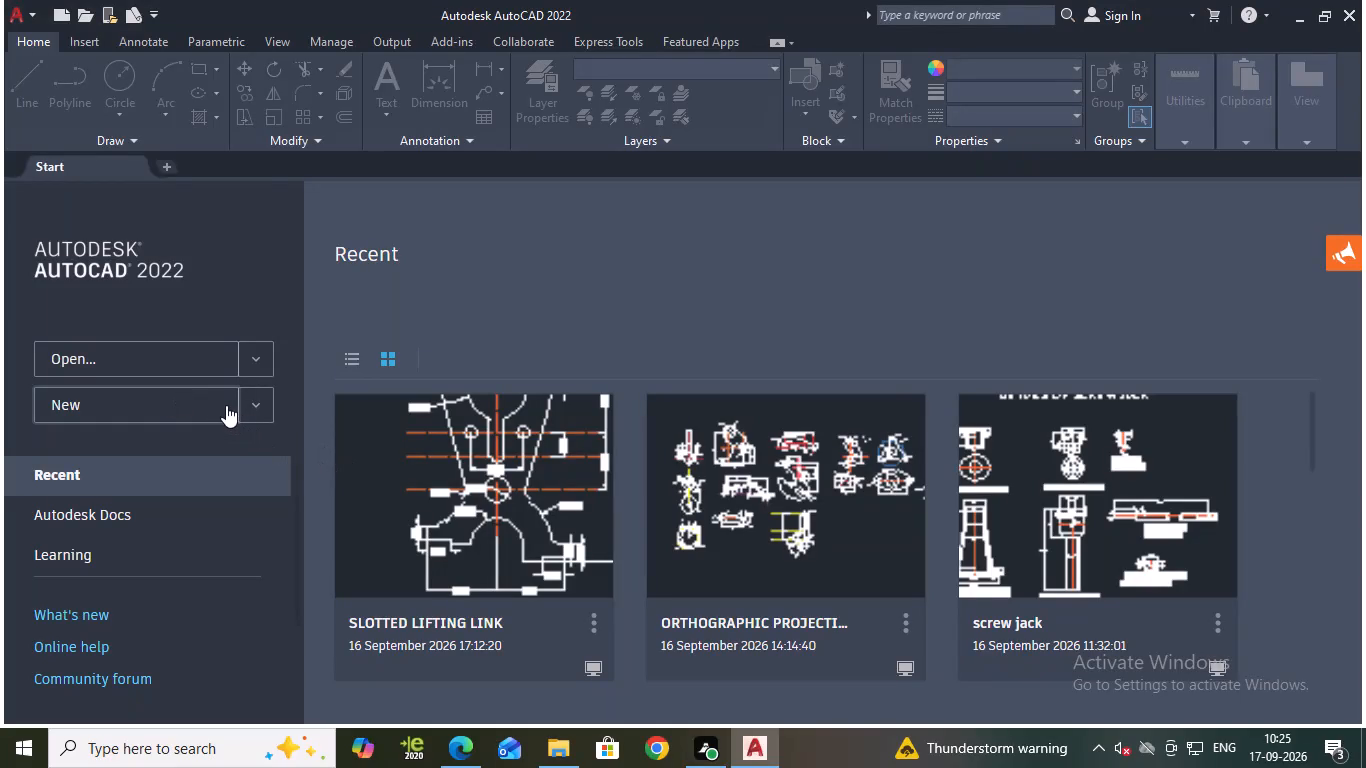
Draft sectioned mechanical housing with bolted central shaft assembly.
Create a new blank drawing.
click(218, 401)
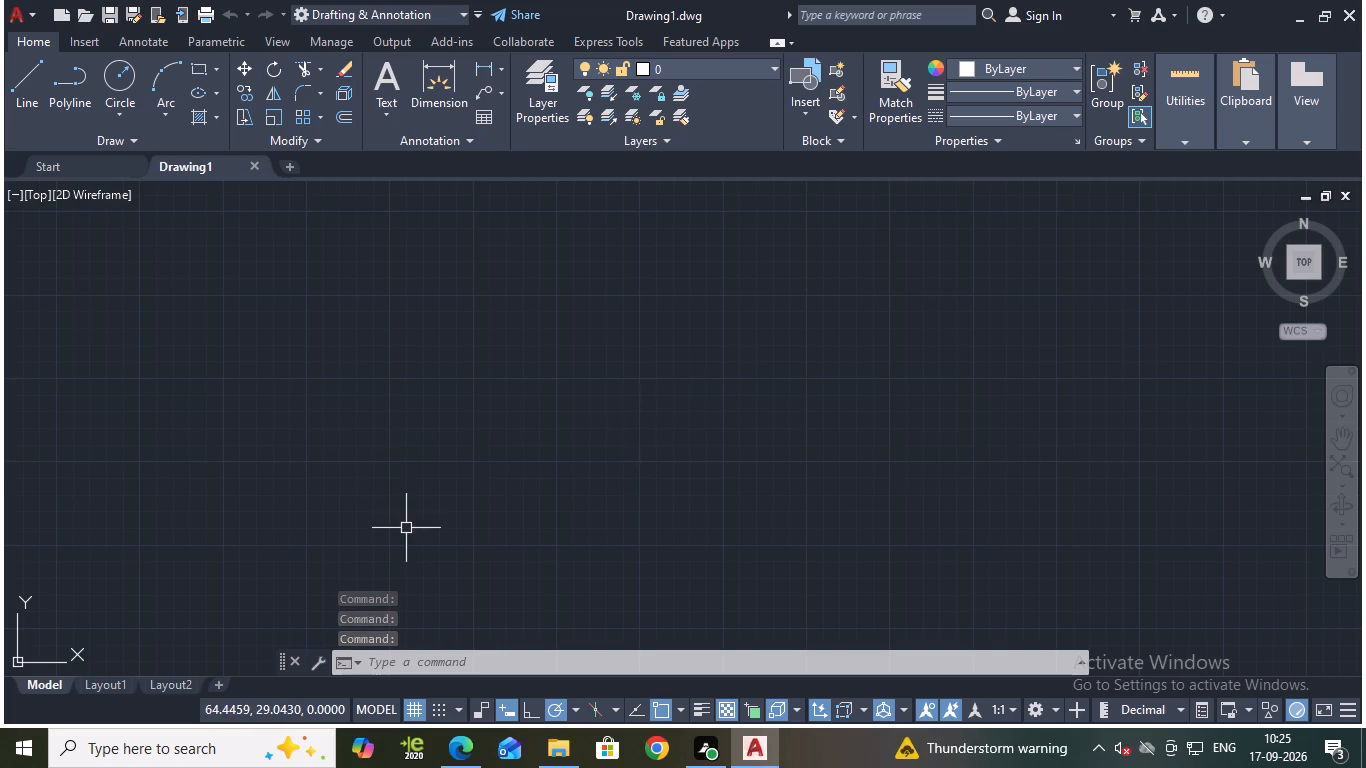
Turn on log file recording with the LOGFILEON command.
text(lo)
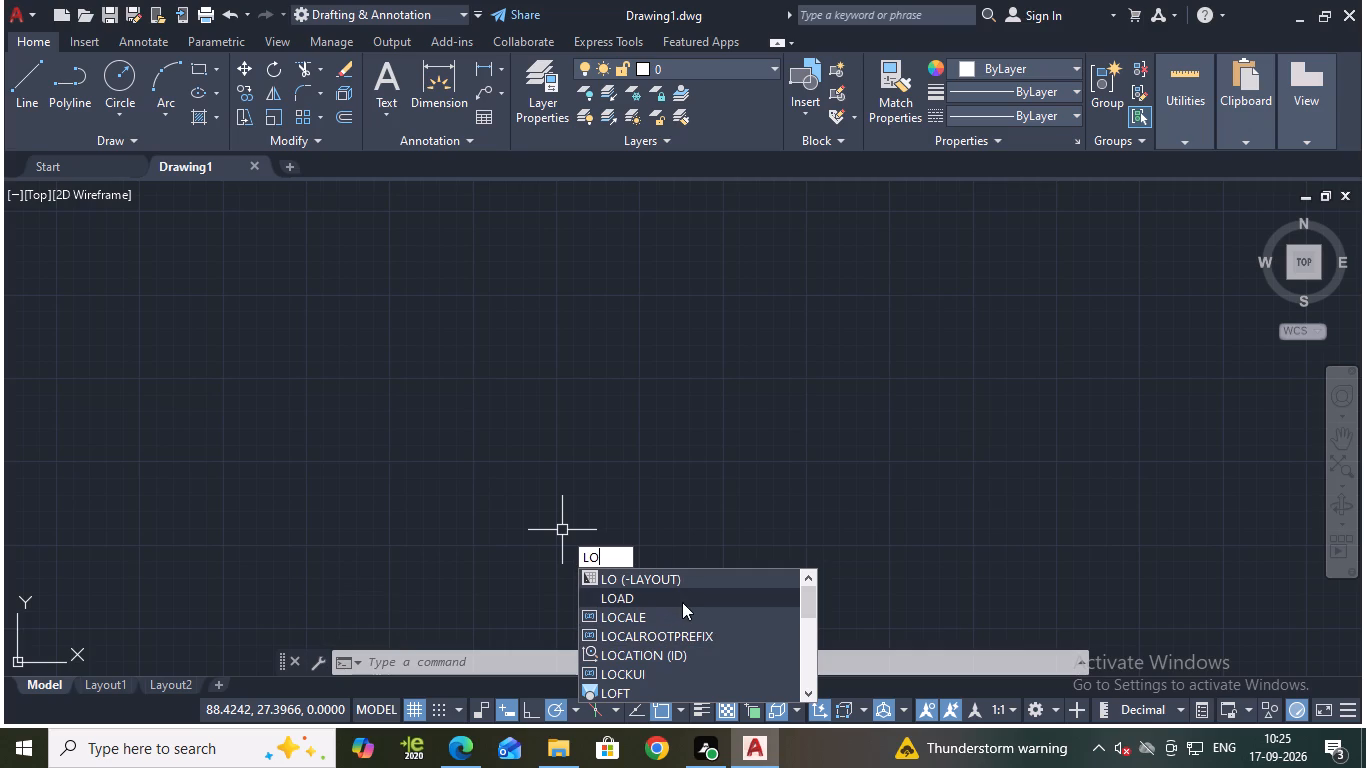
key(f)
key(BackSpace)
key(g)
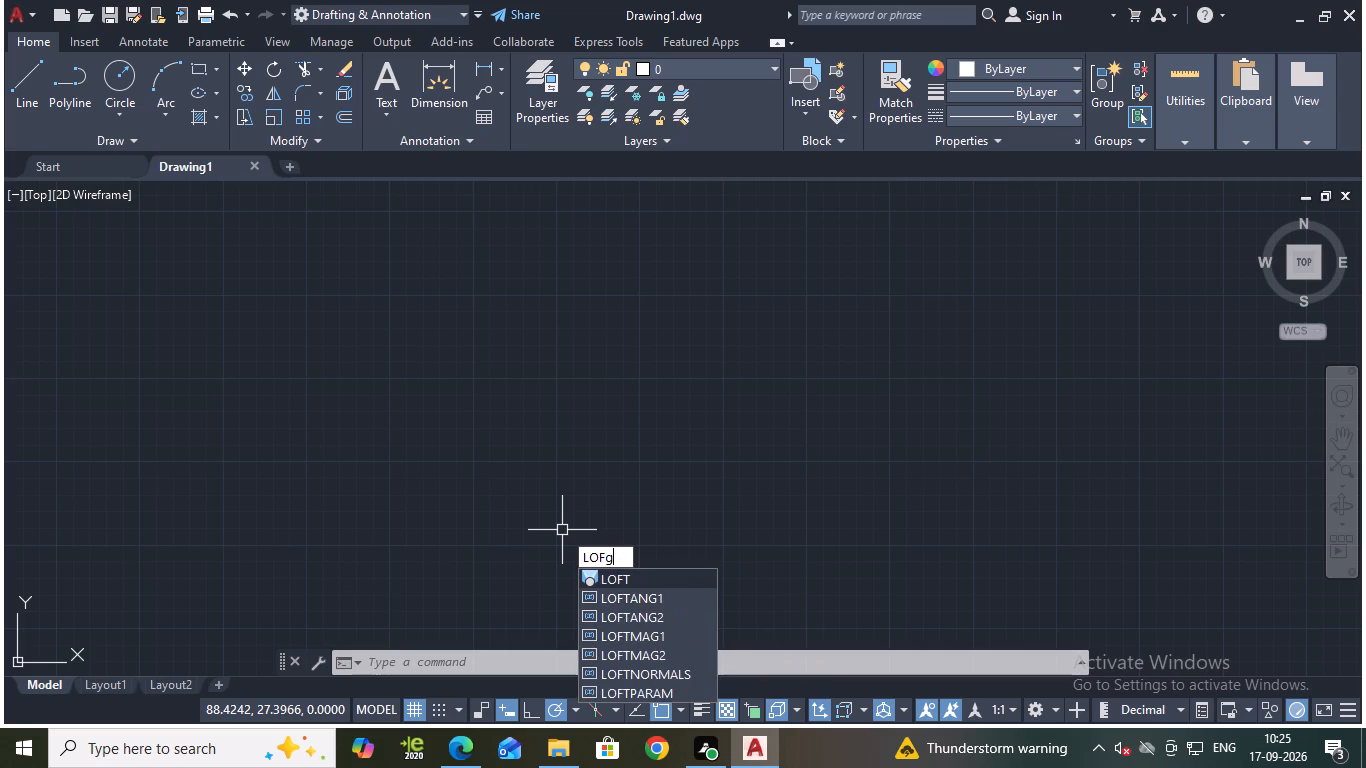
key(BackSpace)
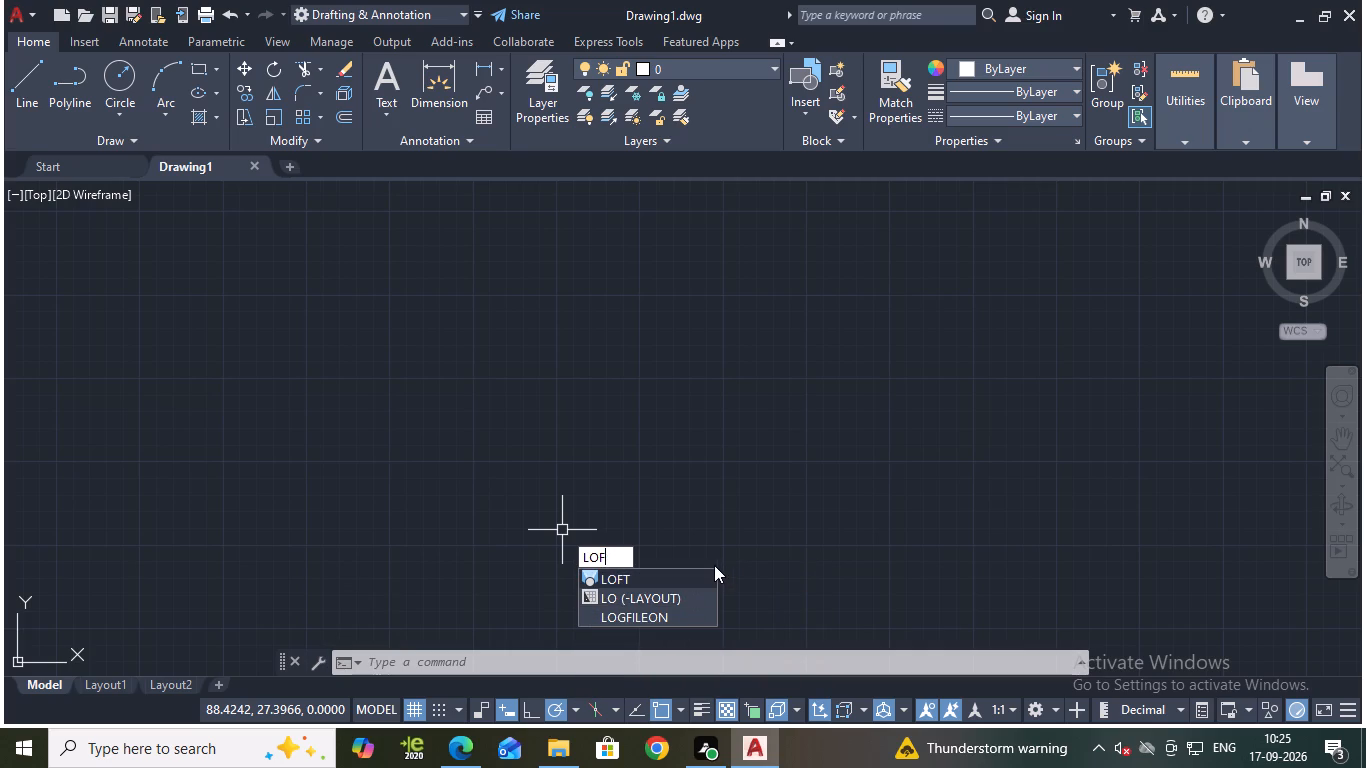
key(BackSpace)
key(g)
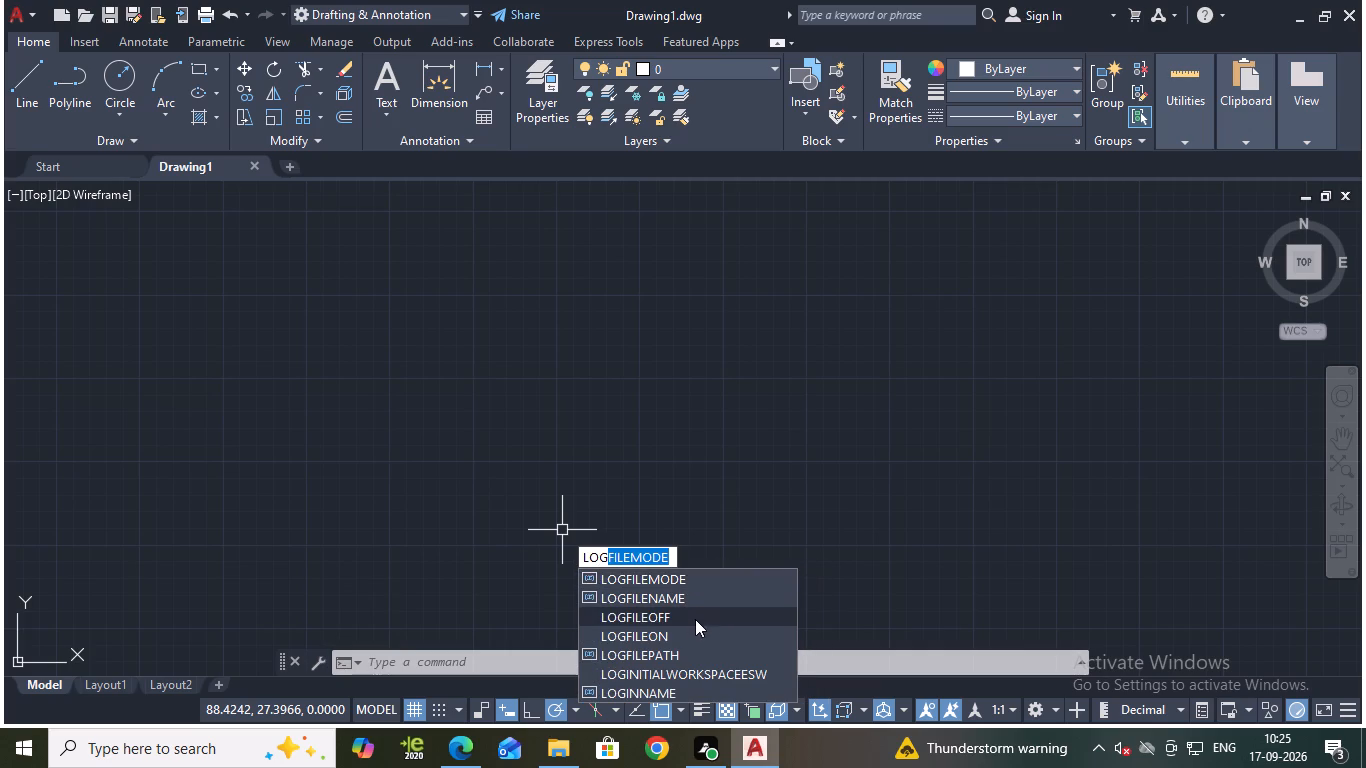
click(671, 629)
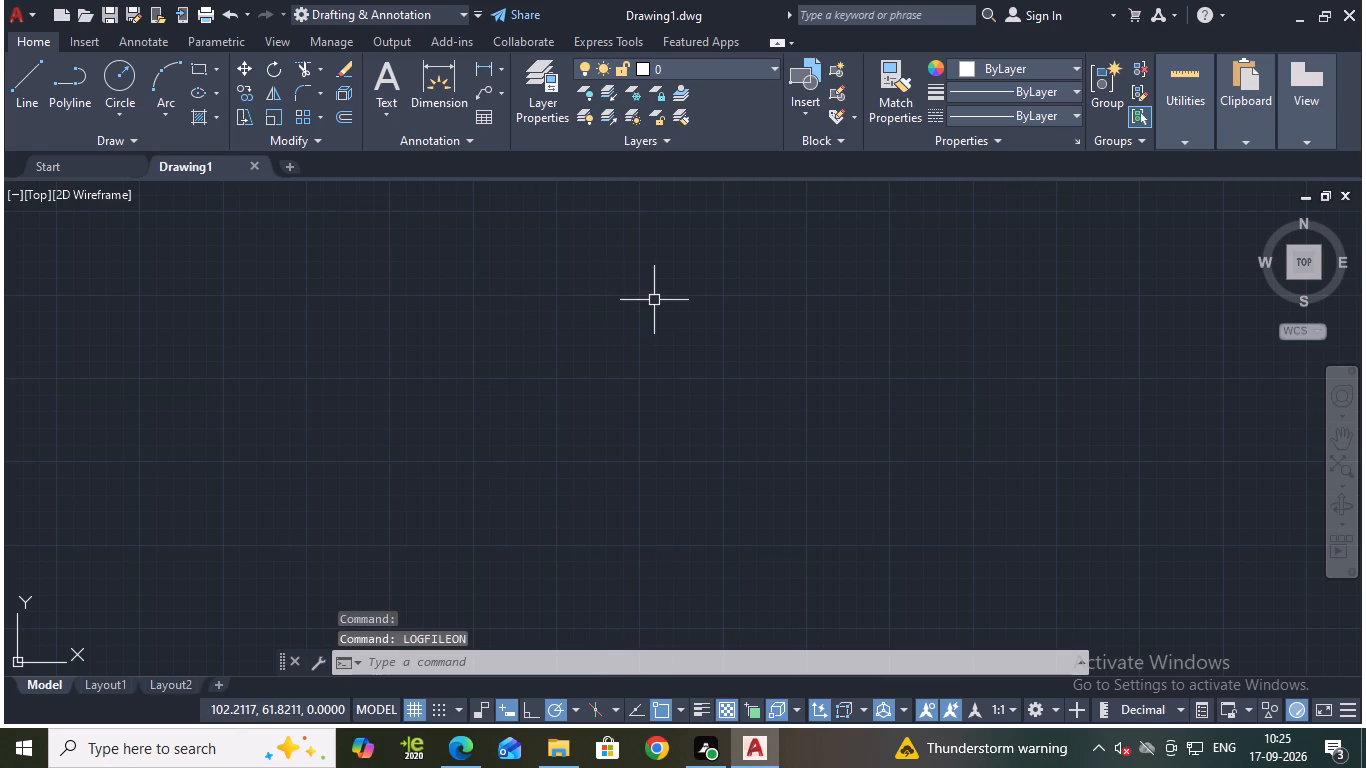
Turn off the grid display in the drawing area.
middle_drag(656, 304, 641, 359)
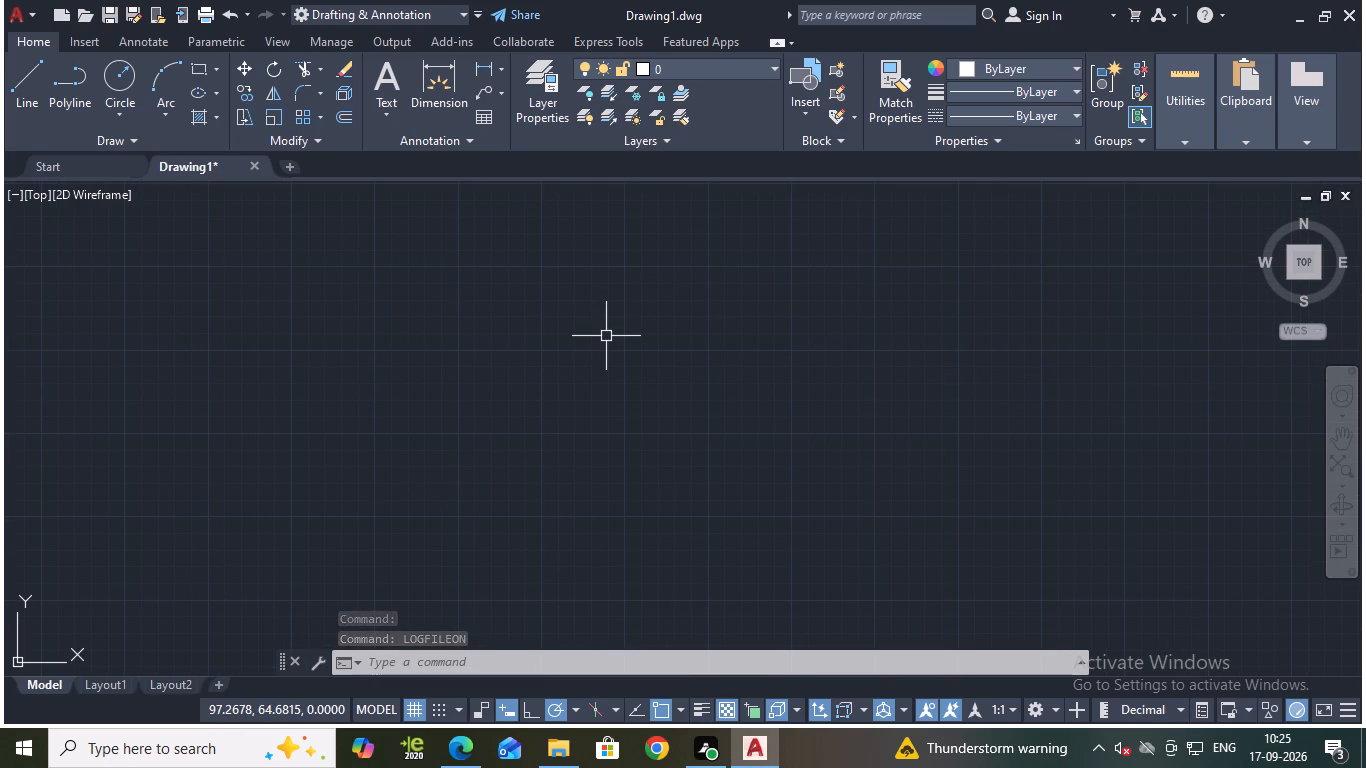
click(411, 705)
Modify the Standard dimension style to use an arrow size of 3.
key(d)
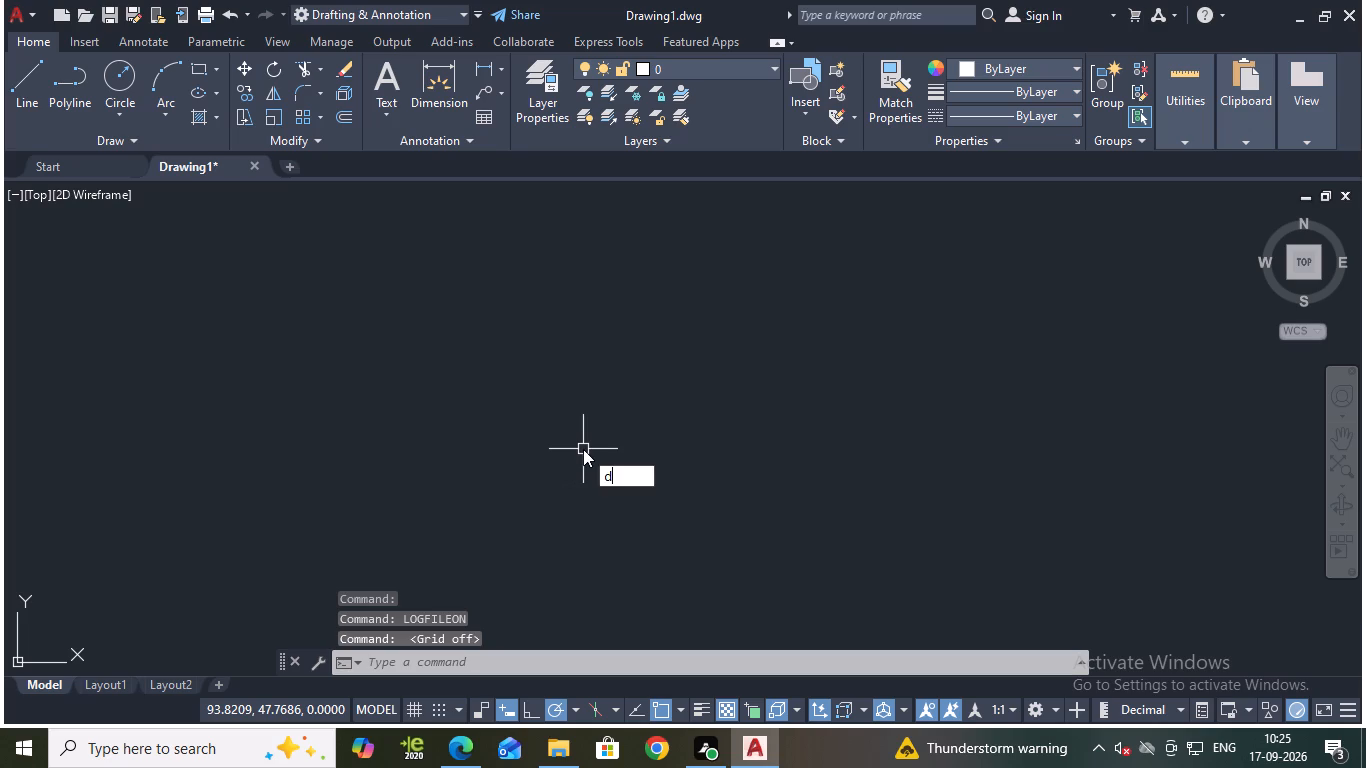
key(Return)
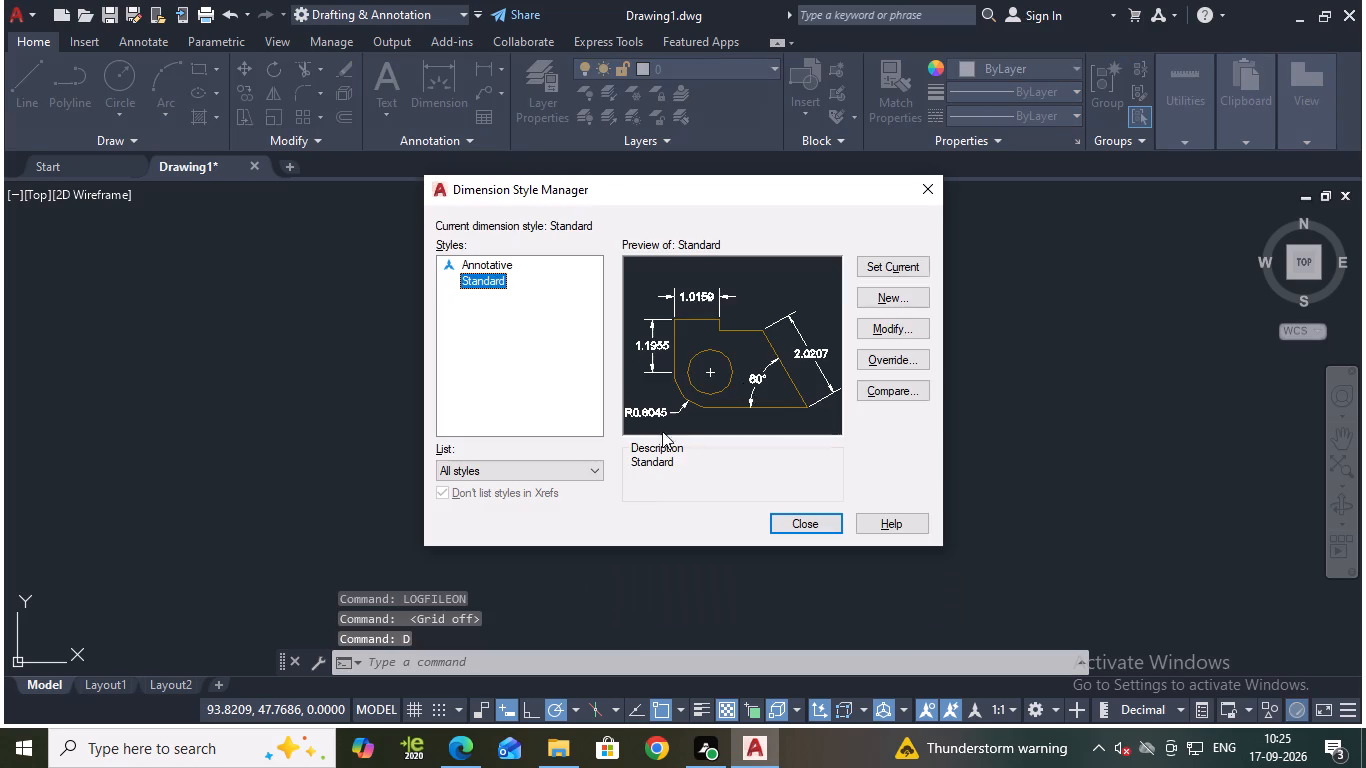
click(890, 326)
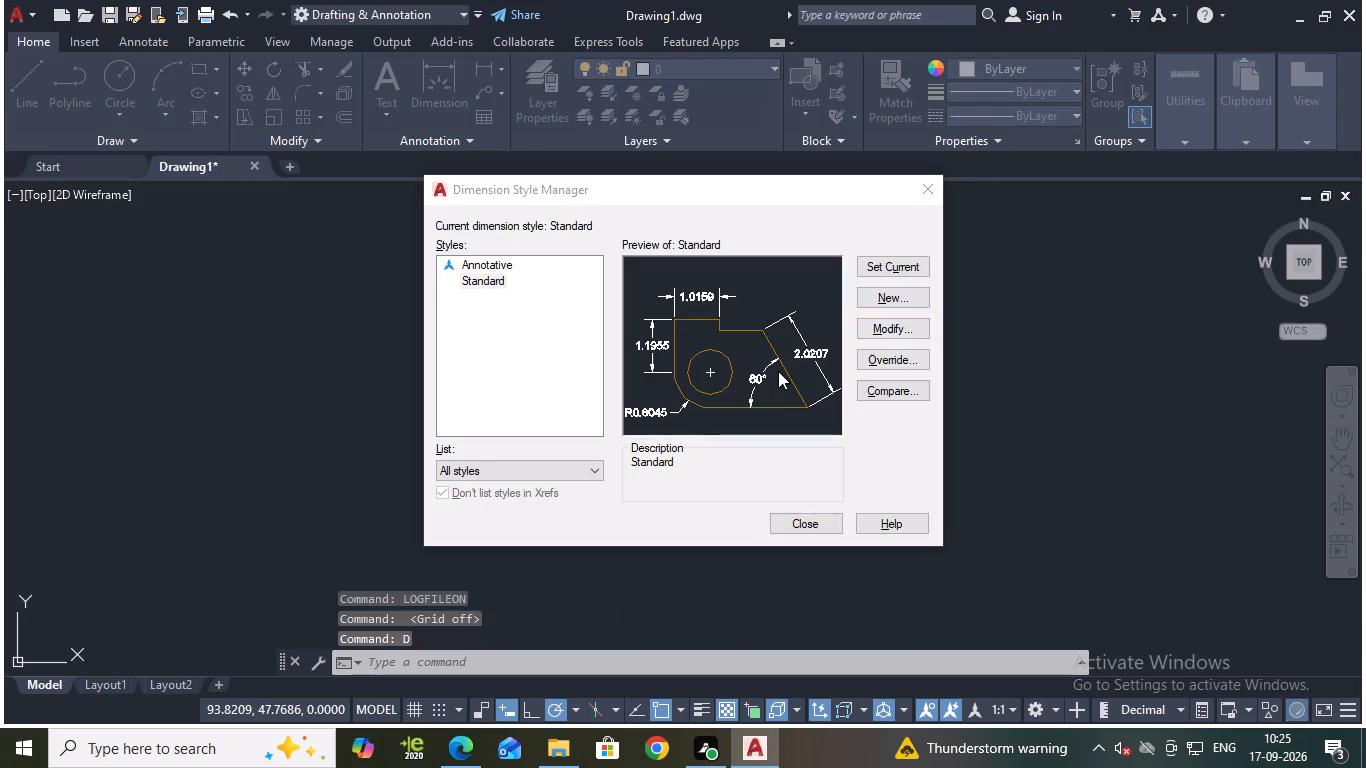
click(506, 155)
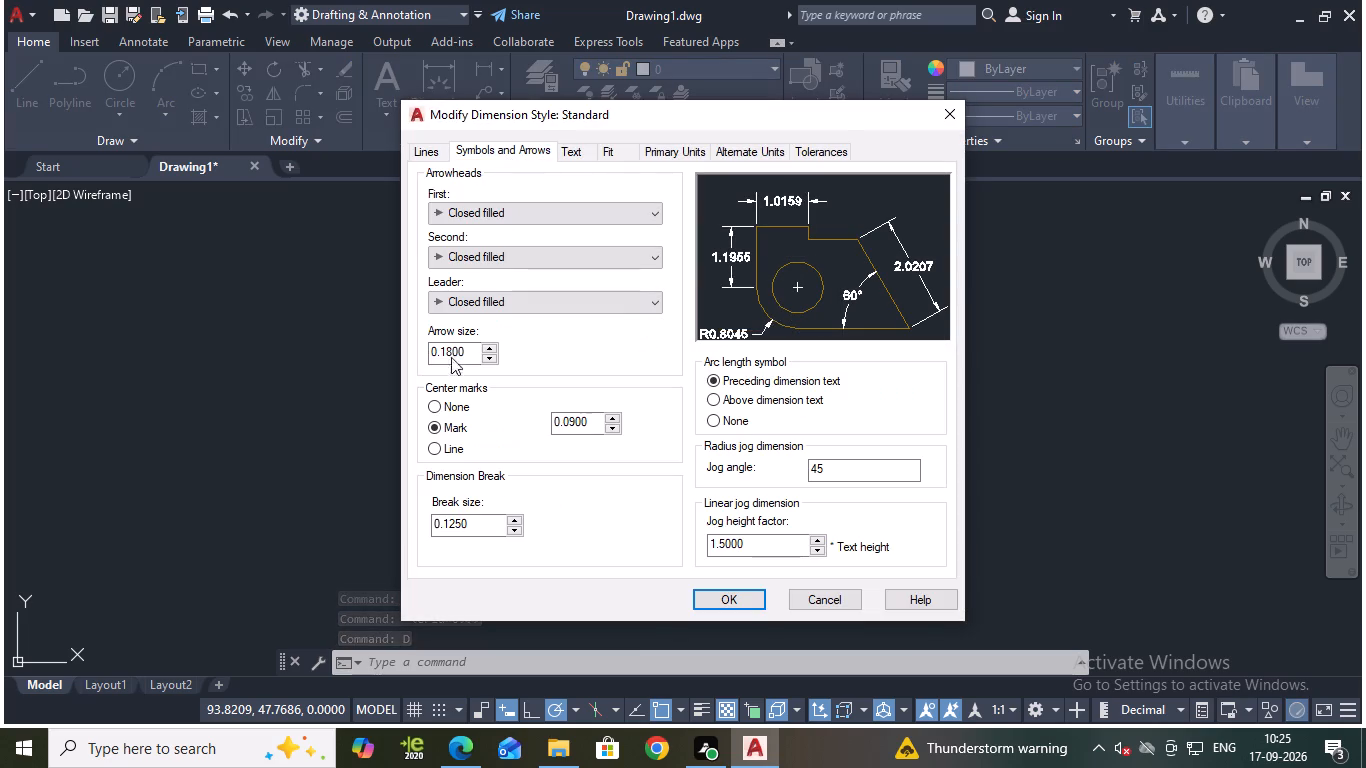
drag(472, 358, 324, 346)
key(3)
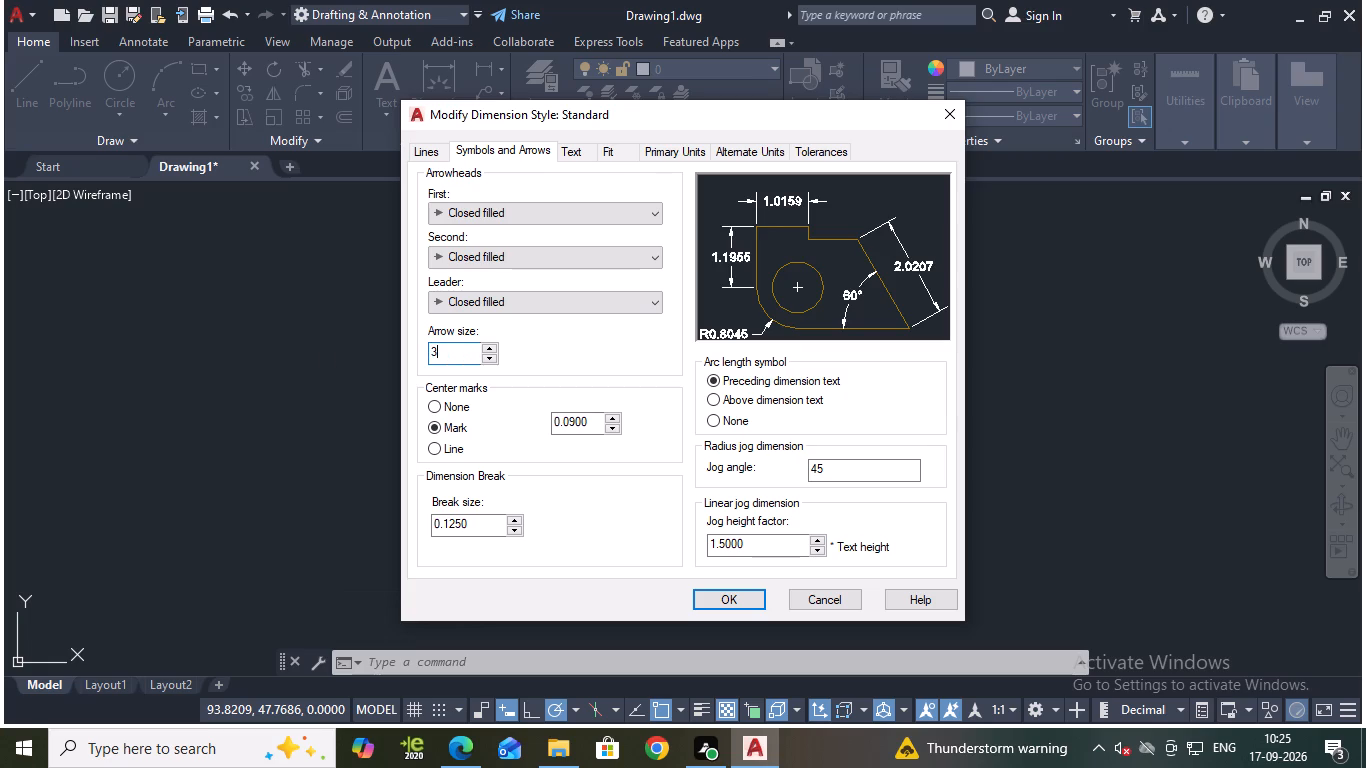
key(Return)
Set the Standard style's dimension text height to 4 and its text alignment to ISO standard.
click(574, 157)
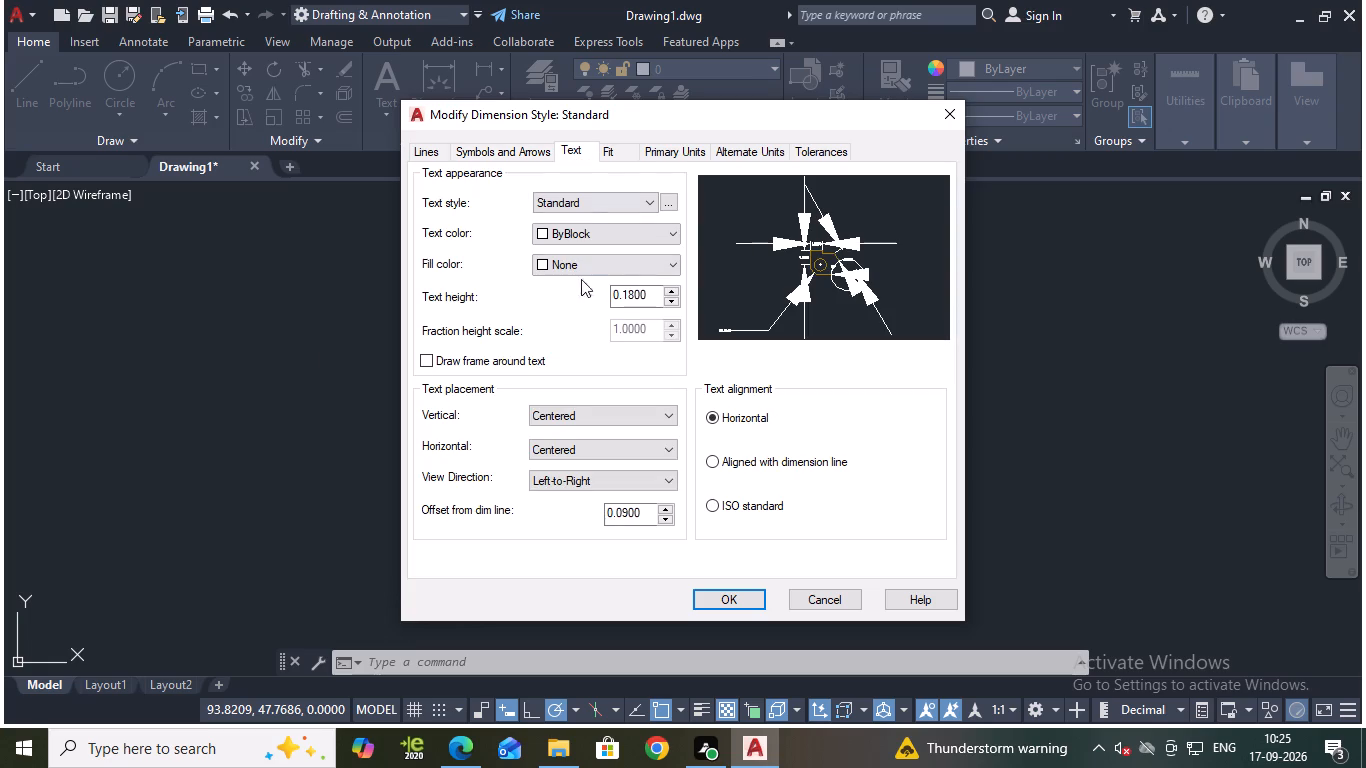
drag(652, 297, 595, 292)
key(4)
key(Return)
click(711, 503)
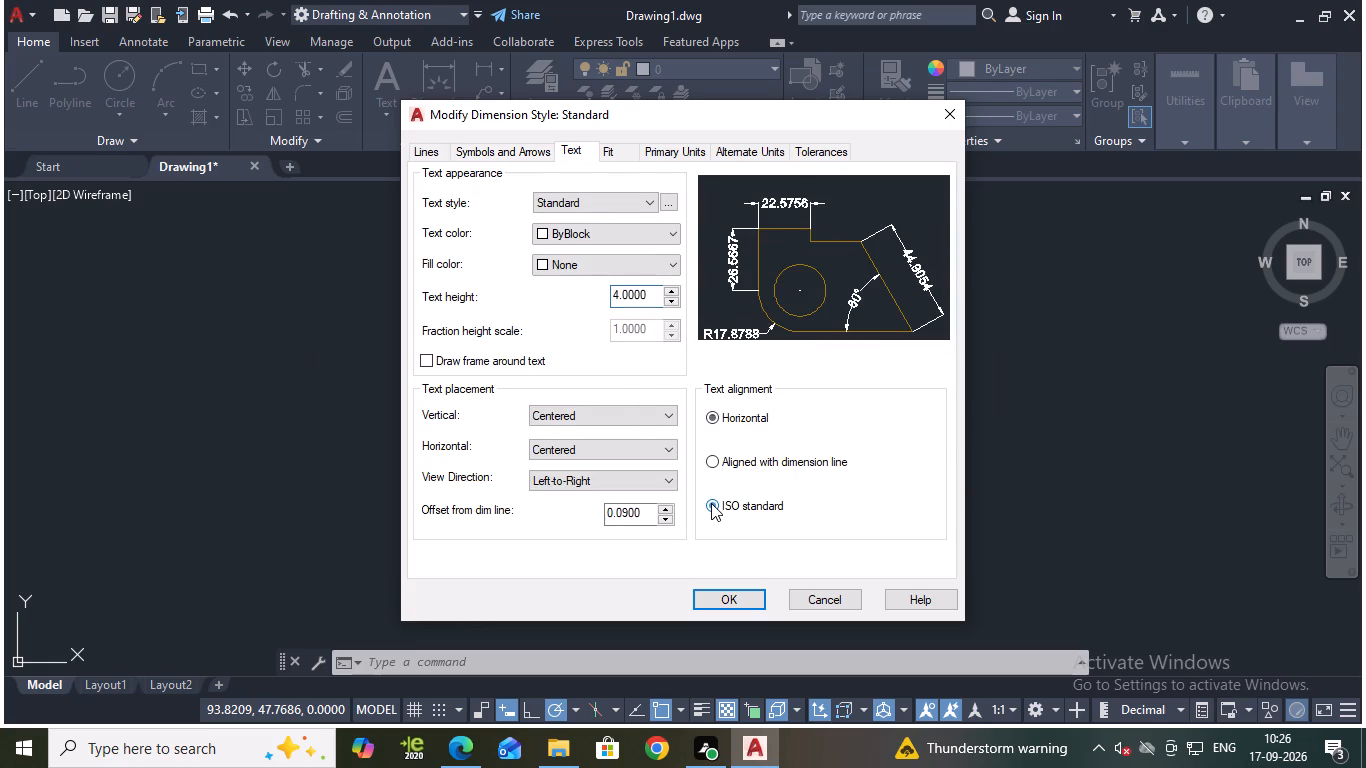
Set the Standard style's linear dimension precision to 0.0, make the style current and close the style manager.
click(662, 153)
drag(624, 215, 611, 215)
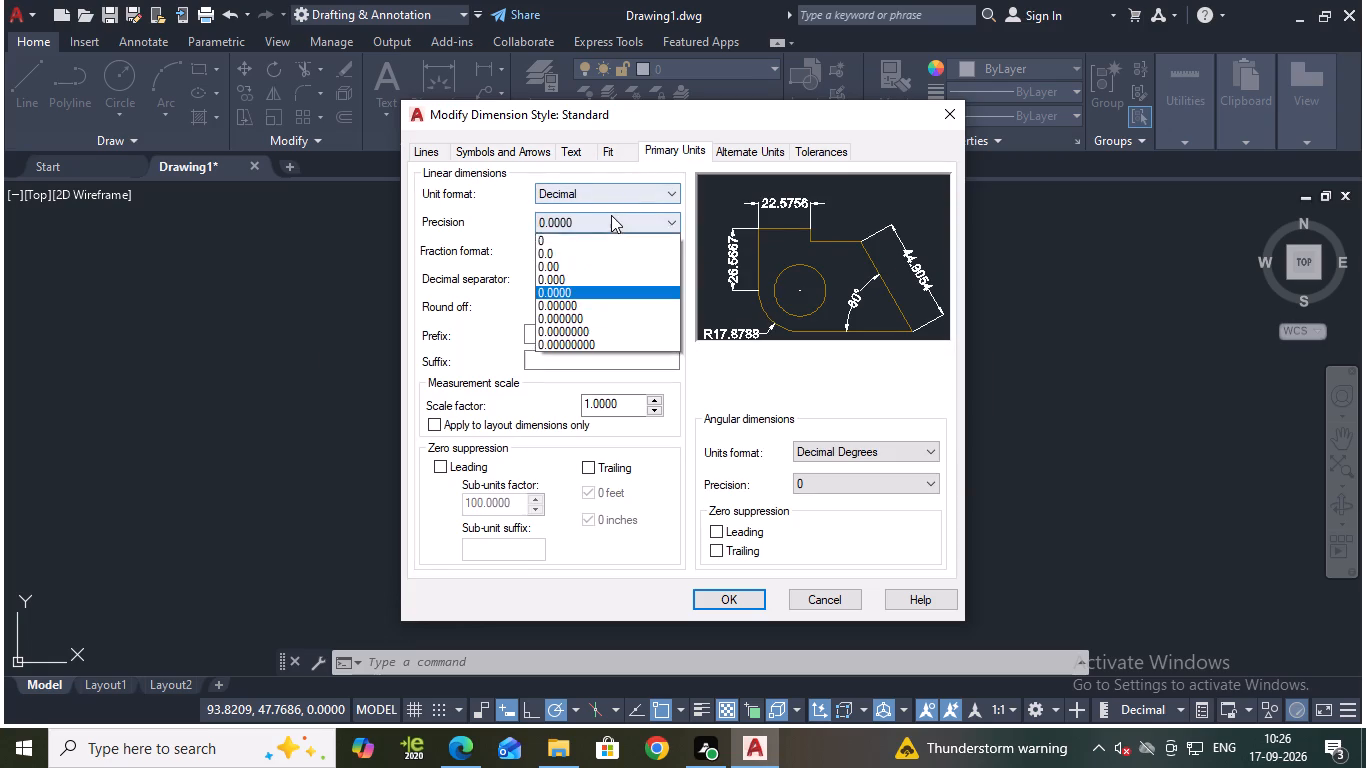
drag(611, 215, 611, 216)
click(571, 249)
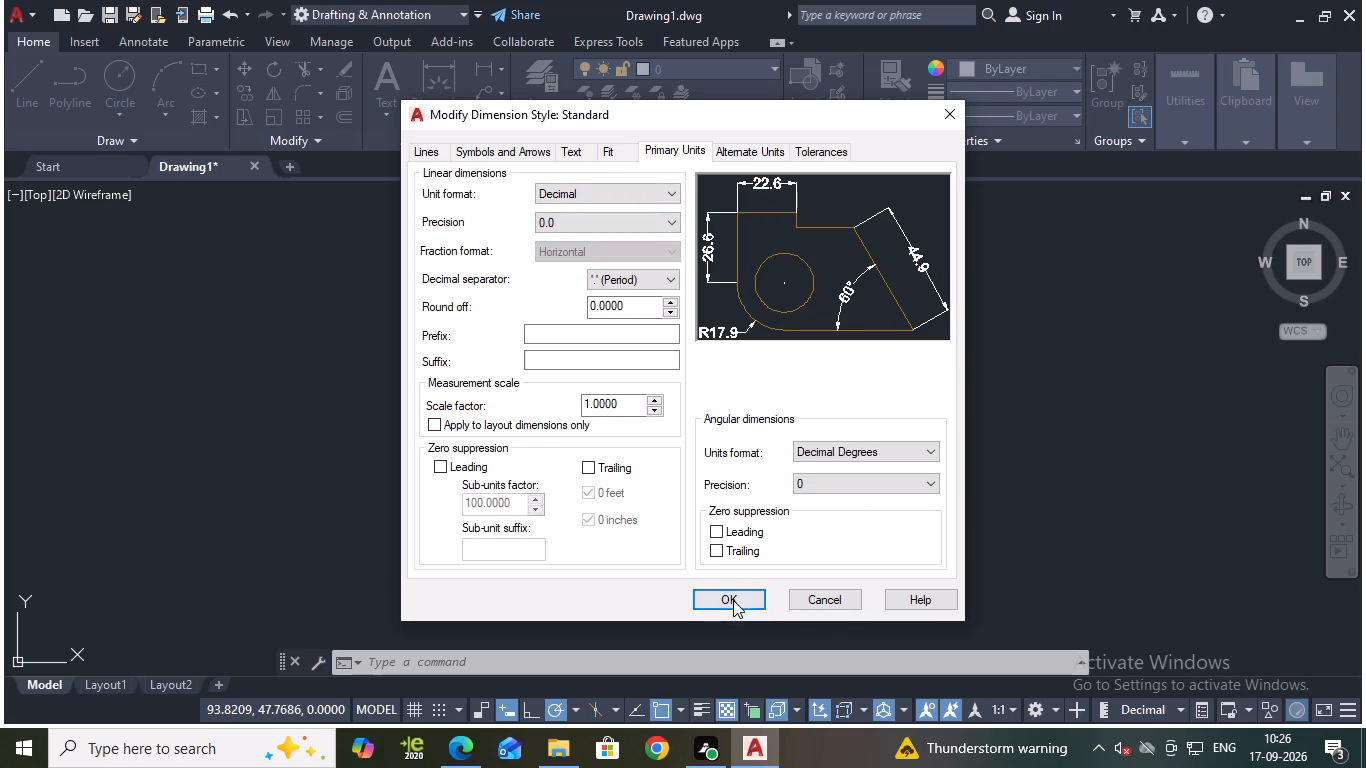
click(733, 600)
click(859, 268)
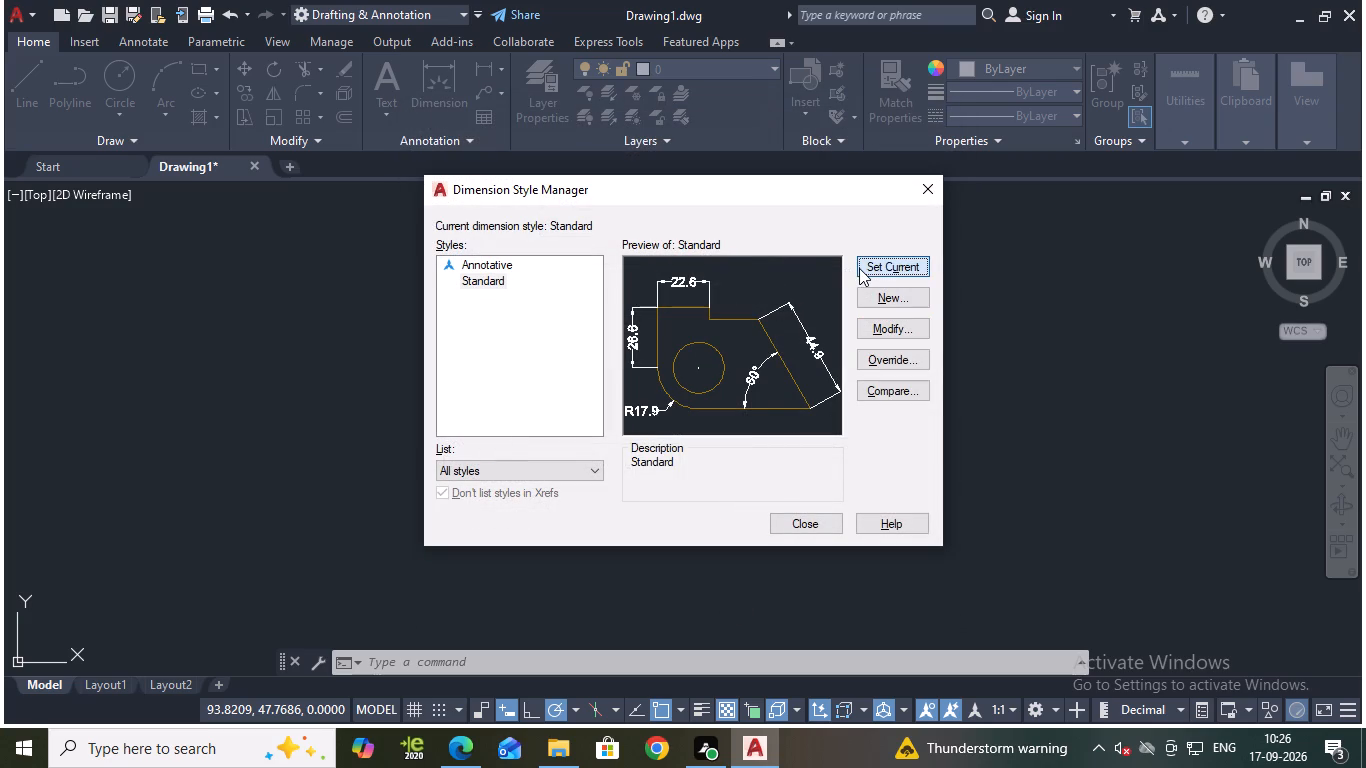
click(791, 535)
click(794, 524)
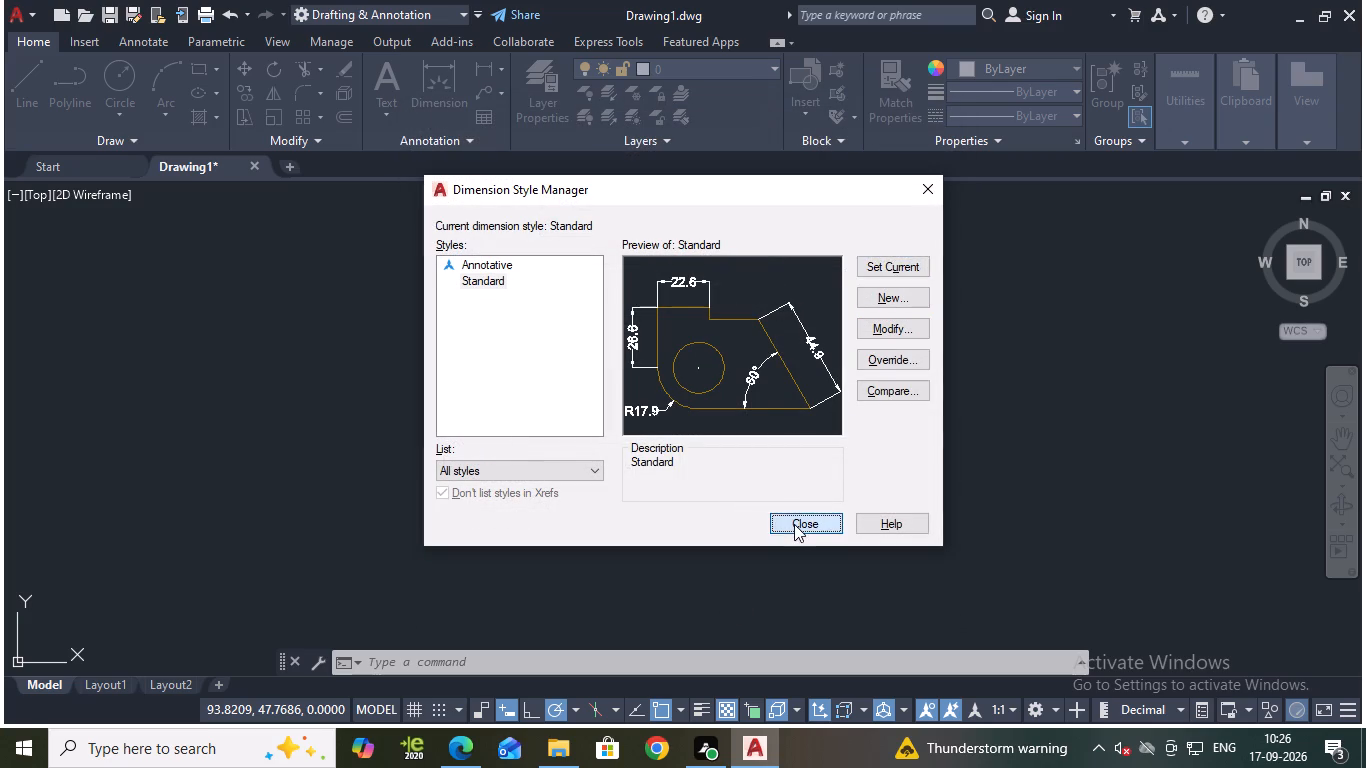
Set the model space limits with lower corner 0,0 and upper corner 1000,1000.
key(l)
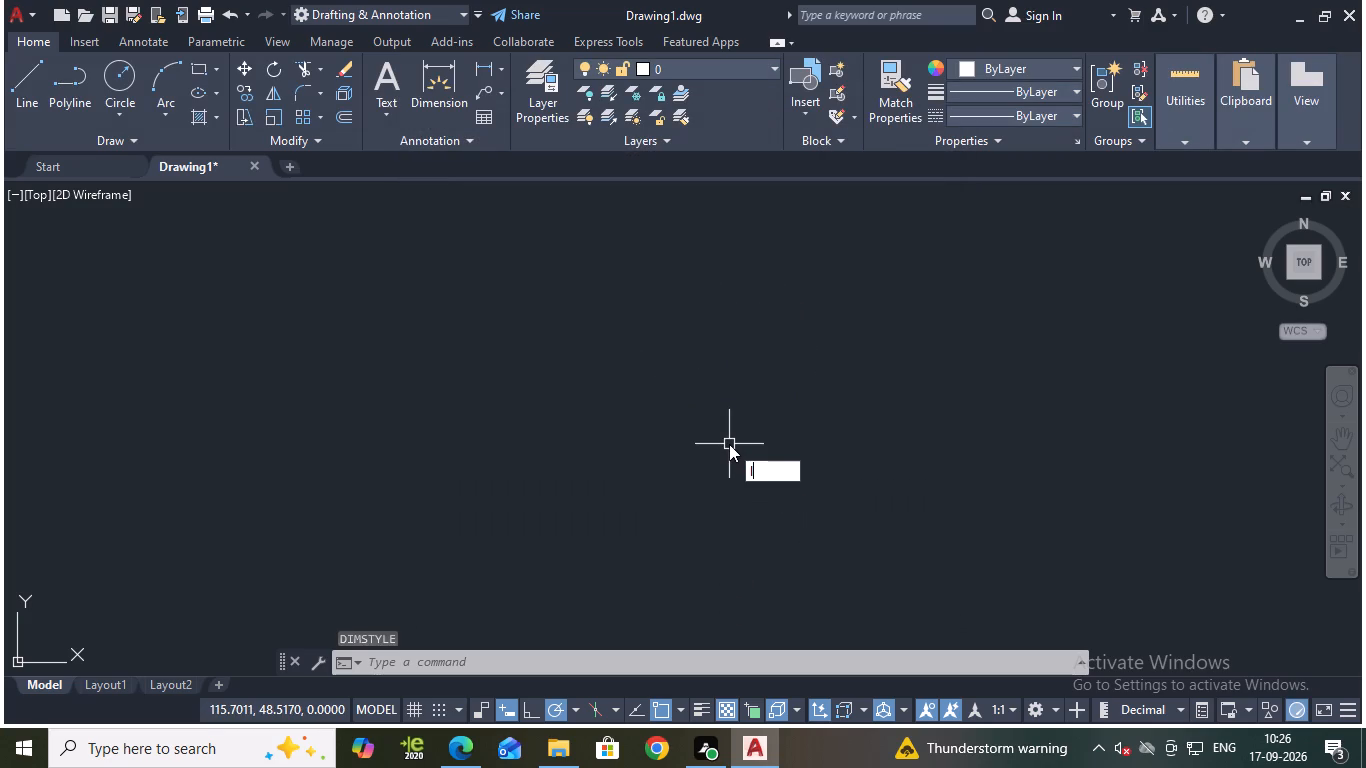
key(m)
text(ts)
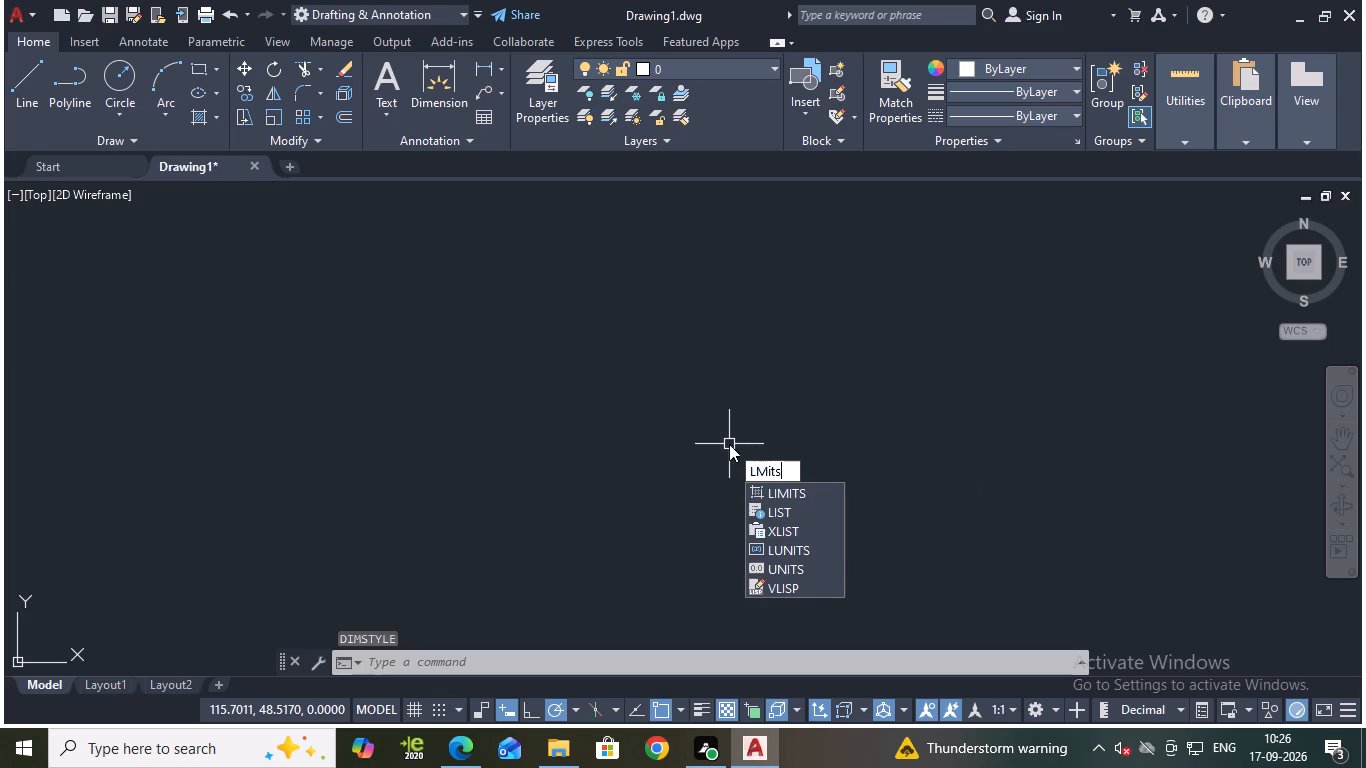
click(756, 487)
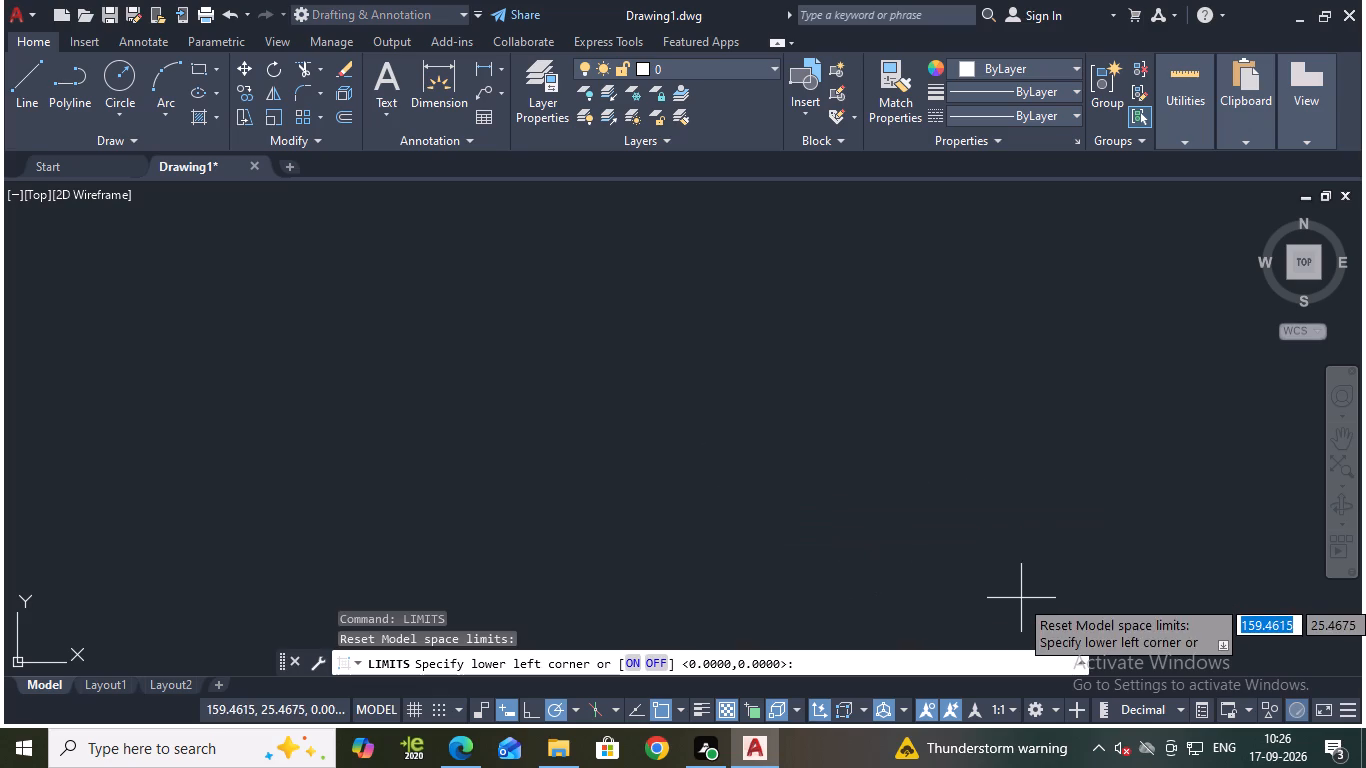
key(0)
text(,0)
key(Return)
text(1000)
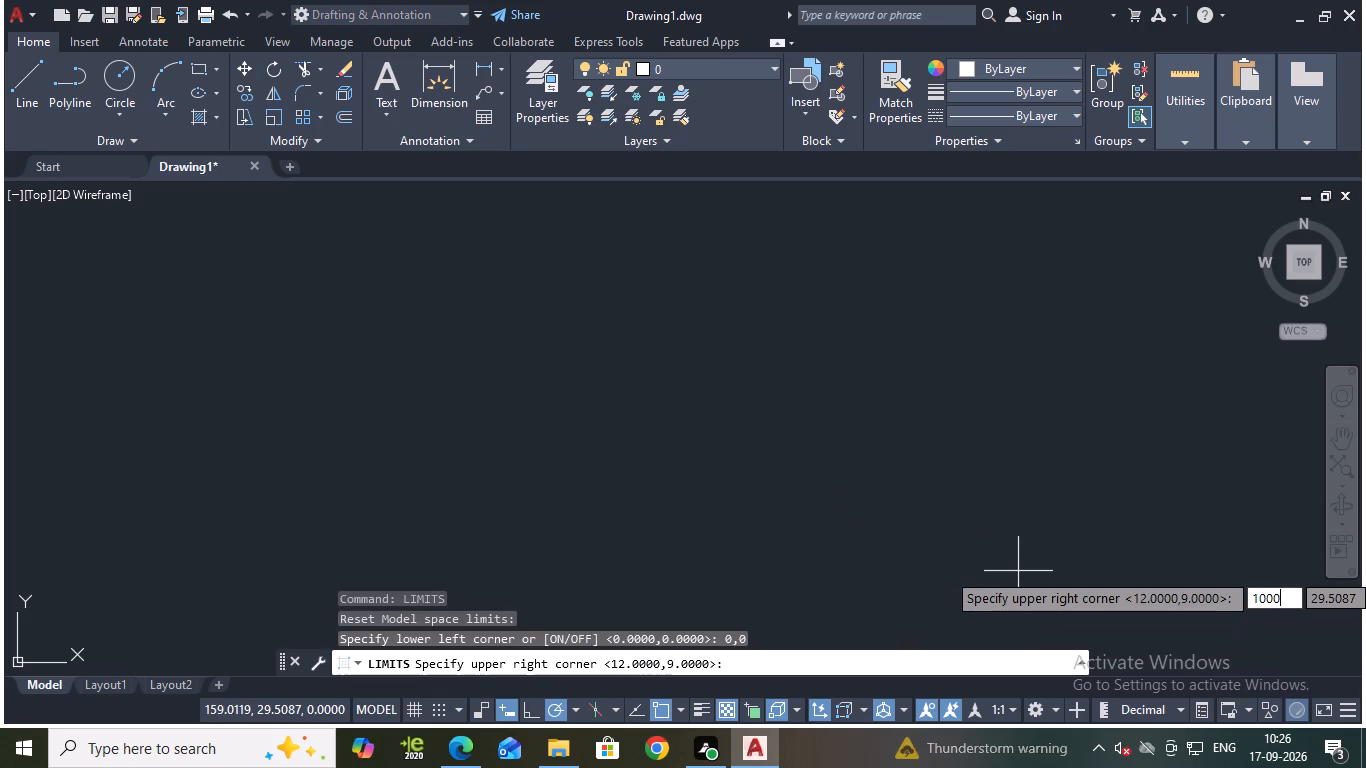
text(,1000)
key(Return)
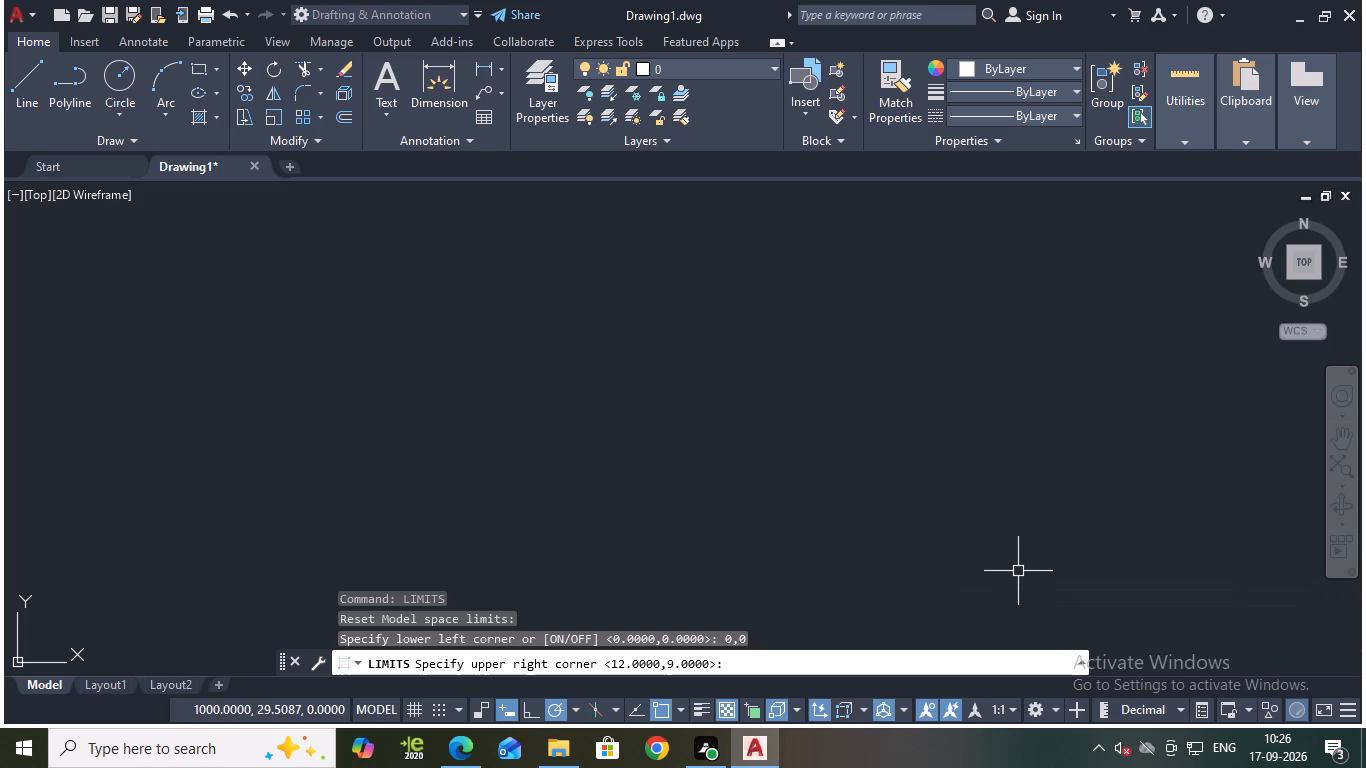
key(z)
key(Return)
key(a)
key(Return)
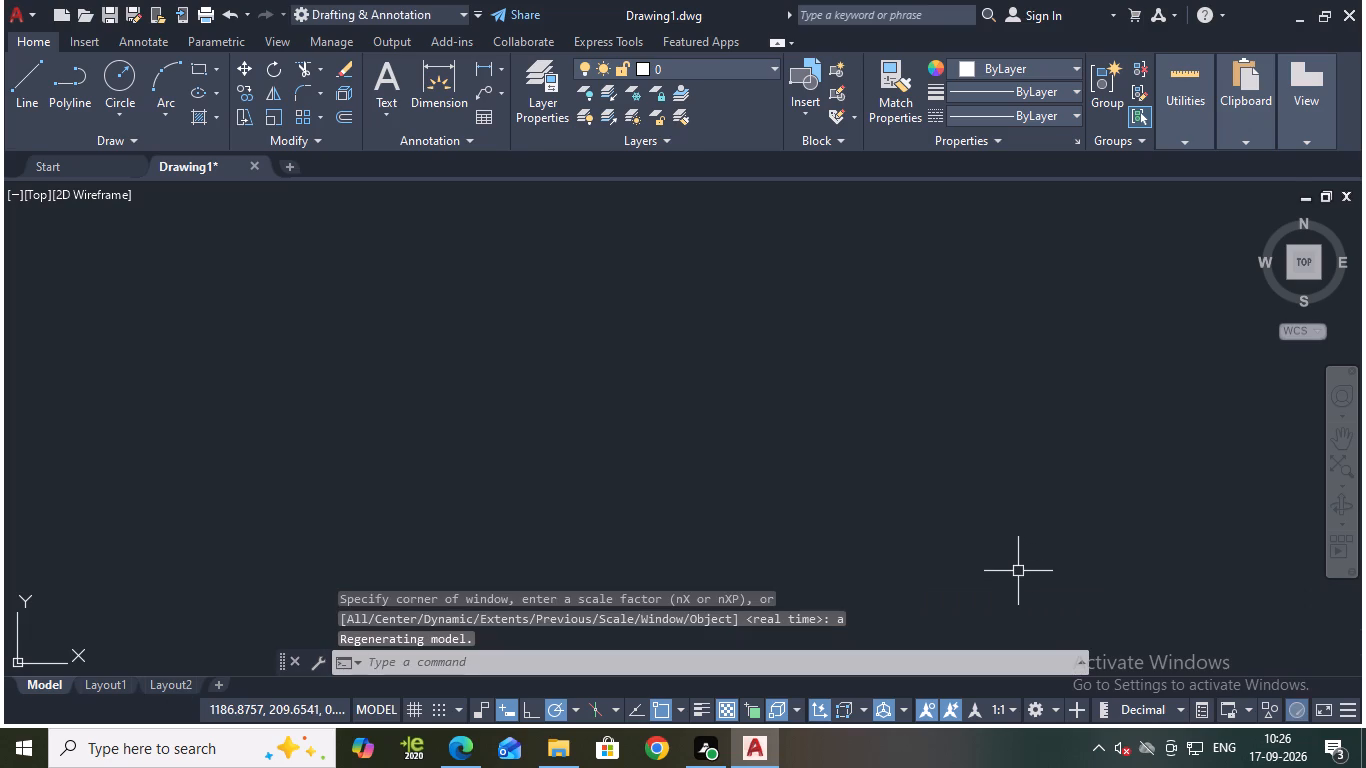
Configure the drawing units to a length precision of 0.0 and an insertion scale in millimeters.
middle_drag(934, 362, 772, 386)
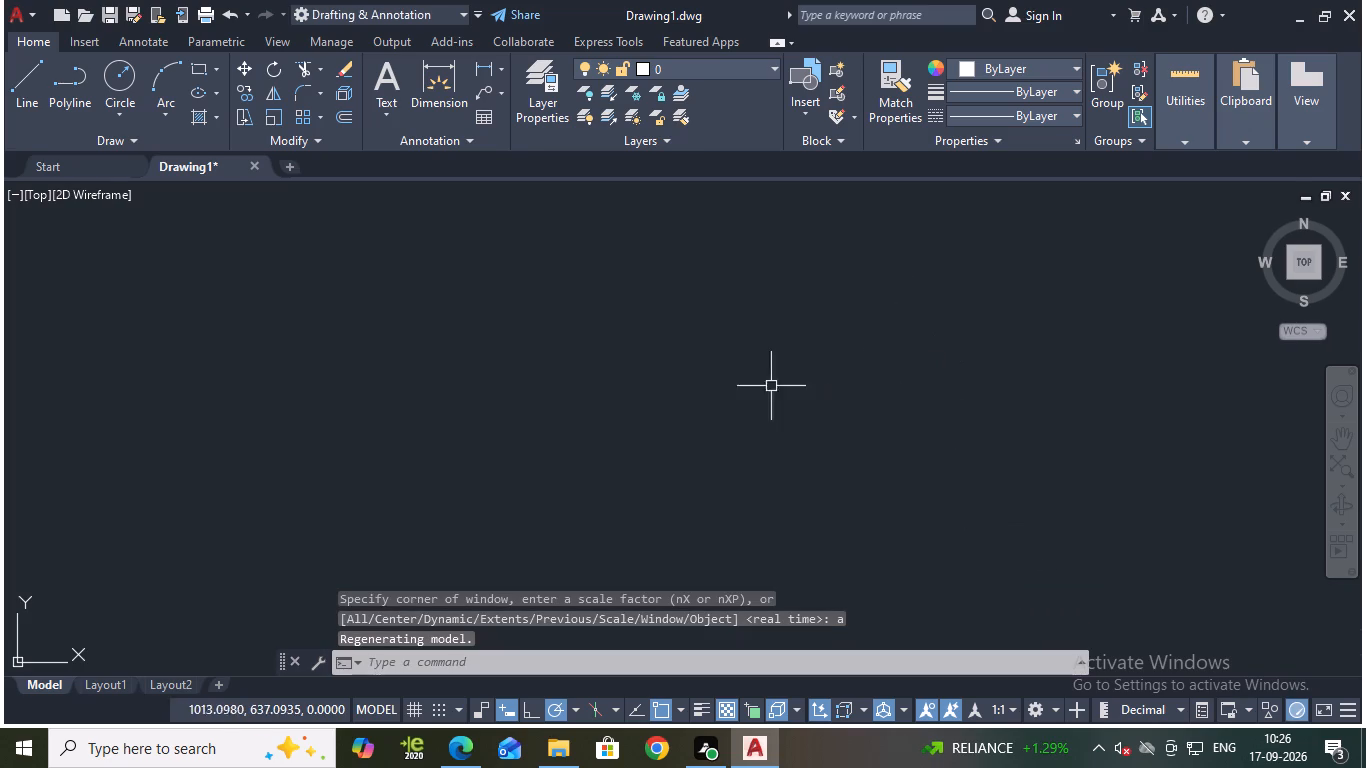
text(uni)
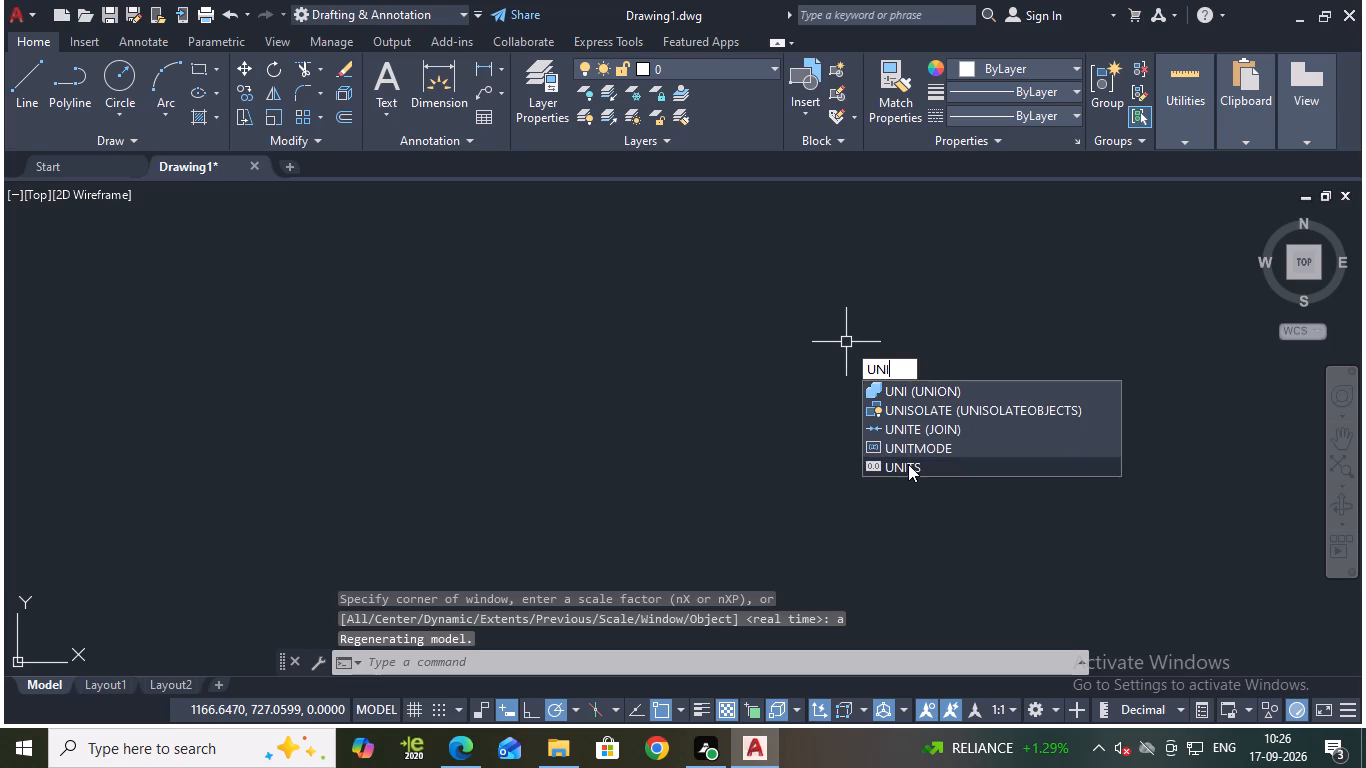
click(908, 464)
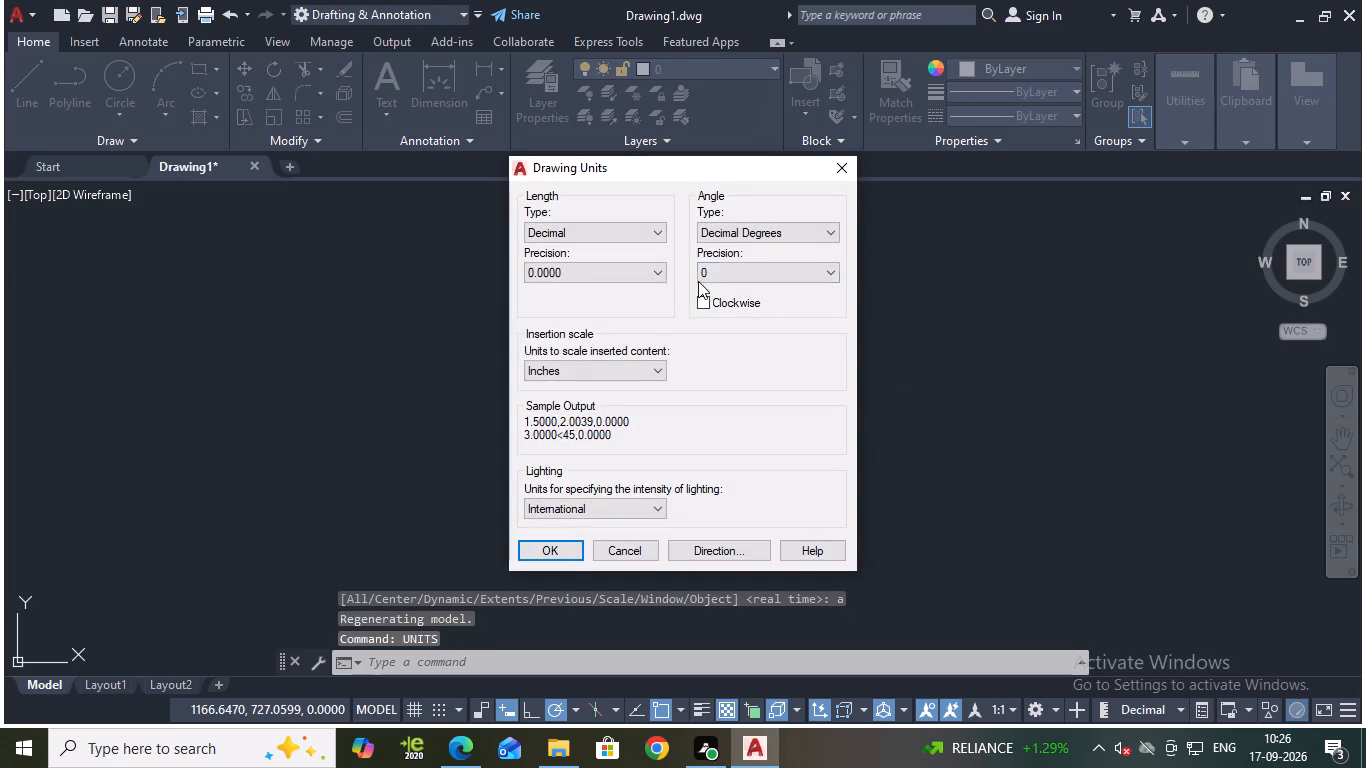
click(658, 275)
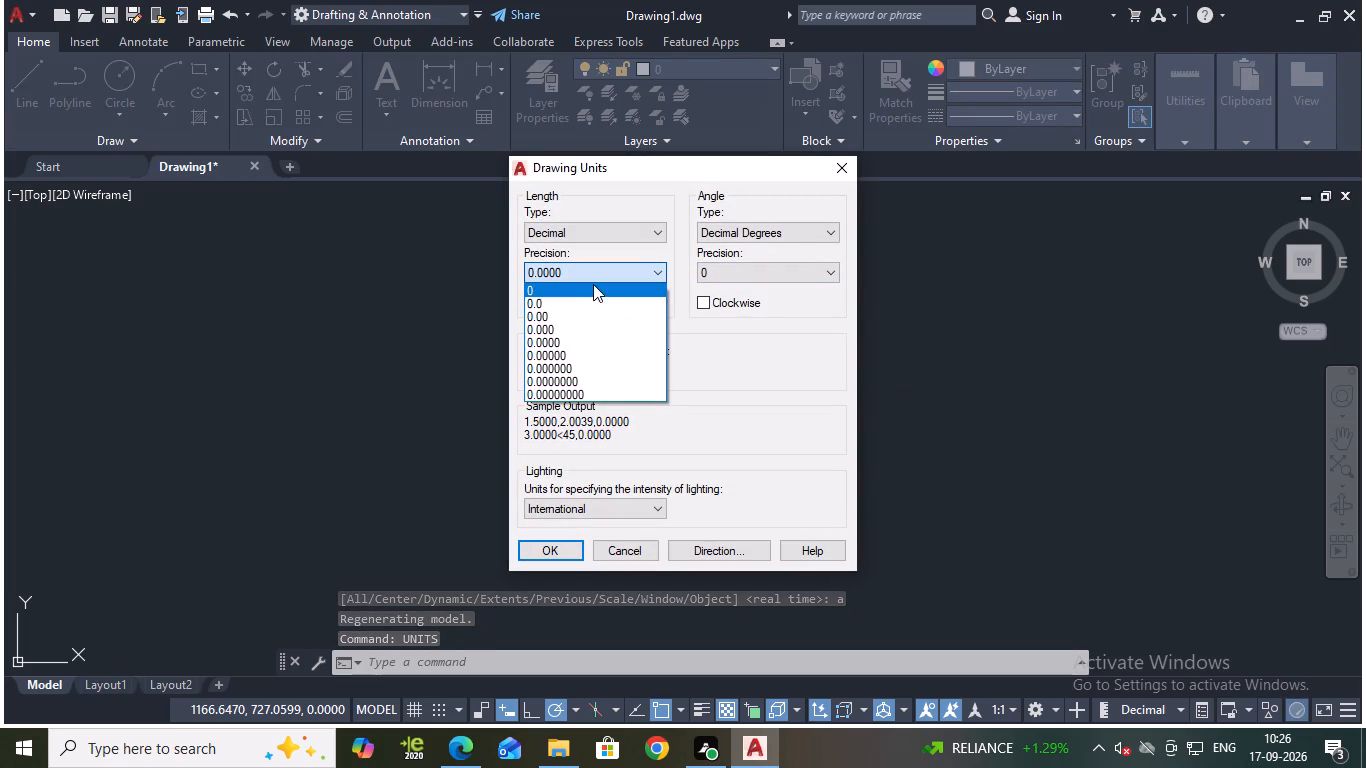
click(548, 304)
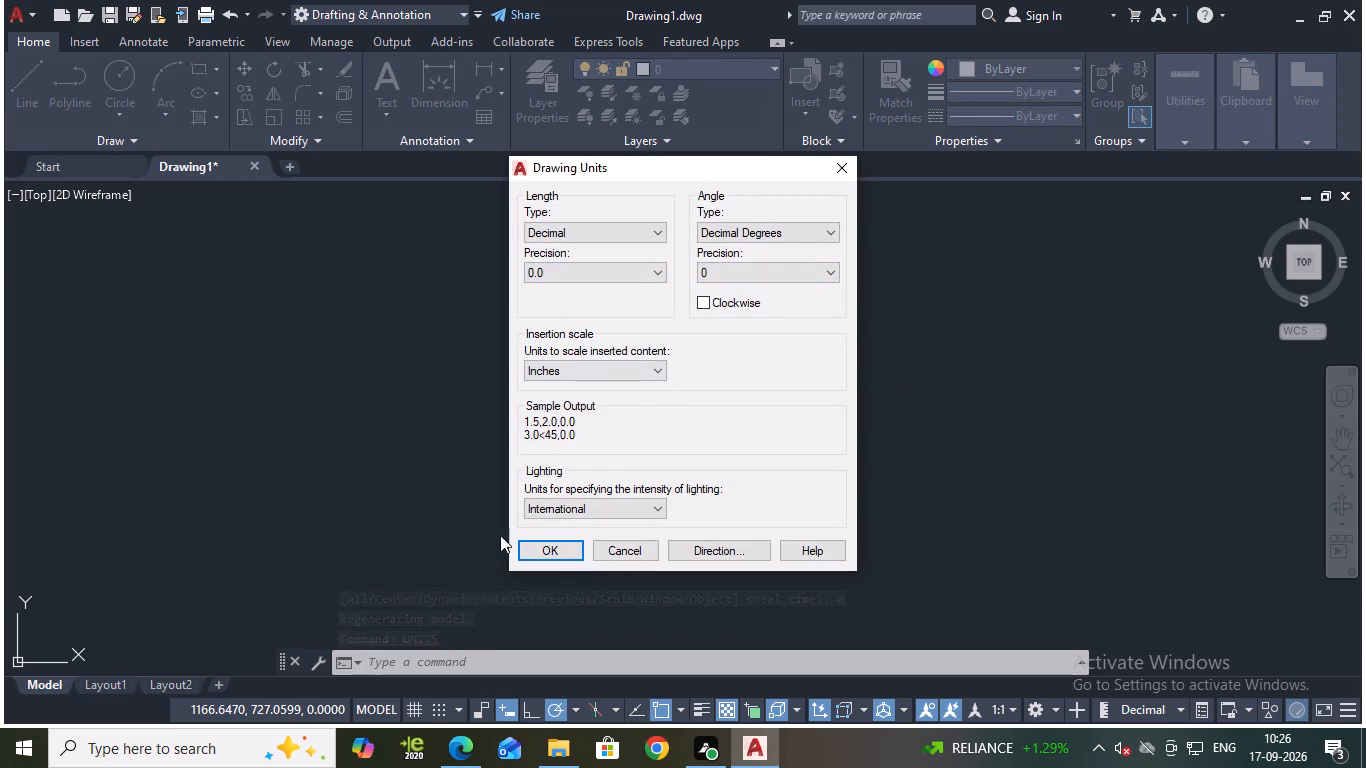
click(641, 366)
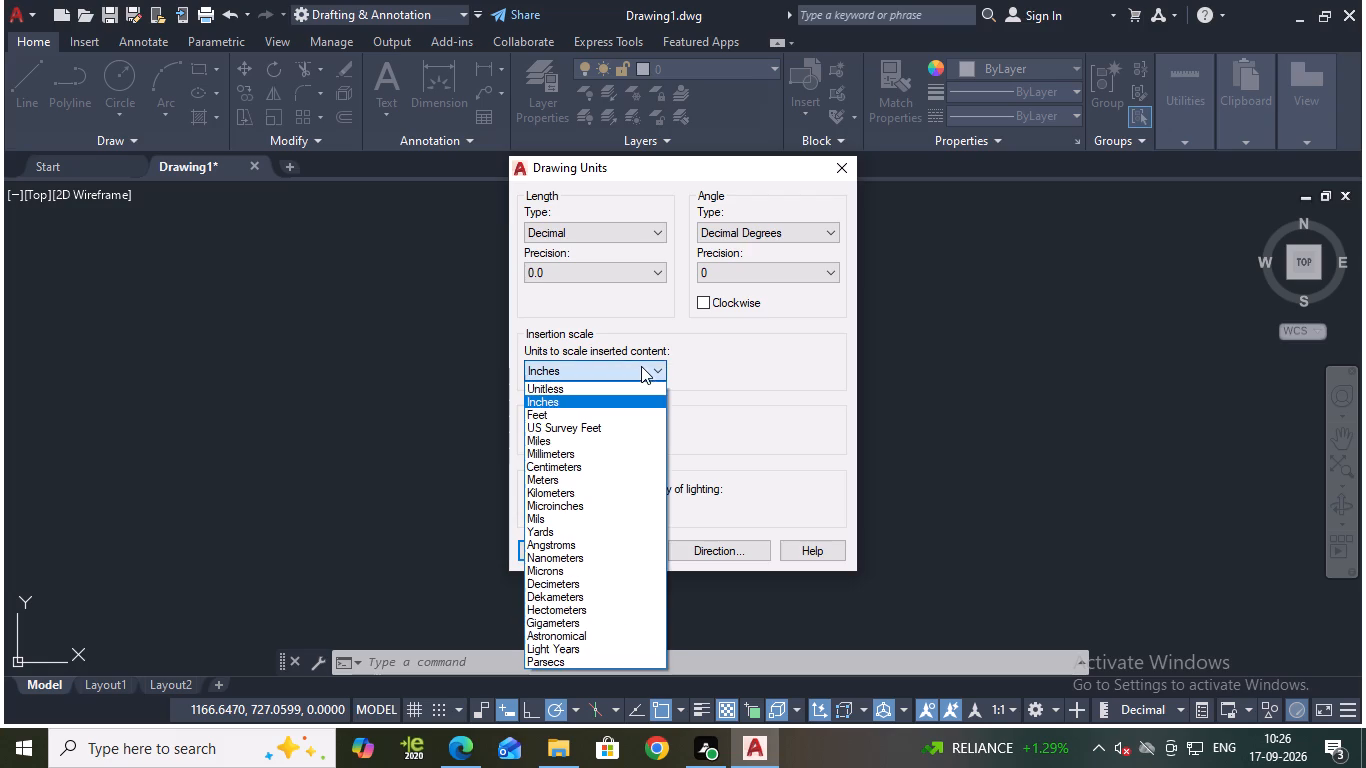
click(563, 450)
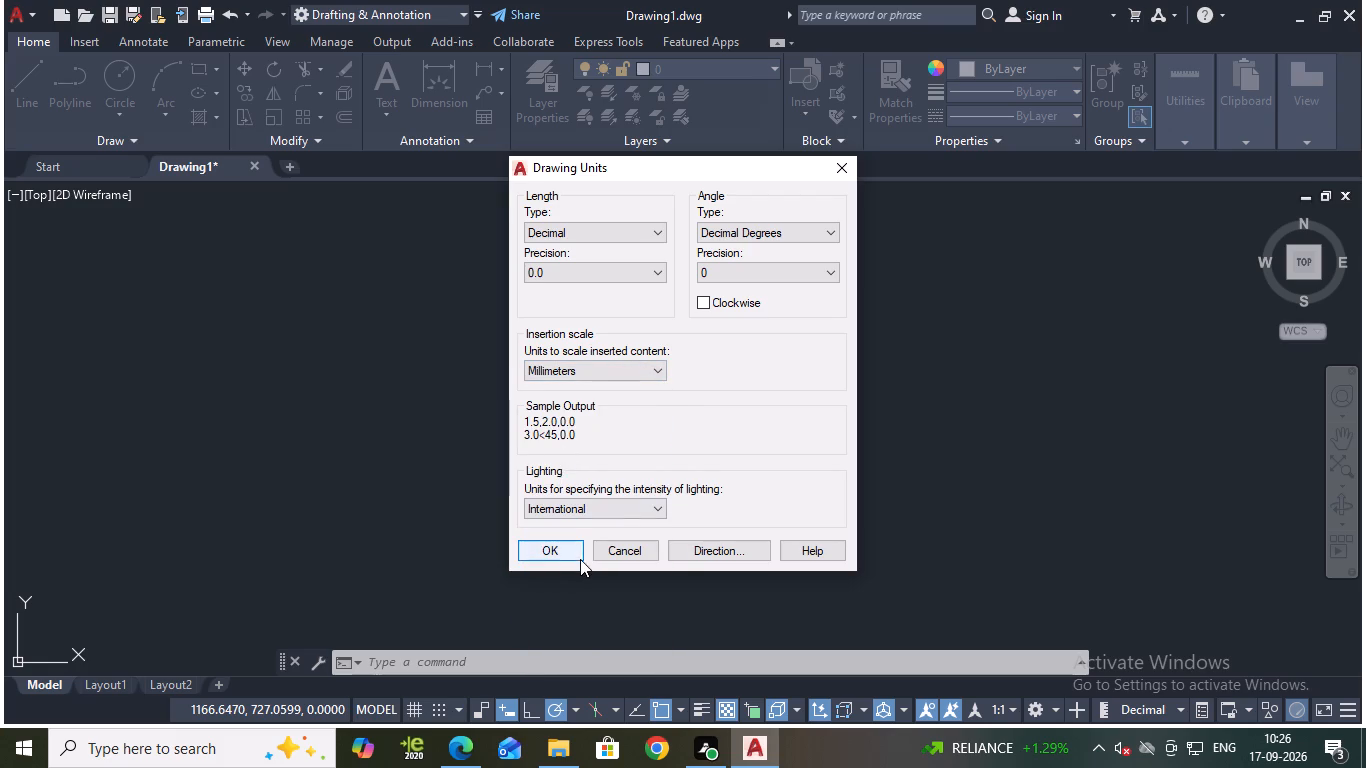
click(564, 556)
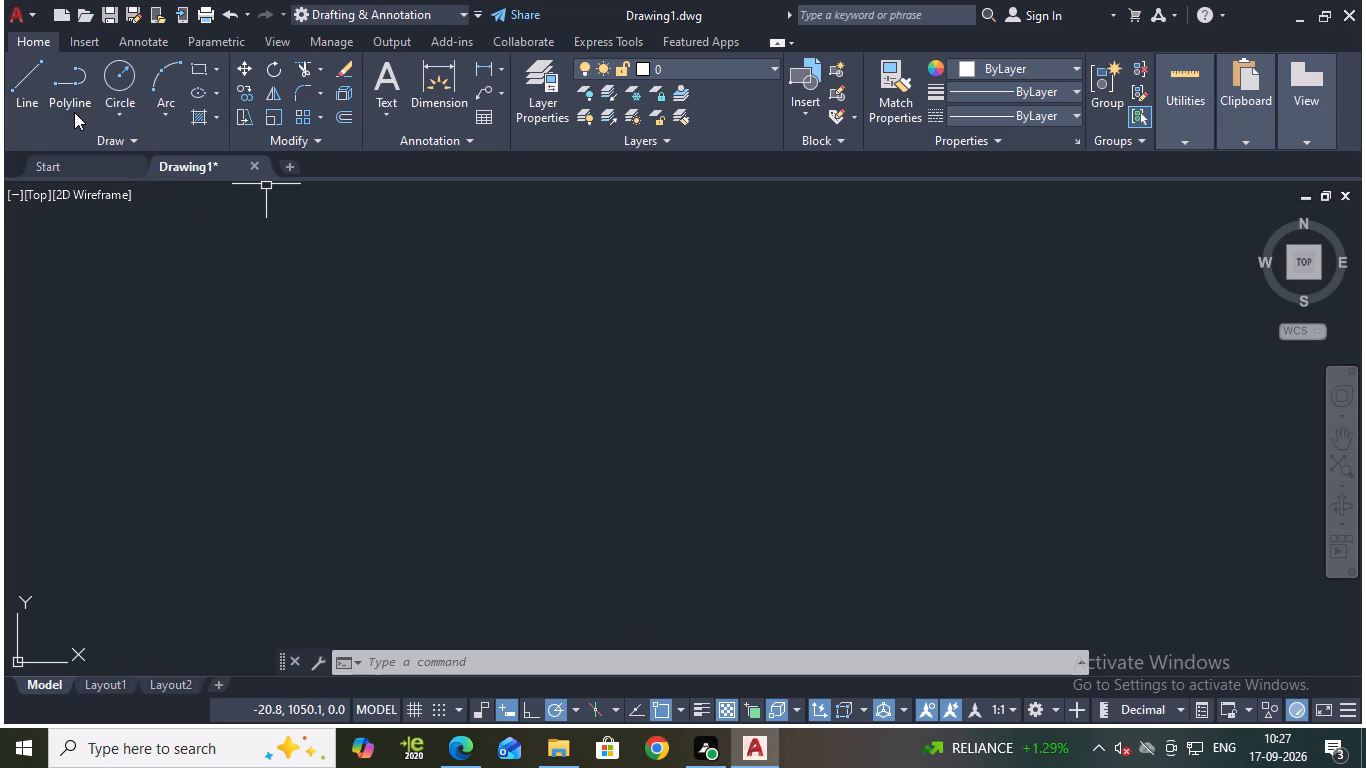
Draw a closed rectangle 120 mm wide and 80 mm high using connected lines, starting from its upper-left corner.
click(21, 64)
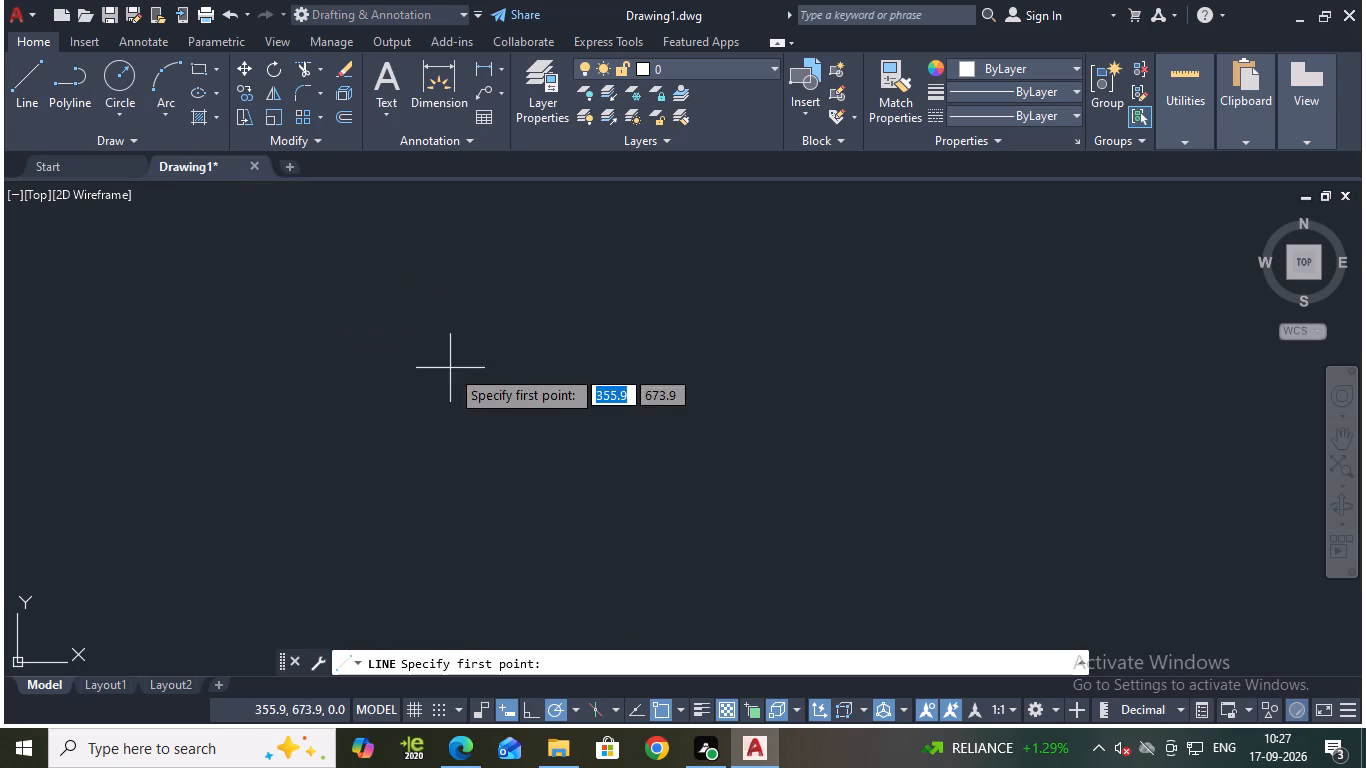
click(458, 340)
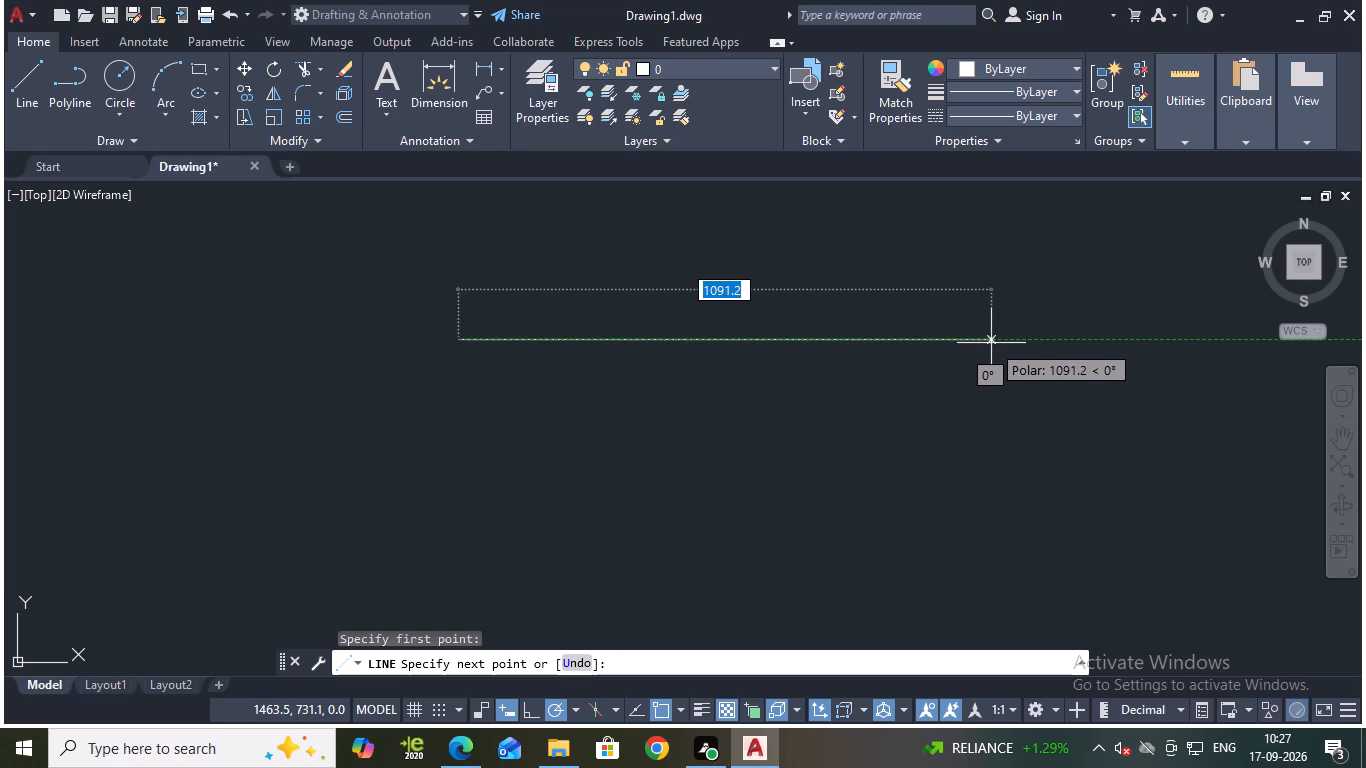
text(120)
key(Return)
scroll(685, 335, up, 2)
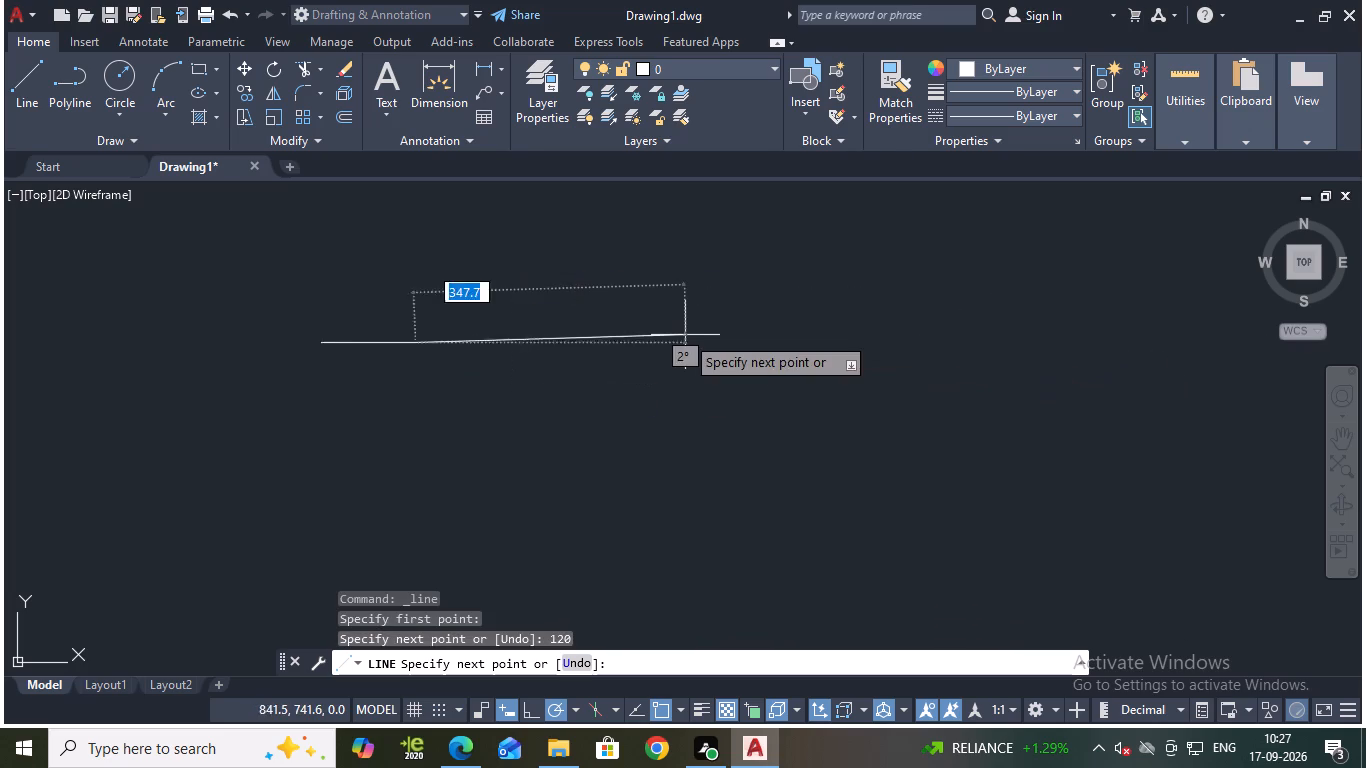
middle_drag(664, 335, 981, 327)
scroll(817, 341, up, 2)
middle_drag(823, 343, 1243, 361)
middle_drag(743, 491, 744, 474)
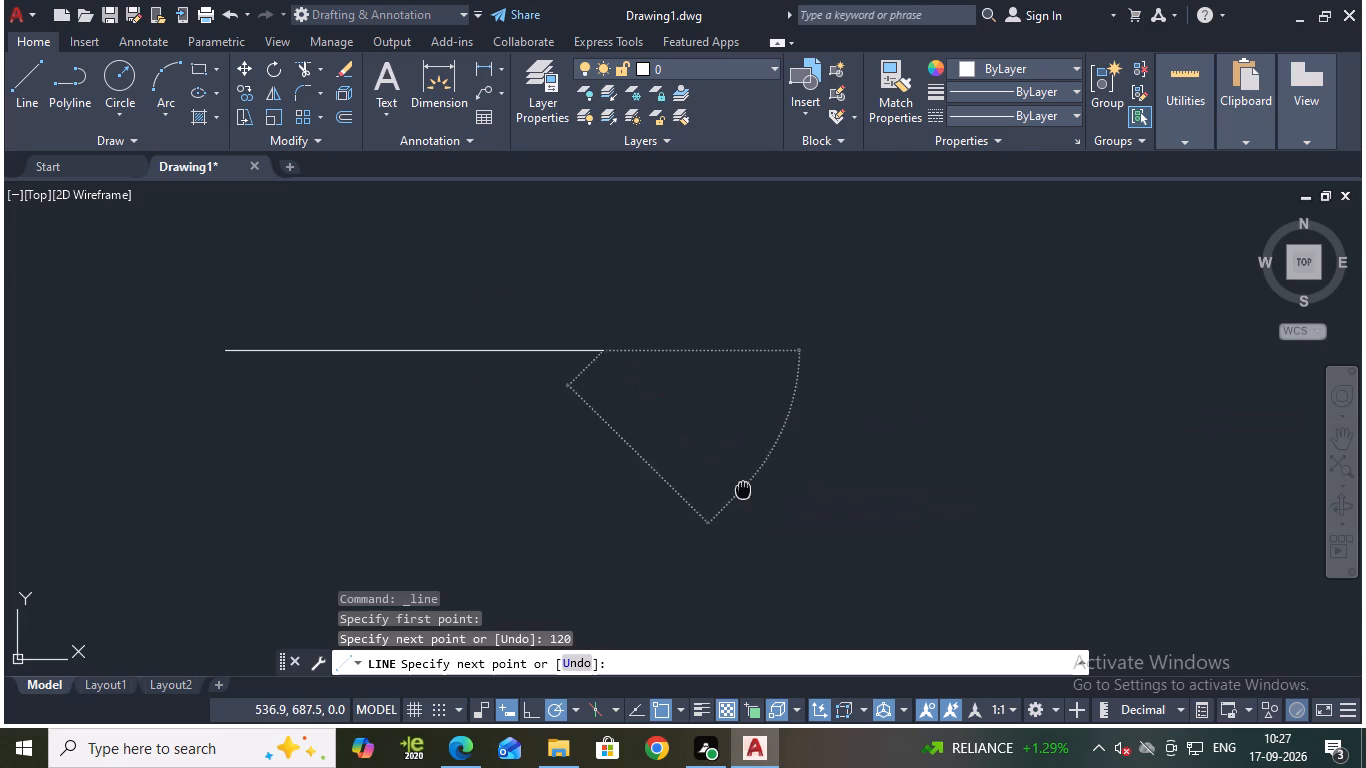
middle_drag(744, 474, 793, 363)
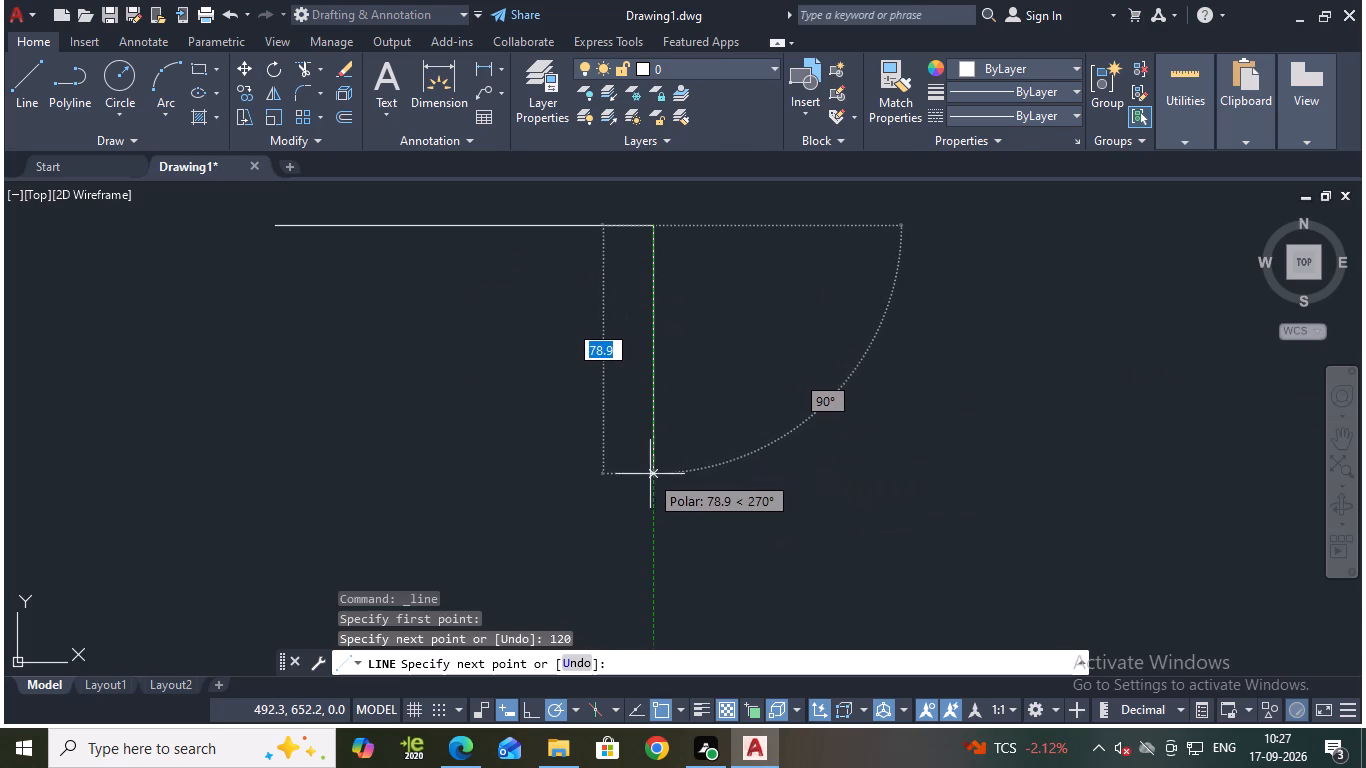
text(80)
key(Return)
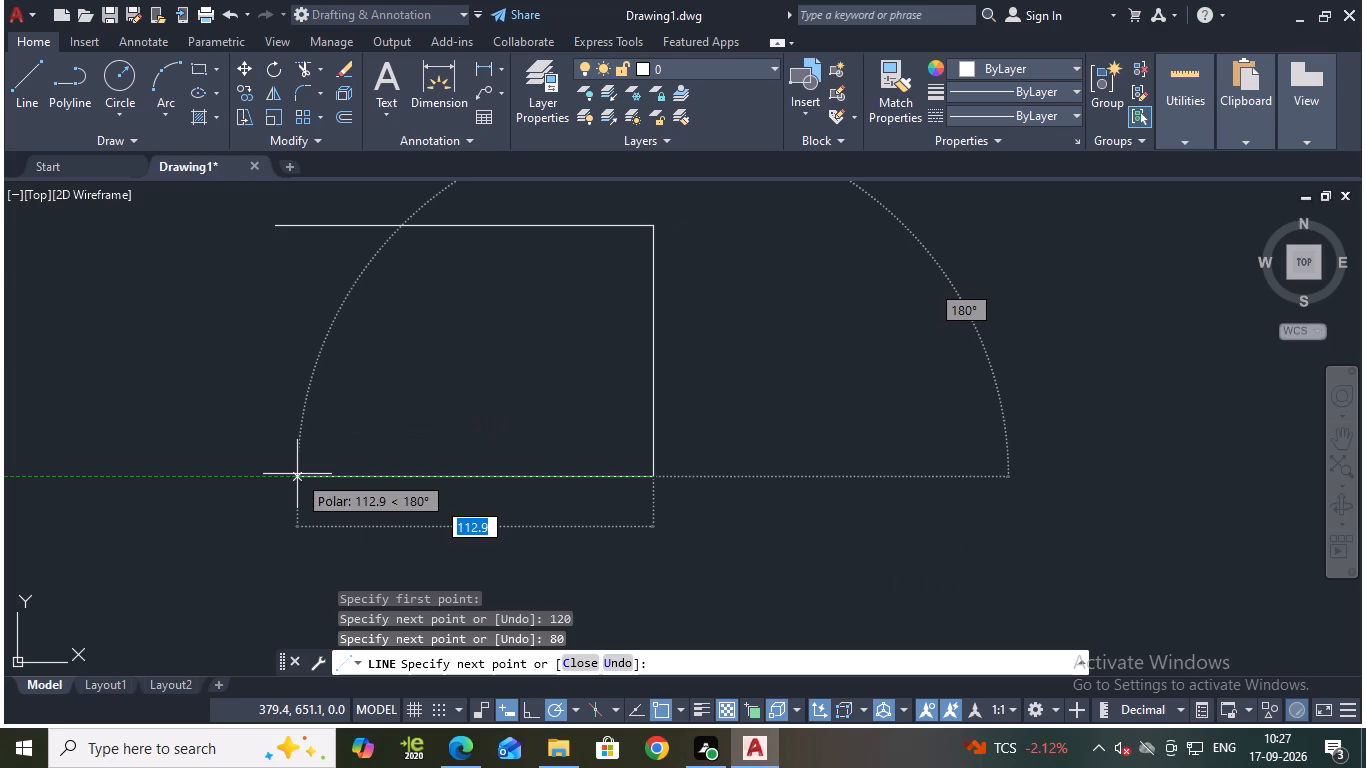
text(120)
key(Return)
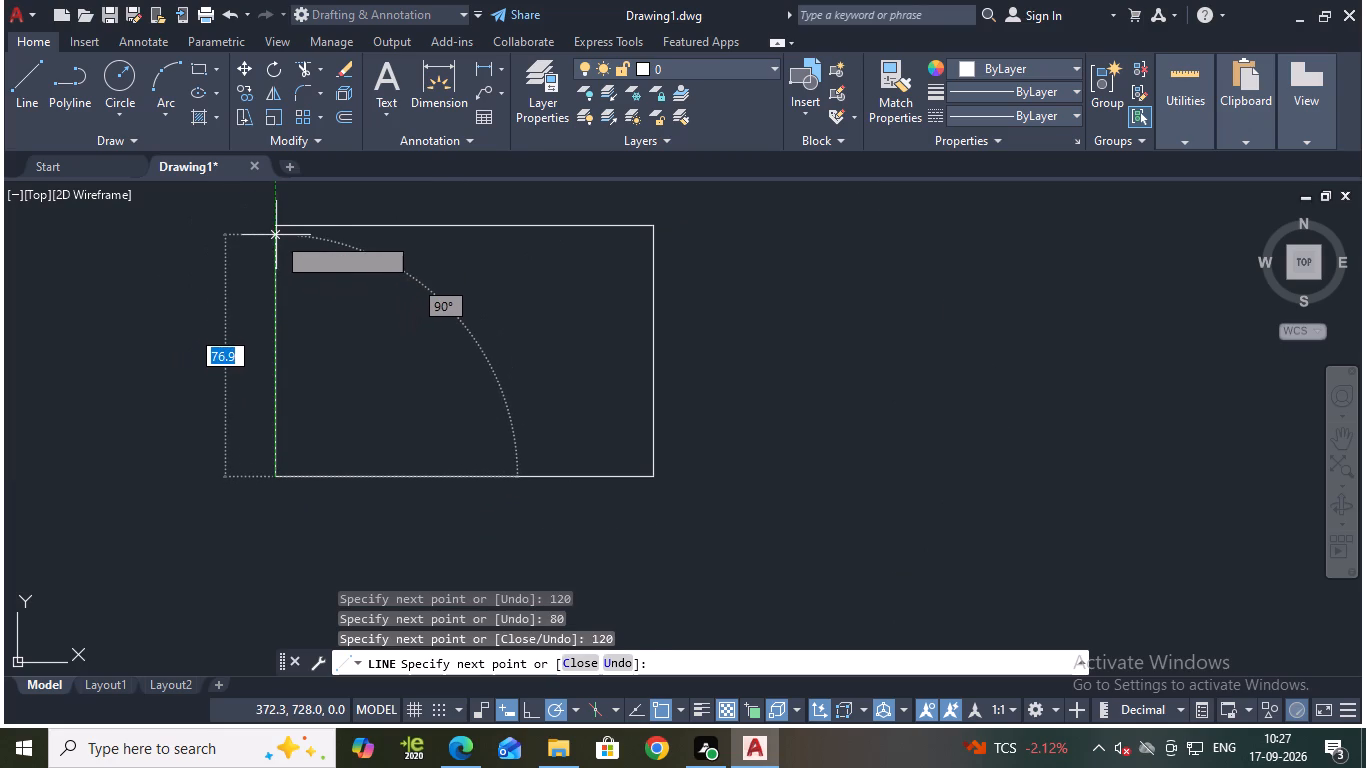
middle_drag(246, 245, 266, 288)
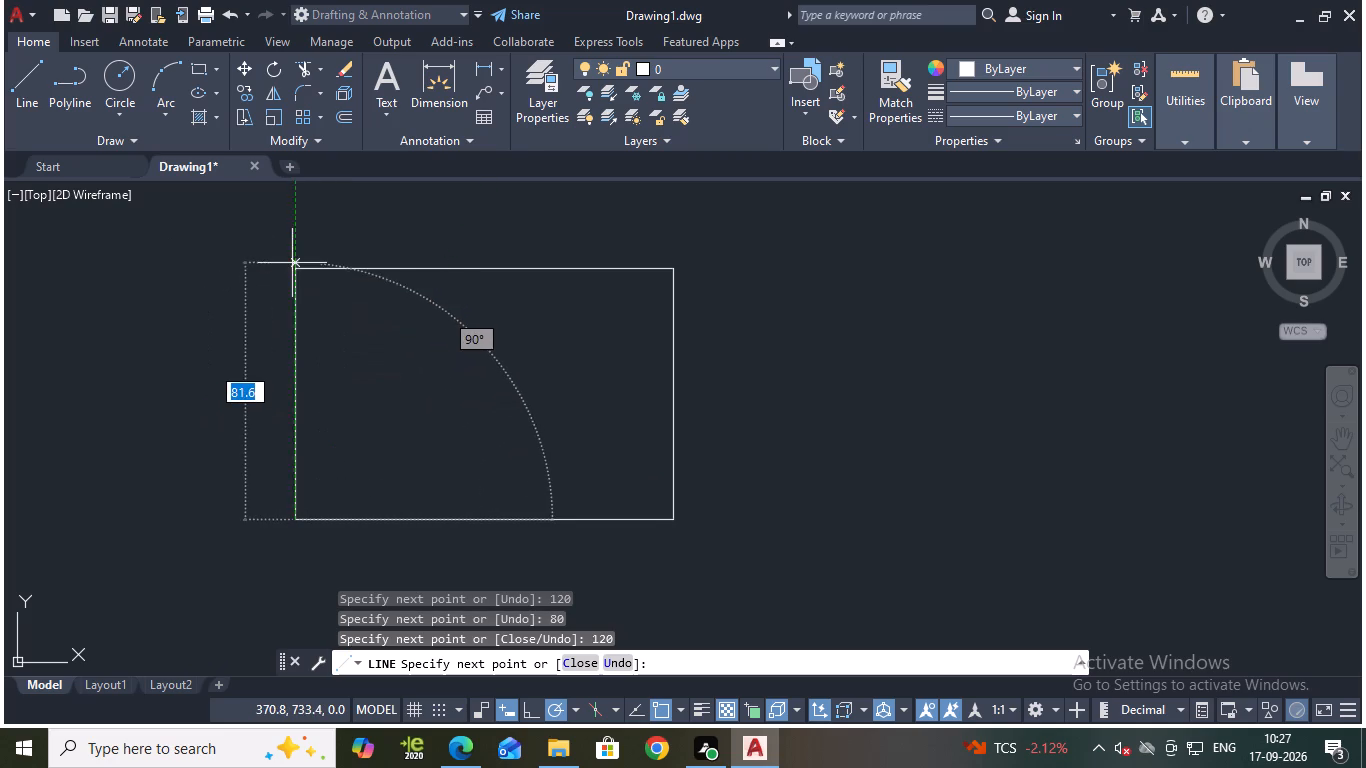
click(297, 267)
key(Escape)
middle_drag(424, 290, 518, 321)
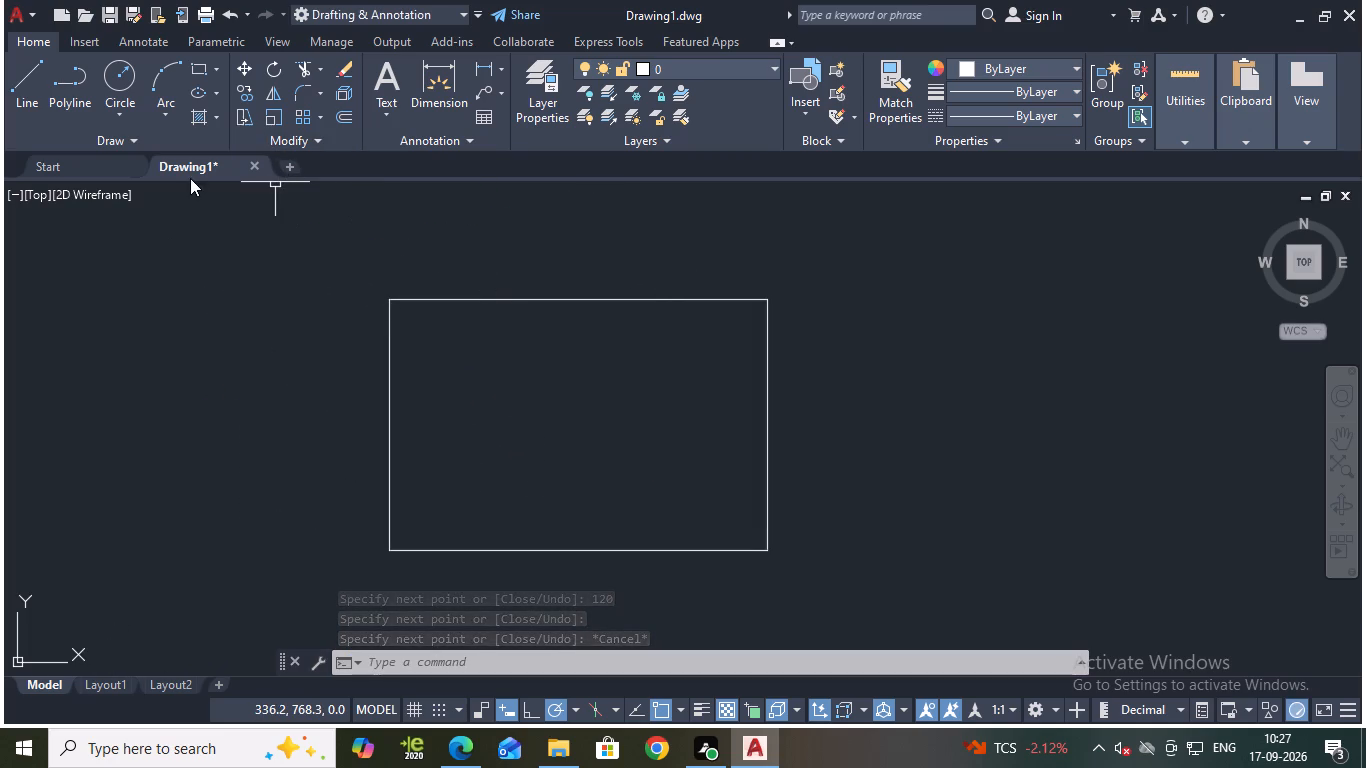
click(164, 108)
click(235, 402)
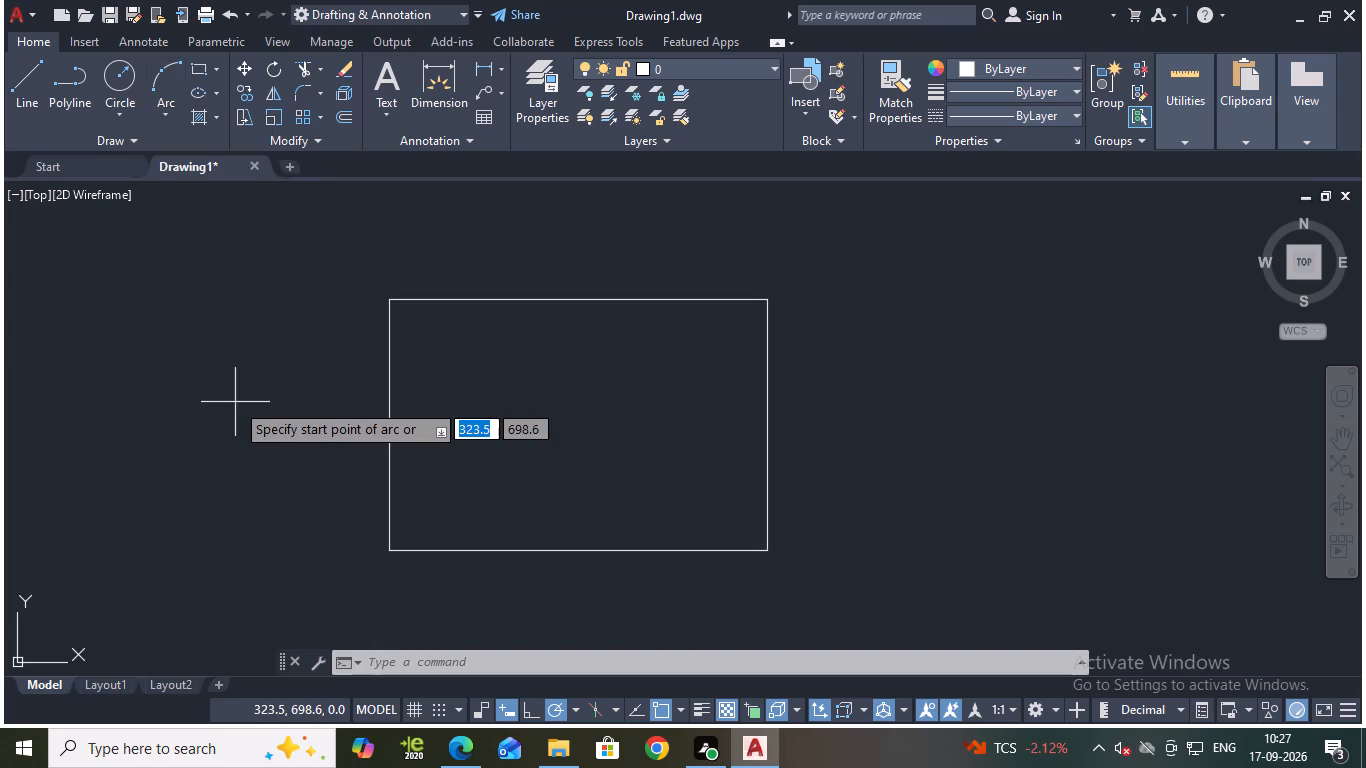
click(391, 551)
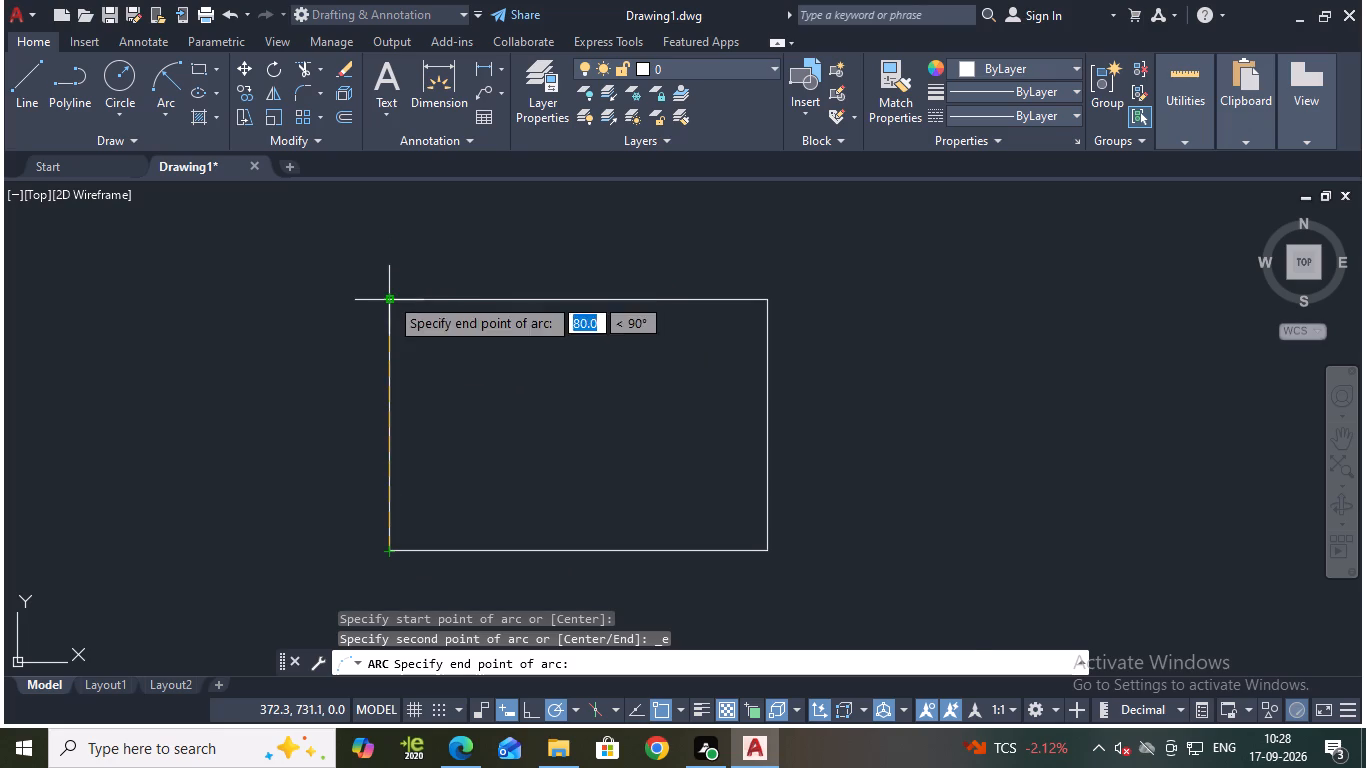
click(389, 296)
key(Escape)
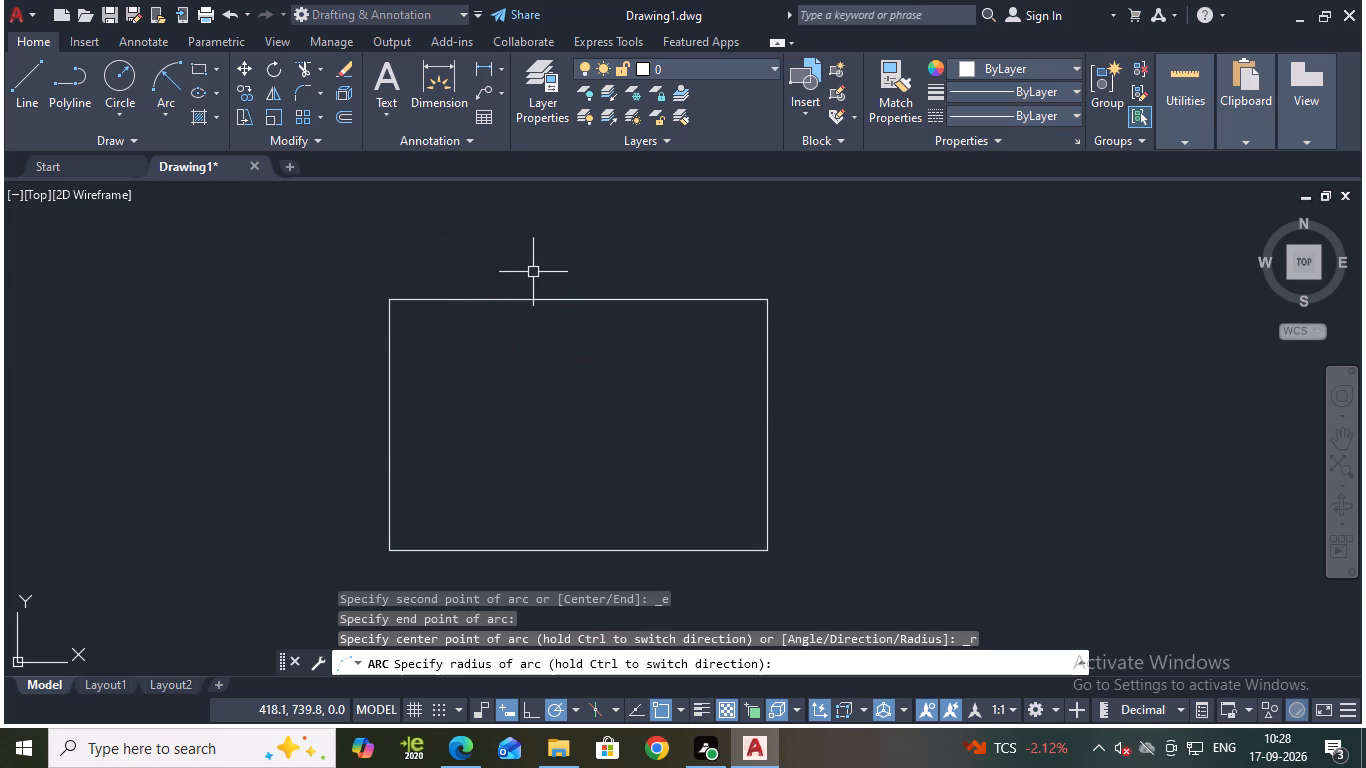
Draw a start-end-radius arc from the rectangle's upper-left corner to its lower-left corner with a radius of 100, bulging outward.
click(171, 69)
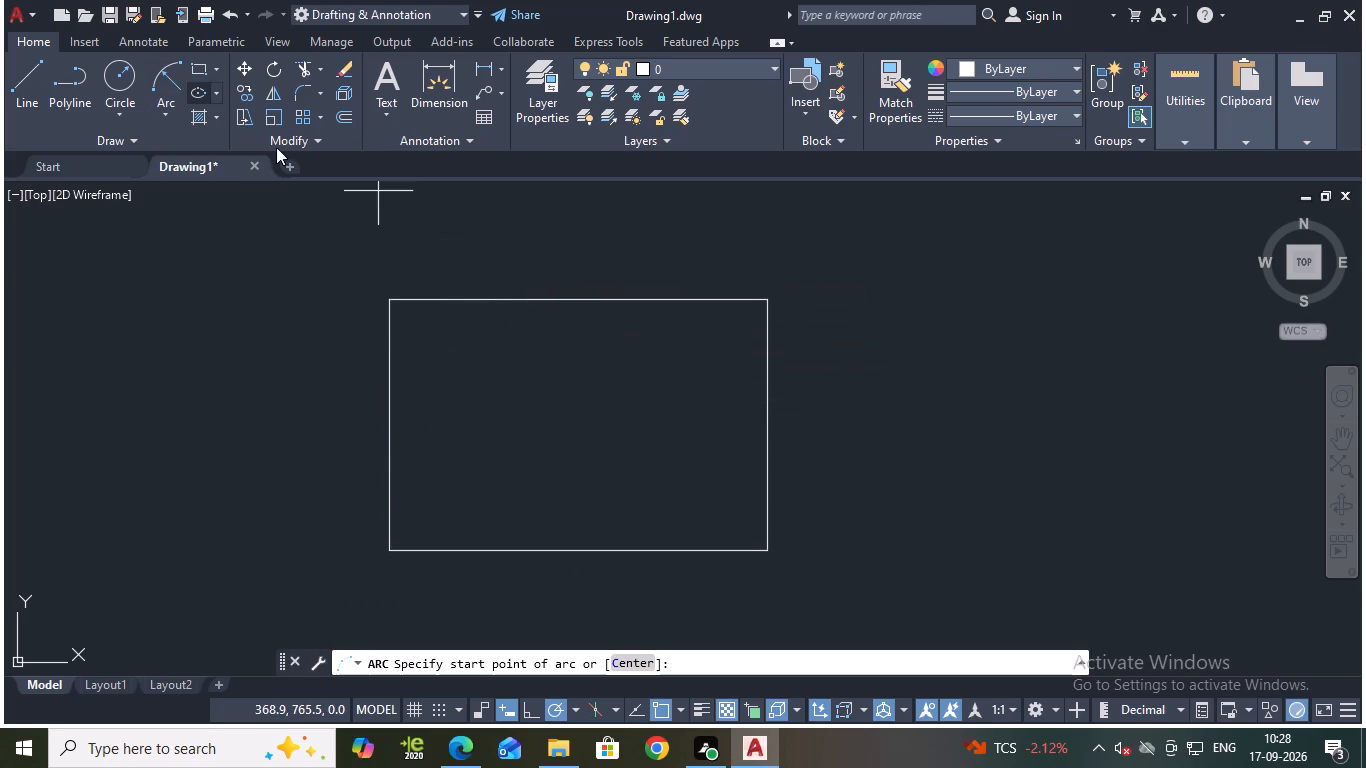
click(392, 301)
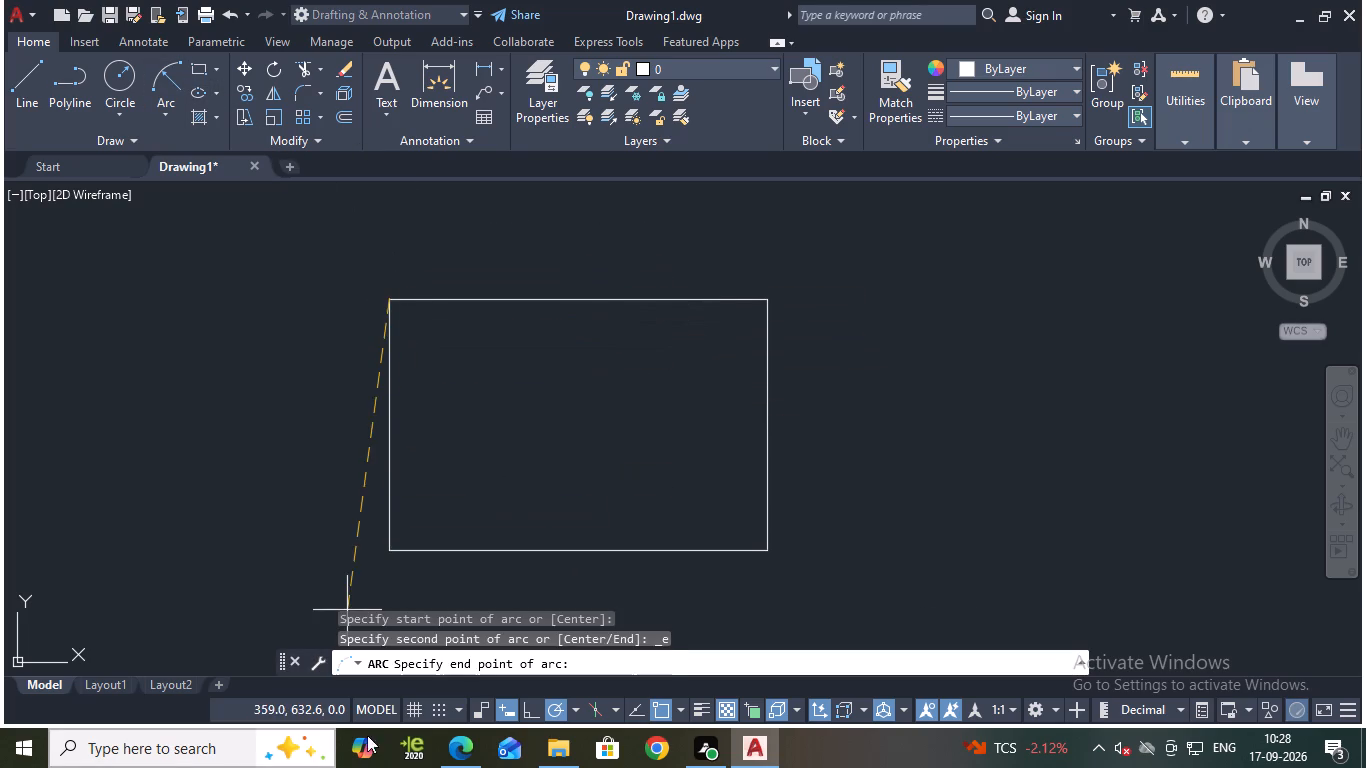
click(387, 549)
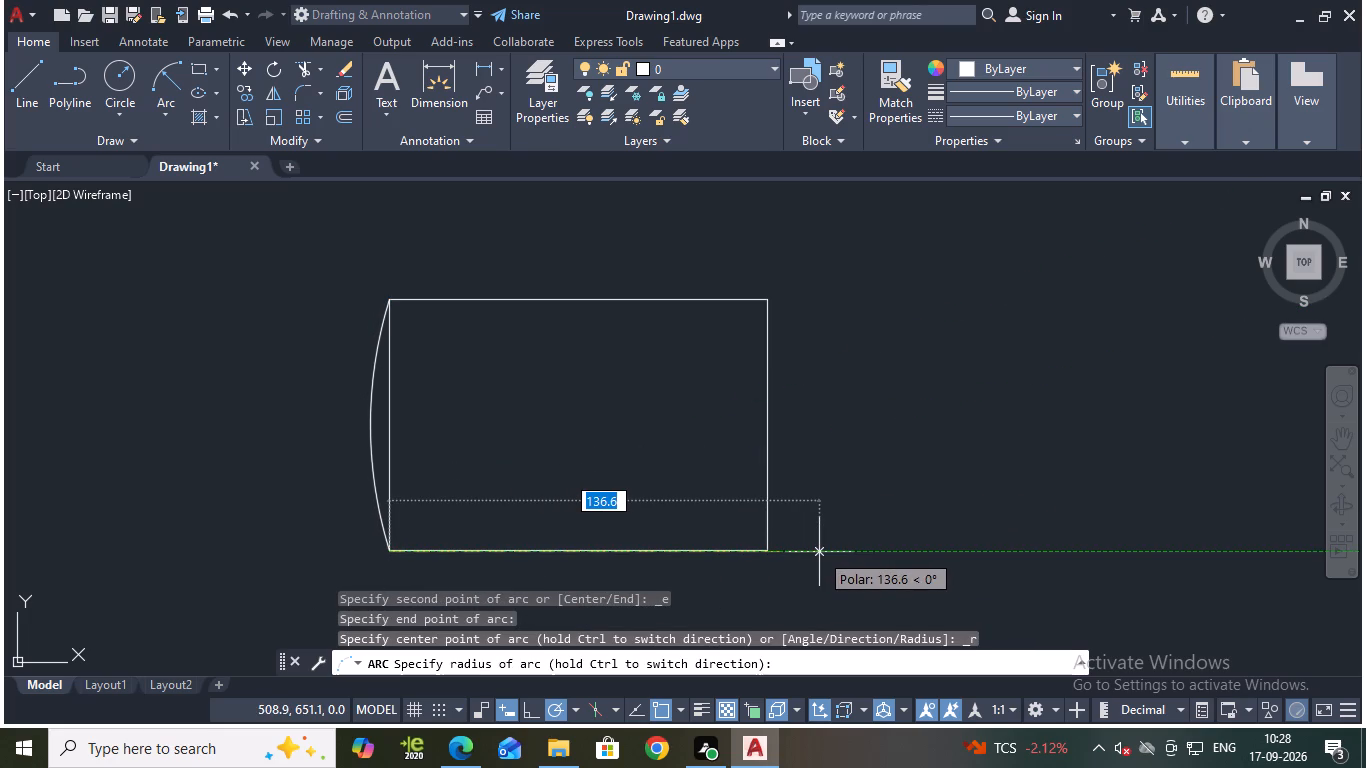
text(100)
key(Return)
key(Escape)
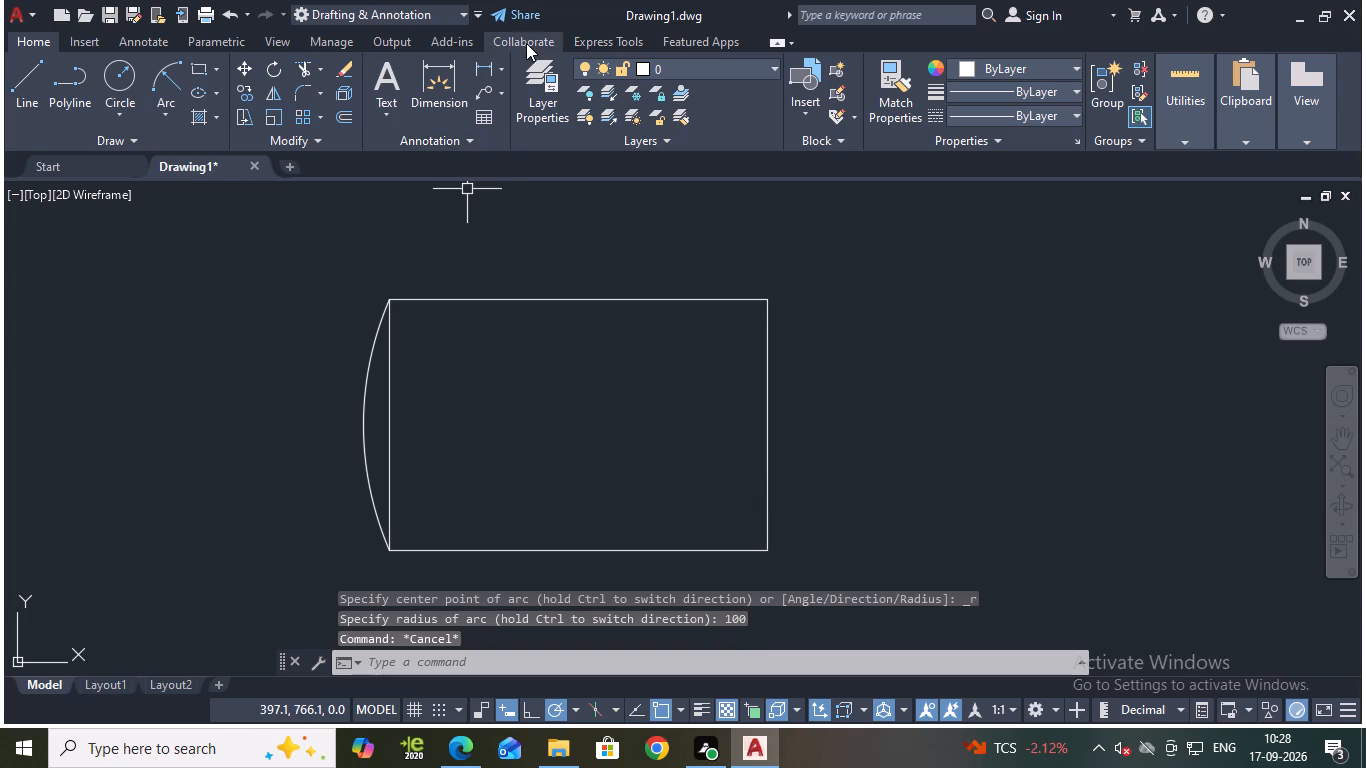
Check the left arc's radius with a radius dimension without placing it.
click(498, 60)
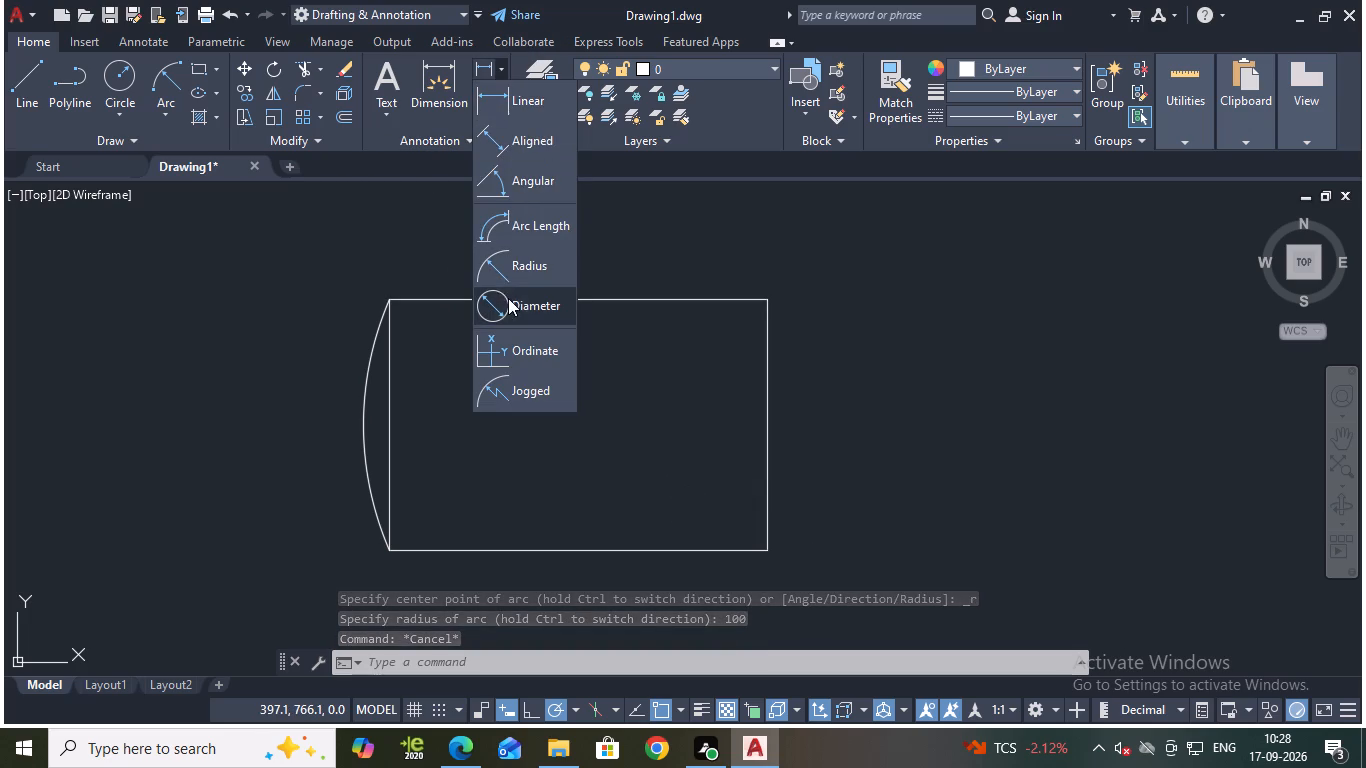
click(490, 274)
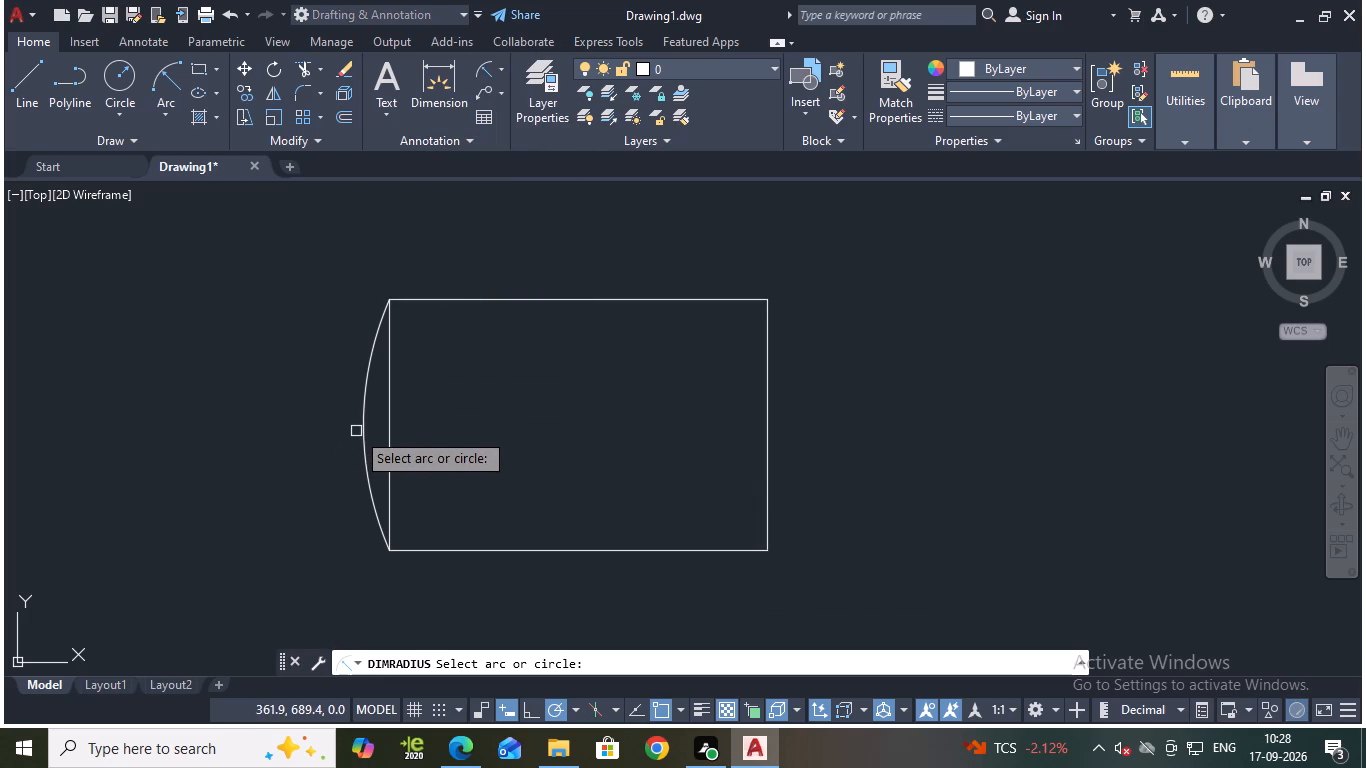
click(364, 433)
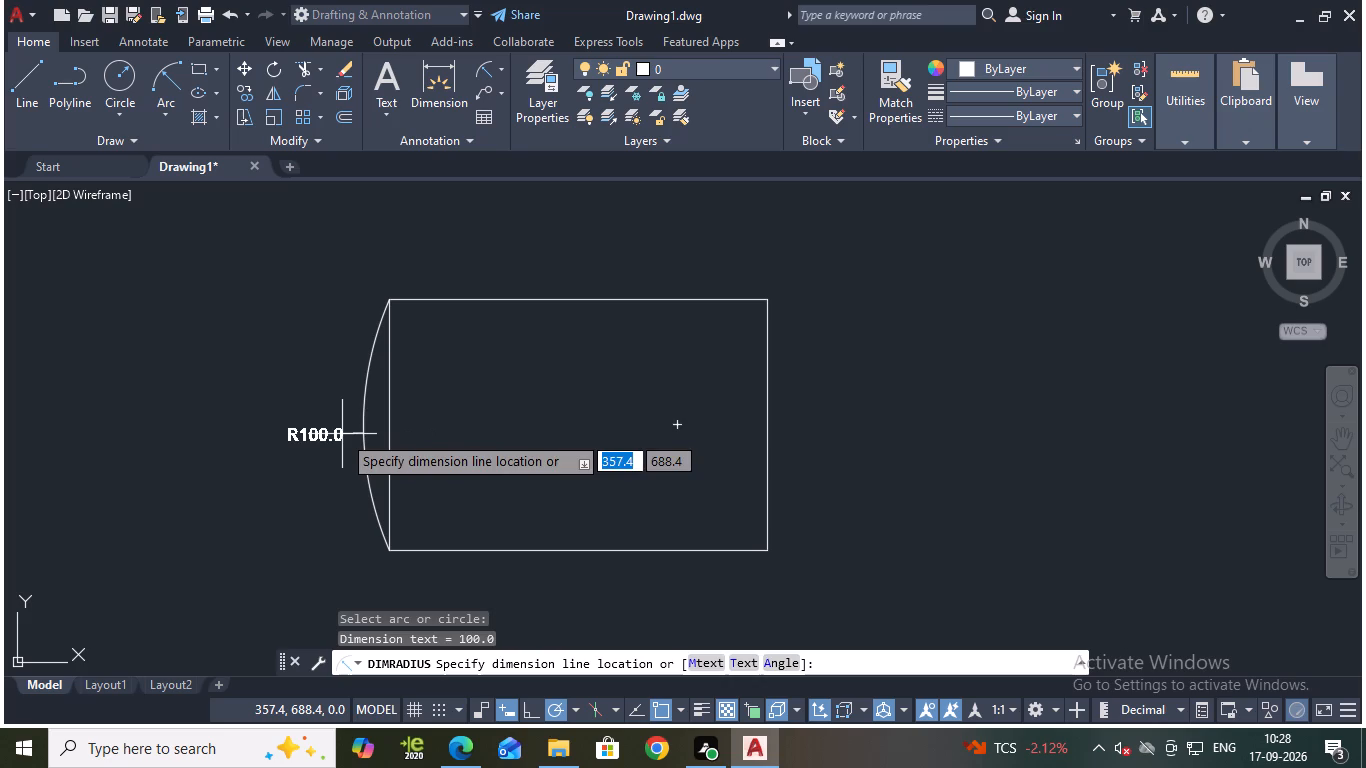
key(Escape)
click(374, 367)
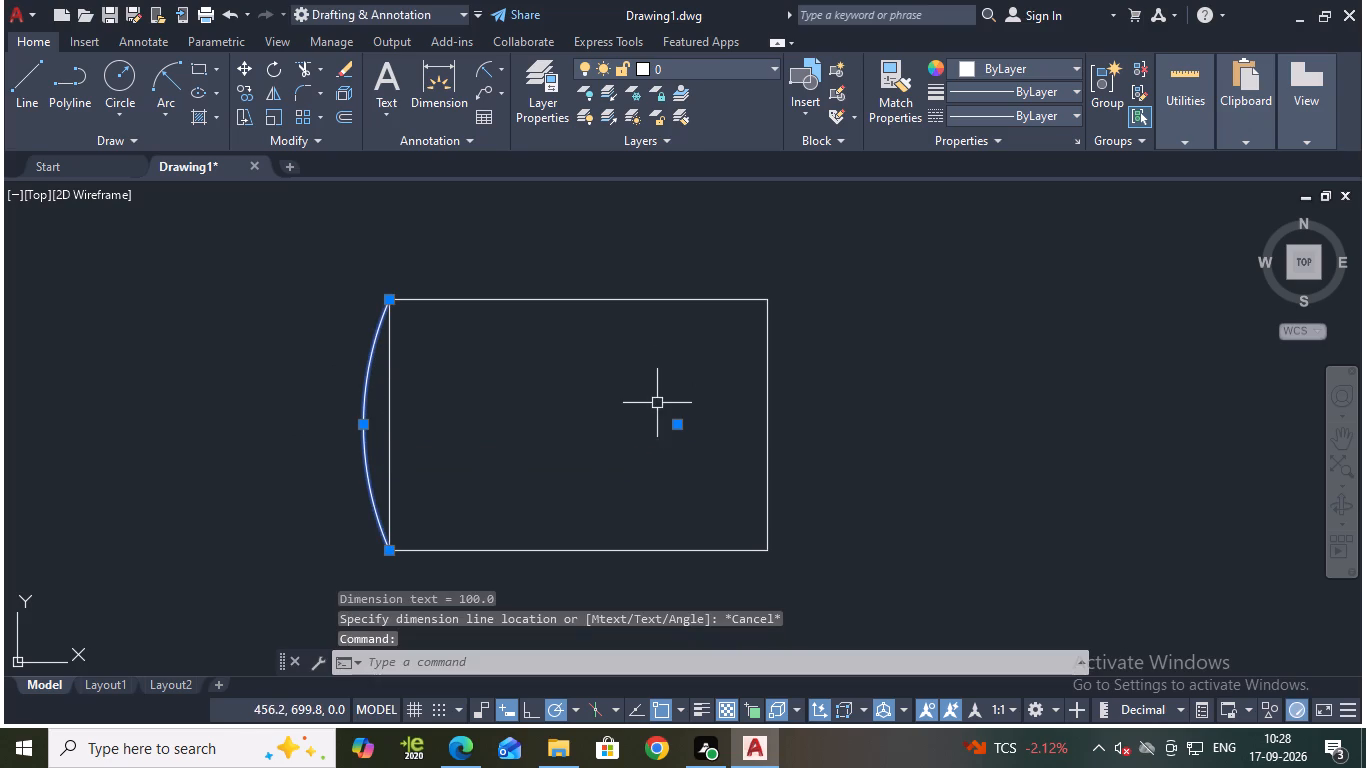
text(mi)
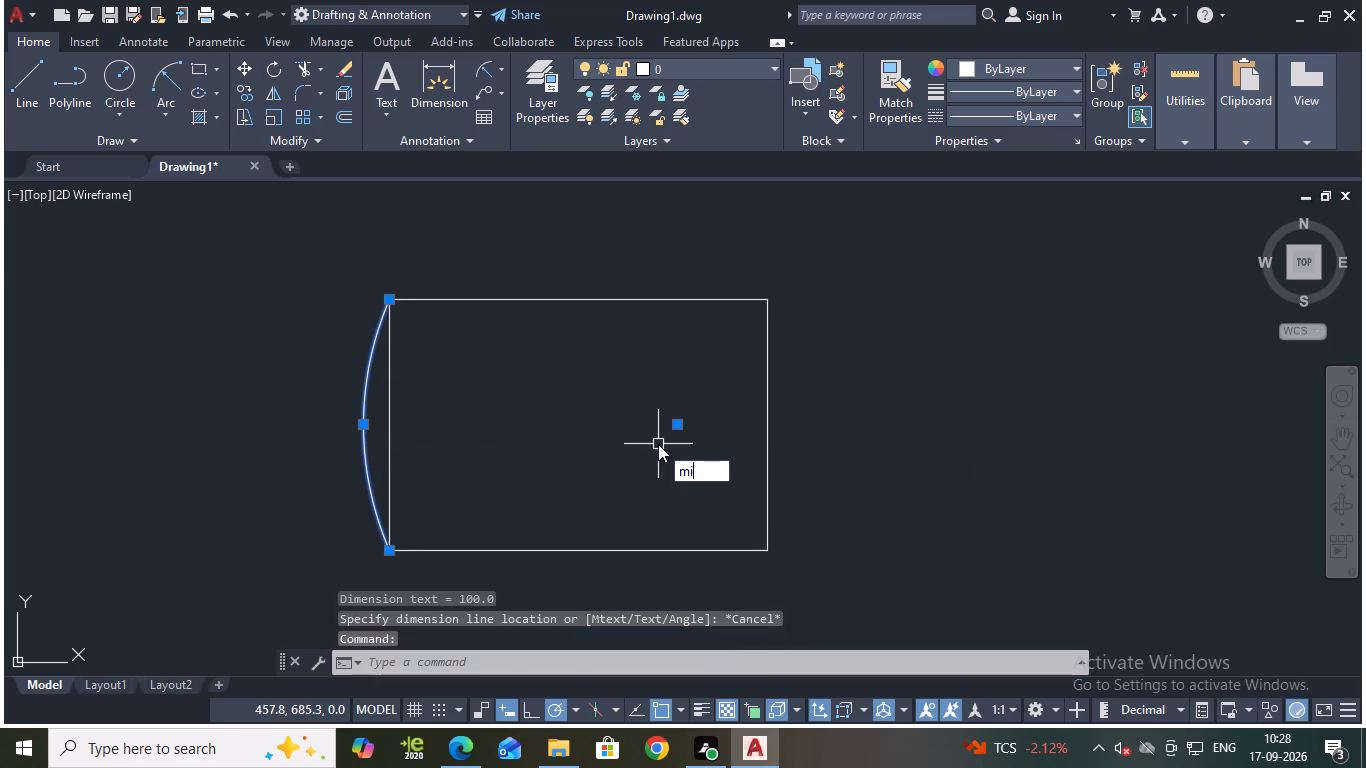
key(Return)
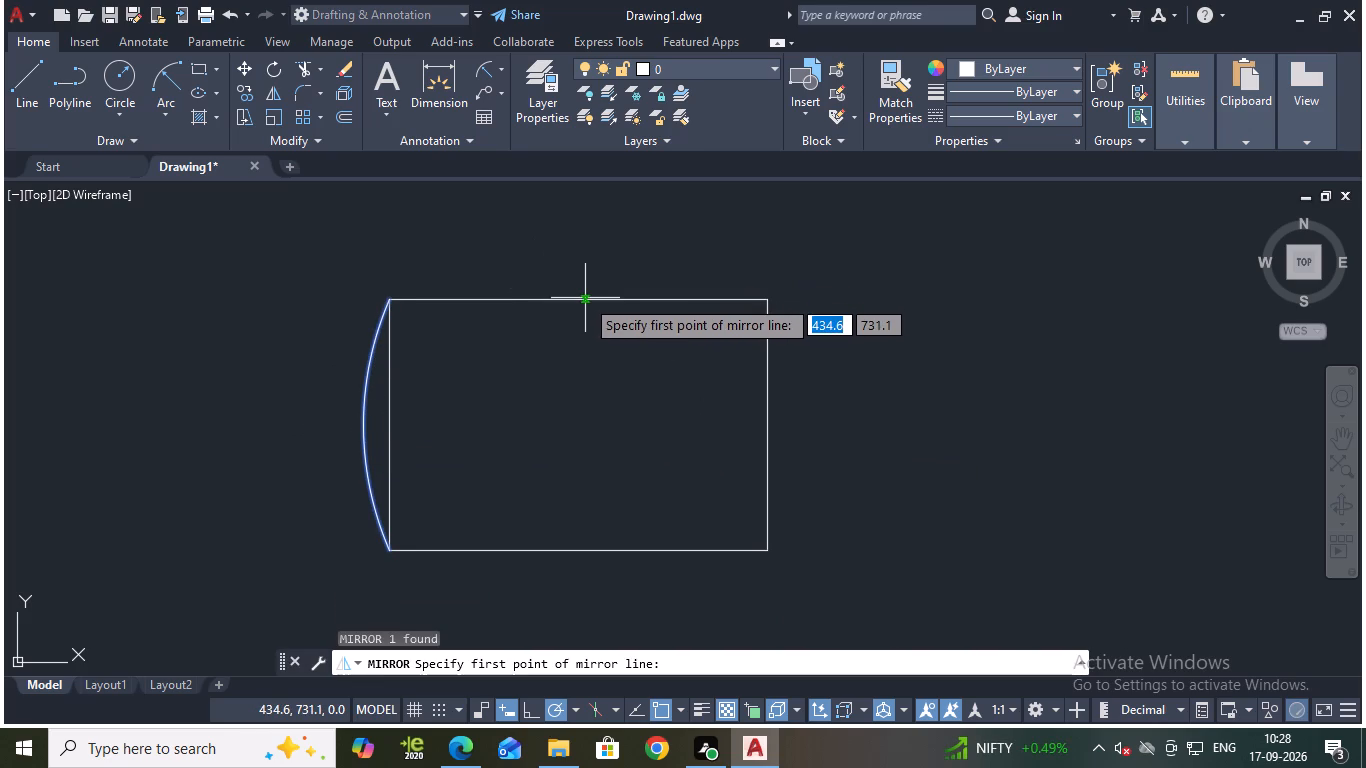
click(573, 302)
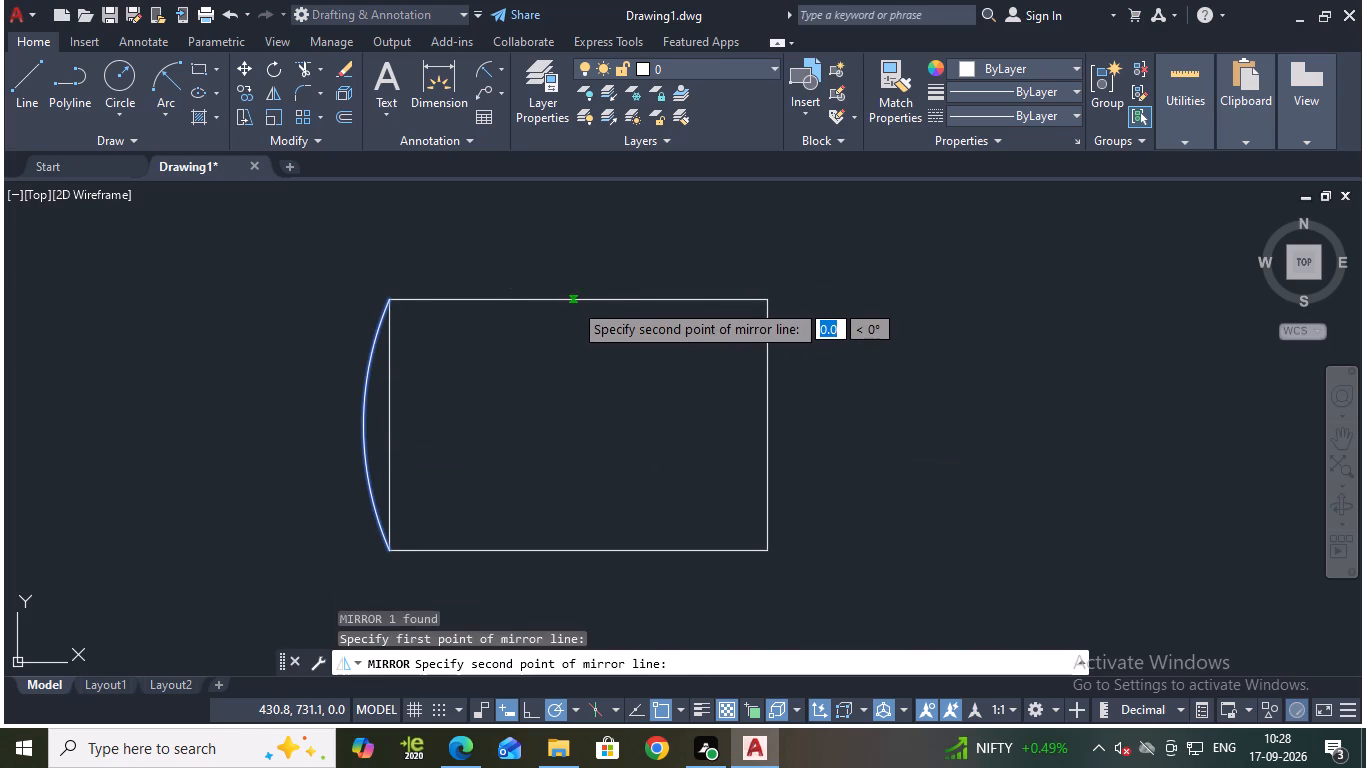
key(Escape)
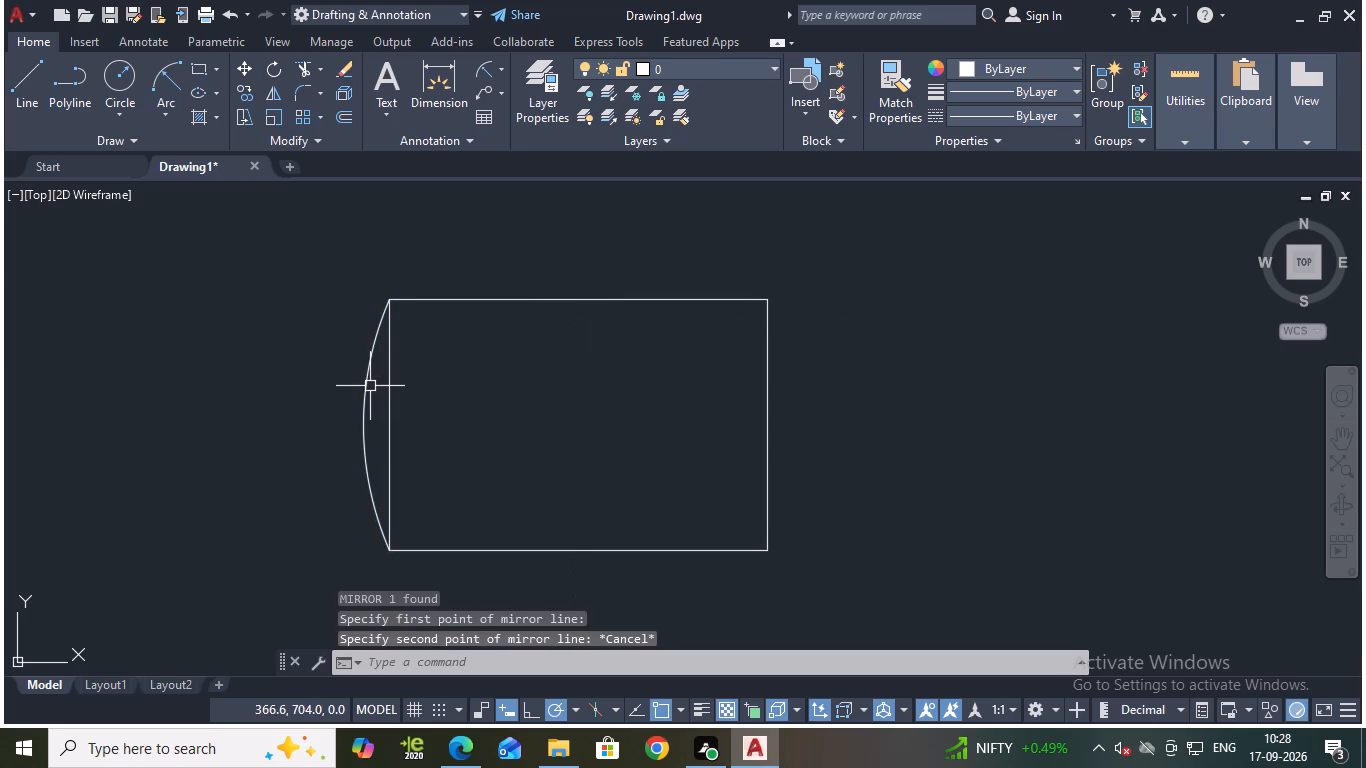
Mirror the left arc about the vertical line through the midpoints of the rectangle's top and bottom edges, keeping the source arc.
click(370, 386)
text(mi)
key(Return)
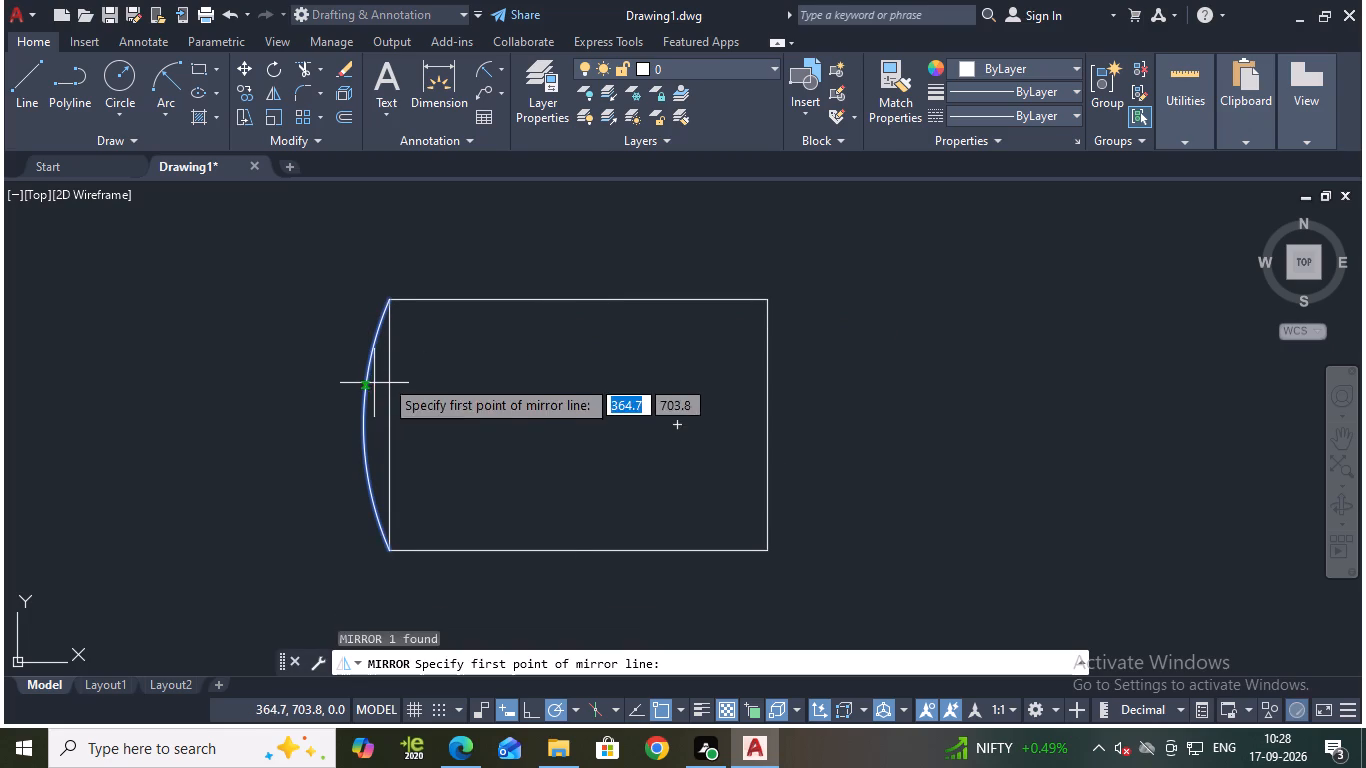
click(576, 300)
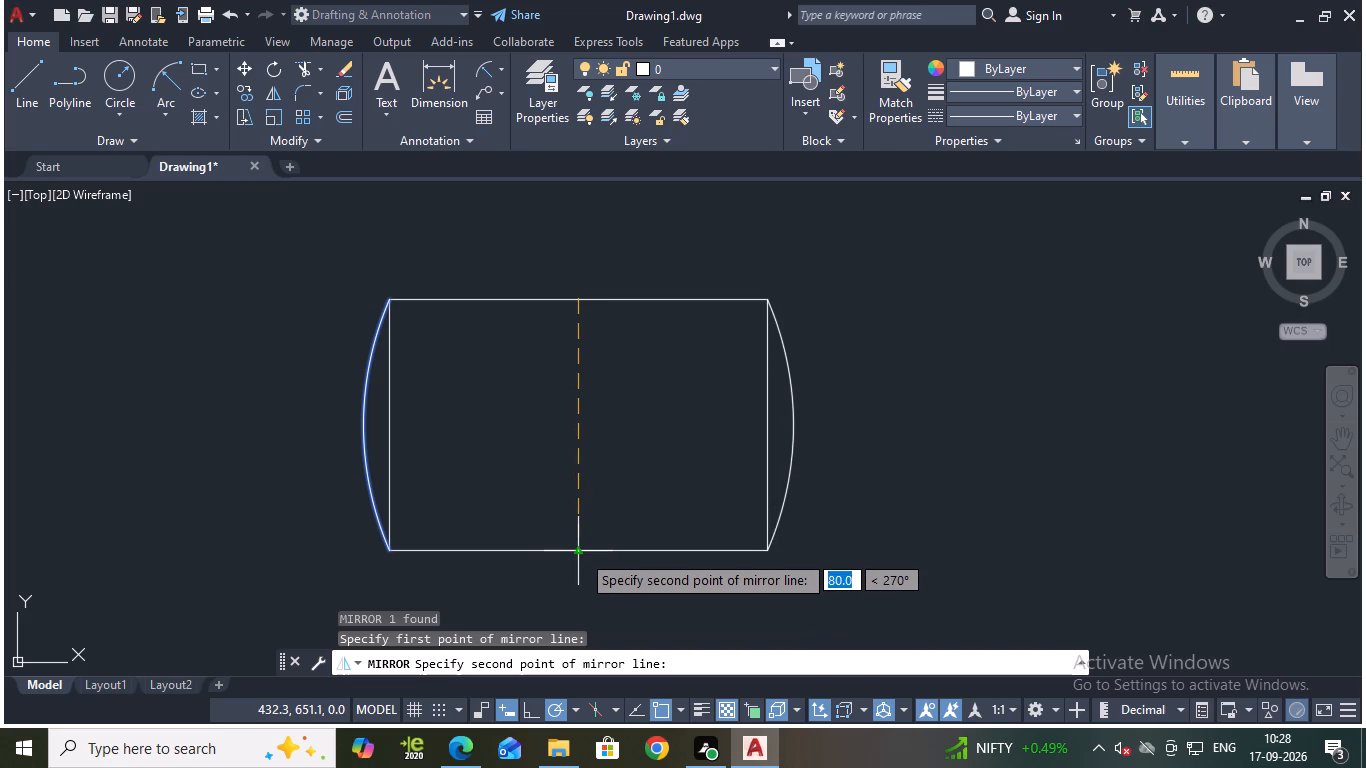
click(581, 553)
drag(634, 637, 581, 553)
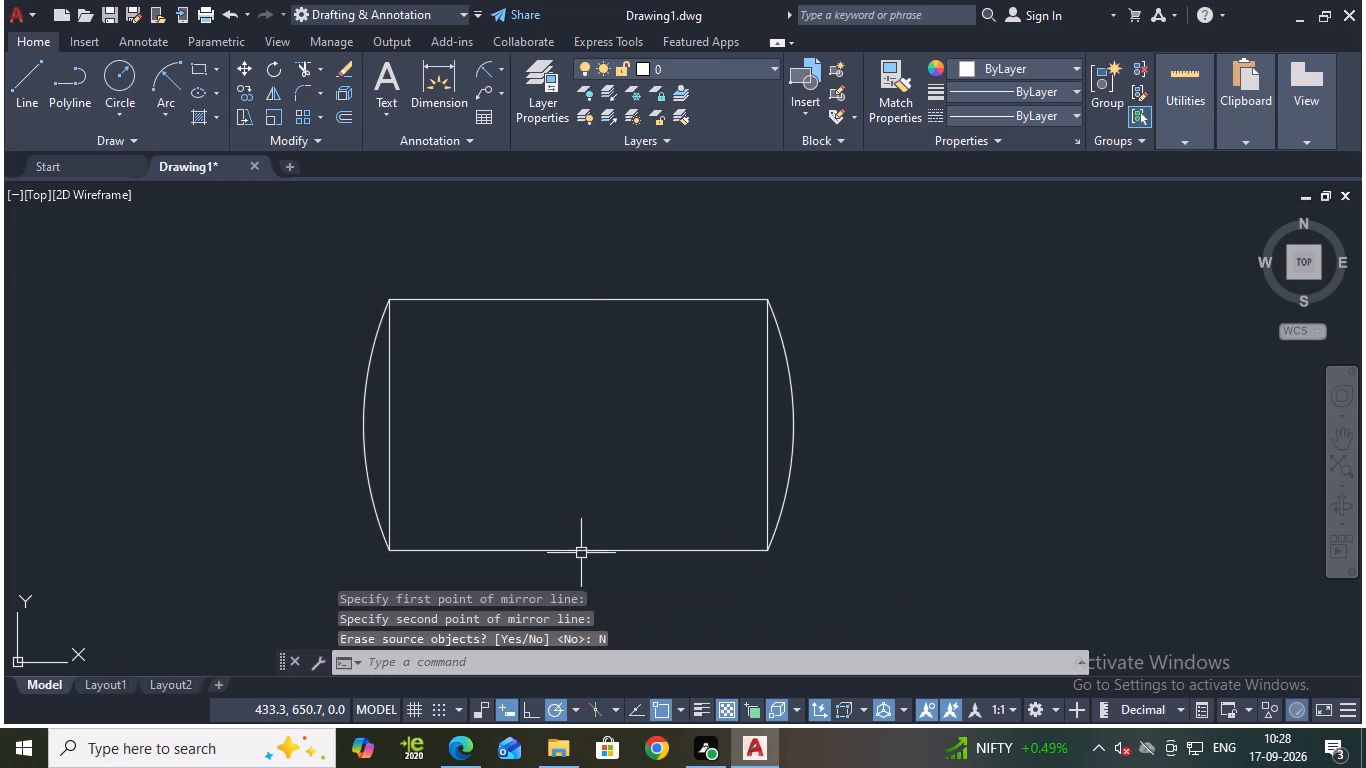
key(Escape)
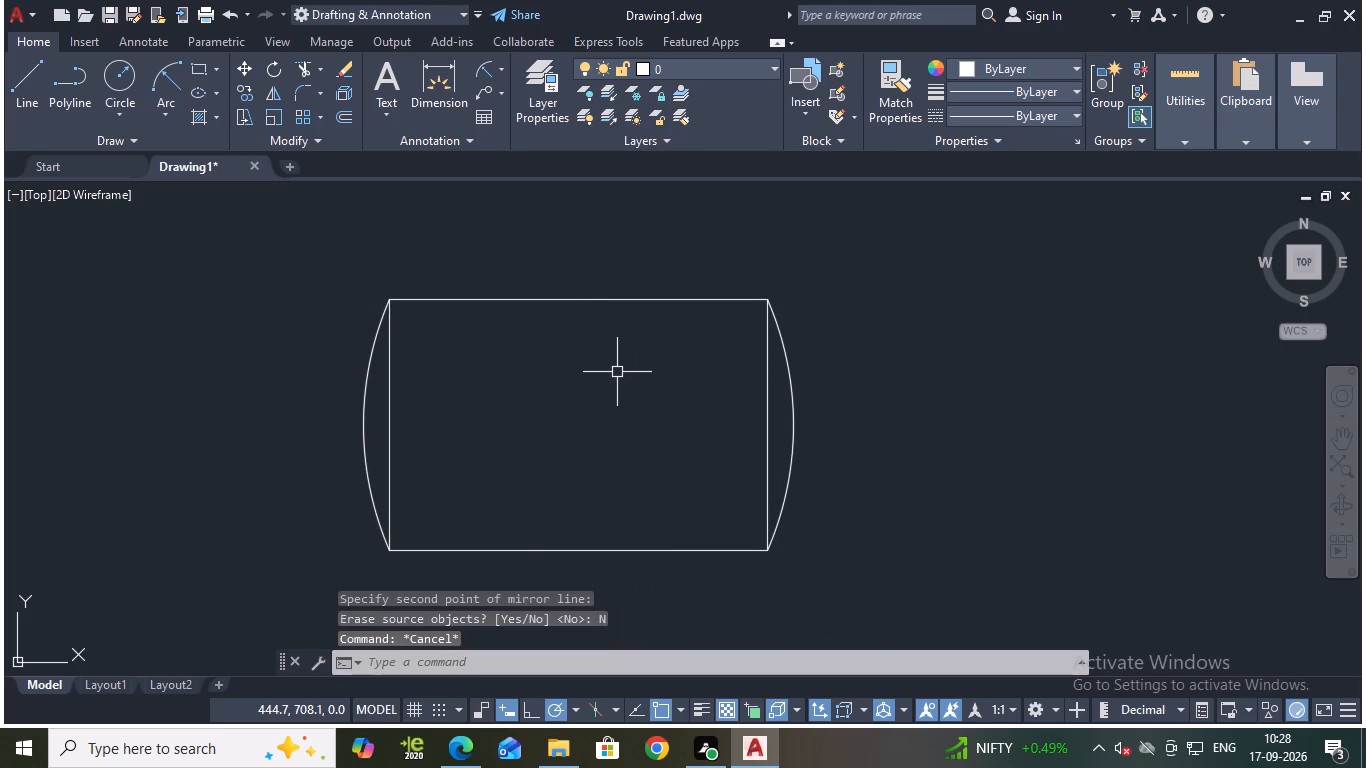
Save the drawing in Documents under the copied file name beginning "mechanical component with a".
key(ctrl+s)
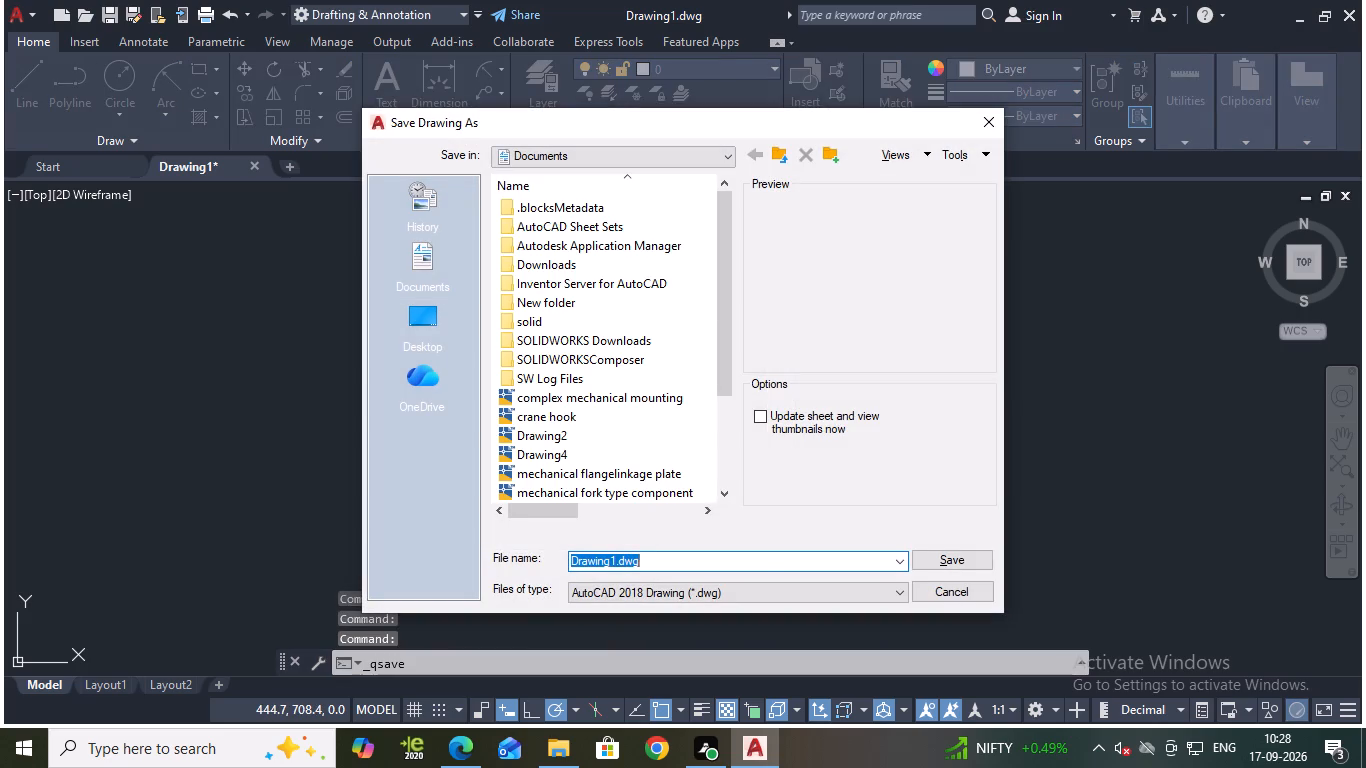
key(ctrl+v)
click(991, 561)
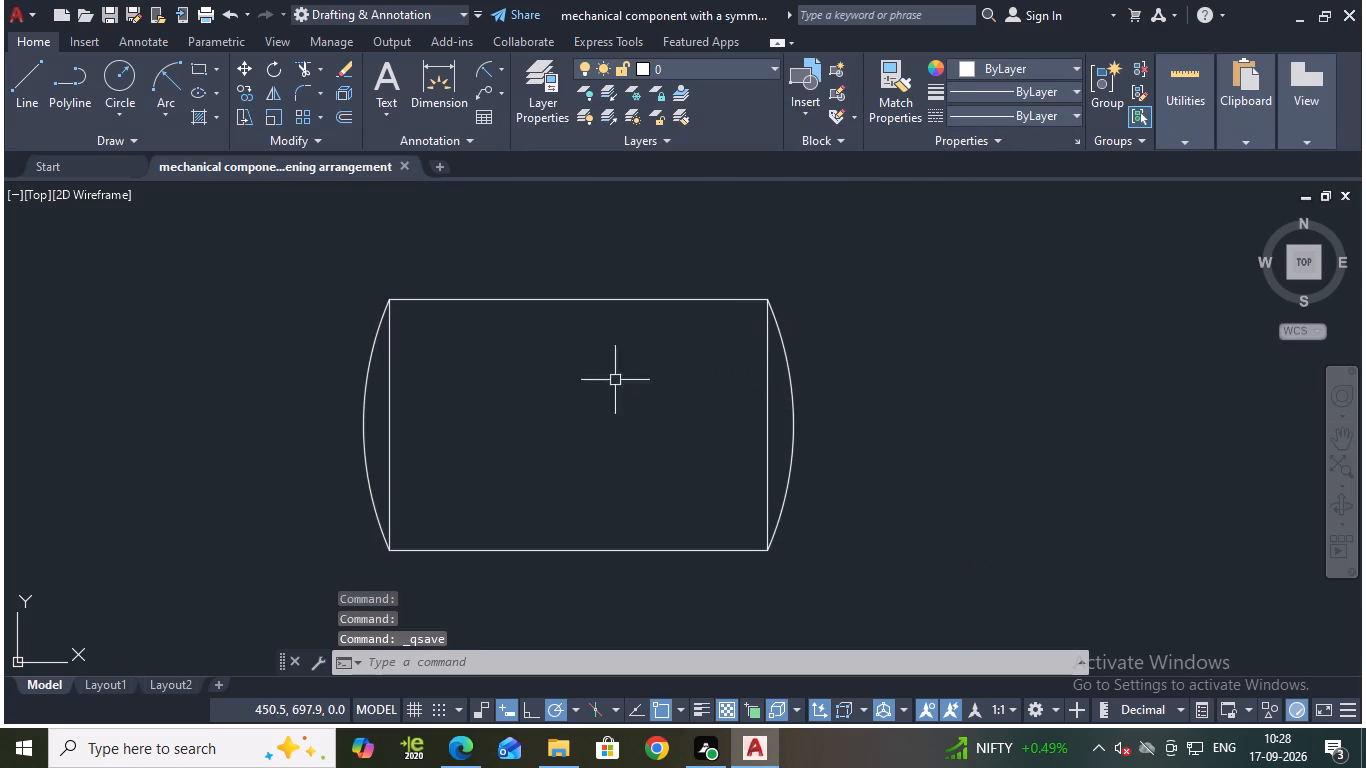
Draw a vertical line from the midpoint of the rectangle's top edge to the midpoint of its bottom edge.
middle_drag(559, 380, 670, 366)
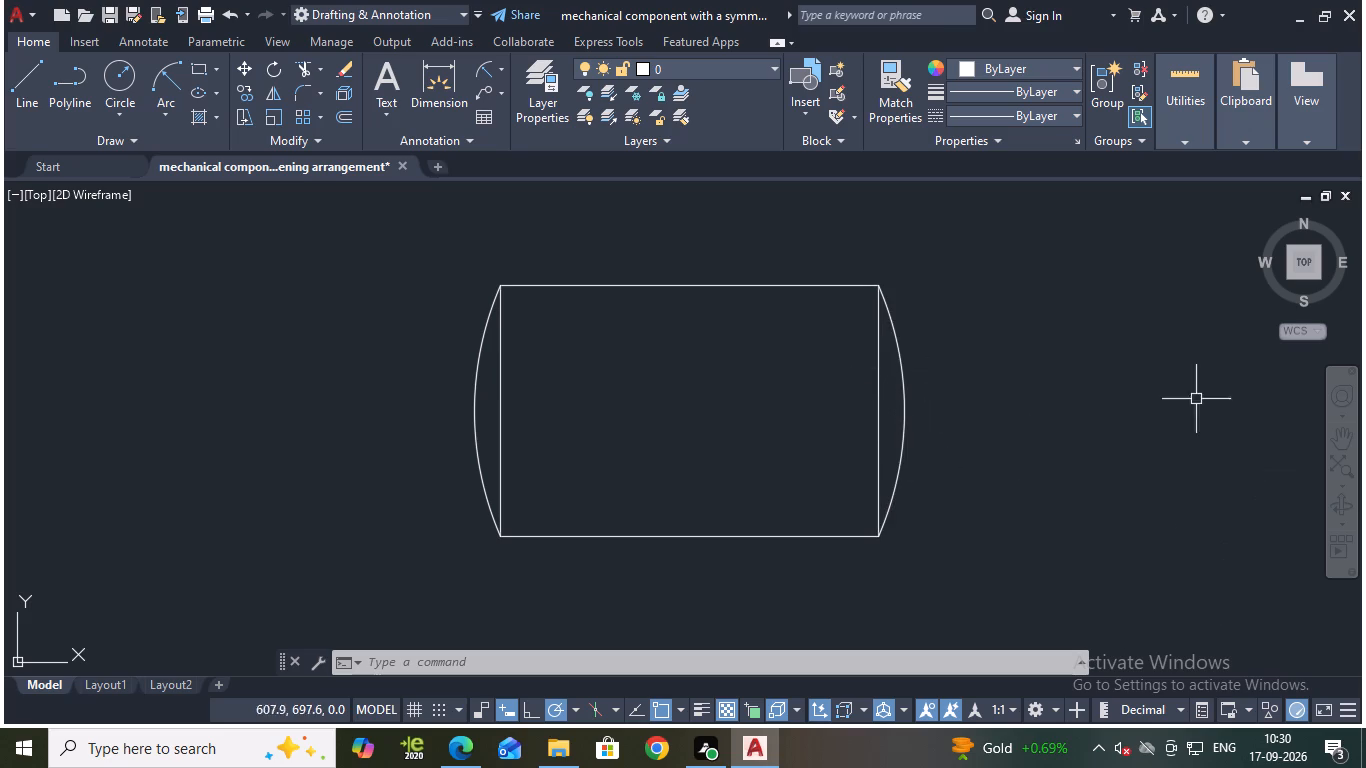
key(Escape)
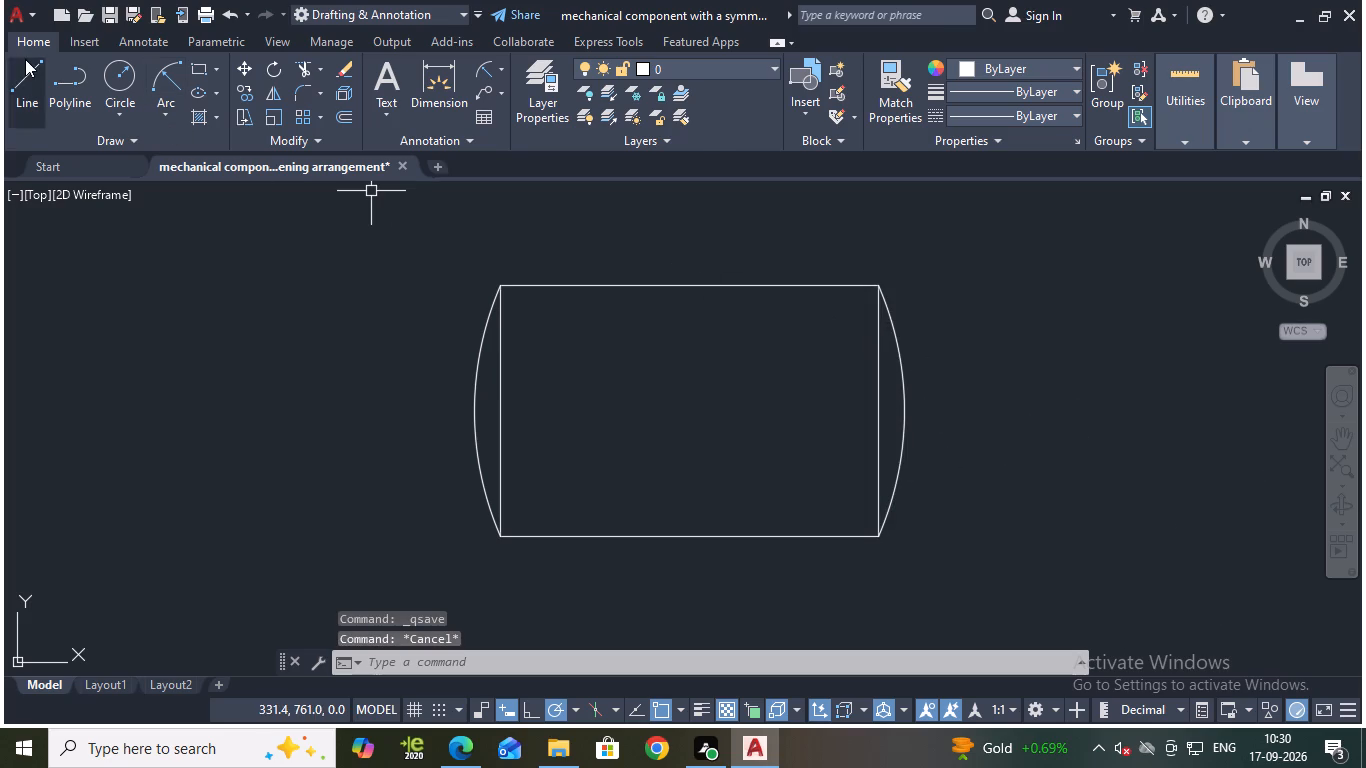
click(19, 70)
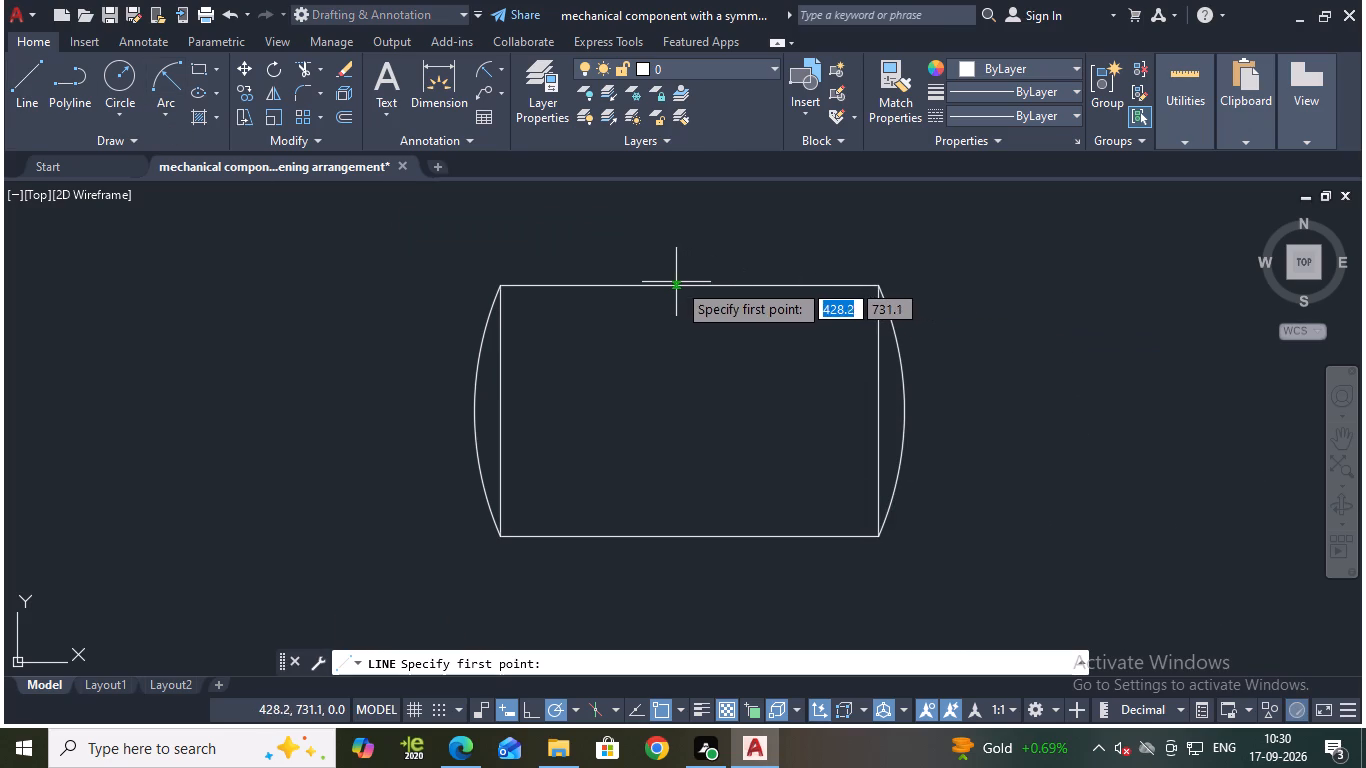
click(689, 282)
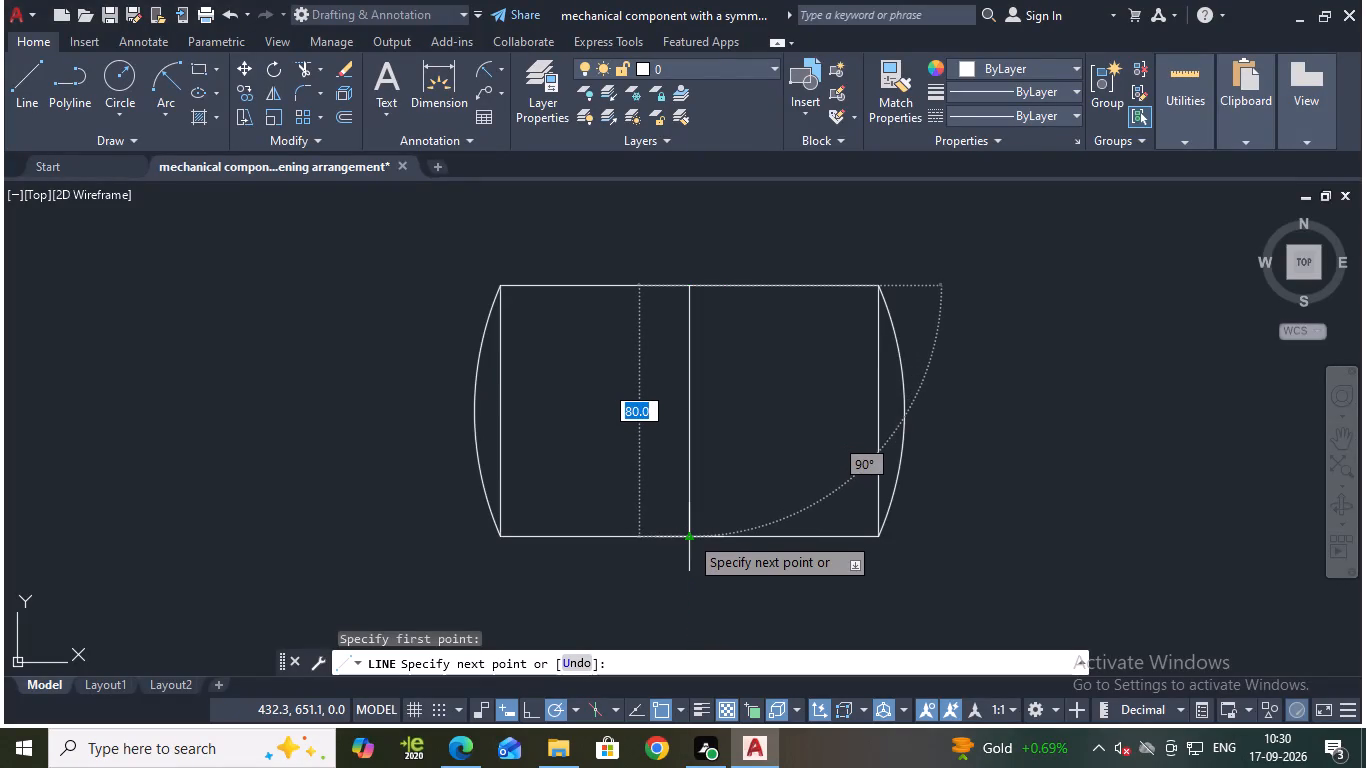
click(688, 536)
key(Escape)
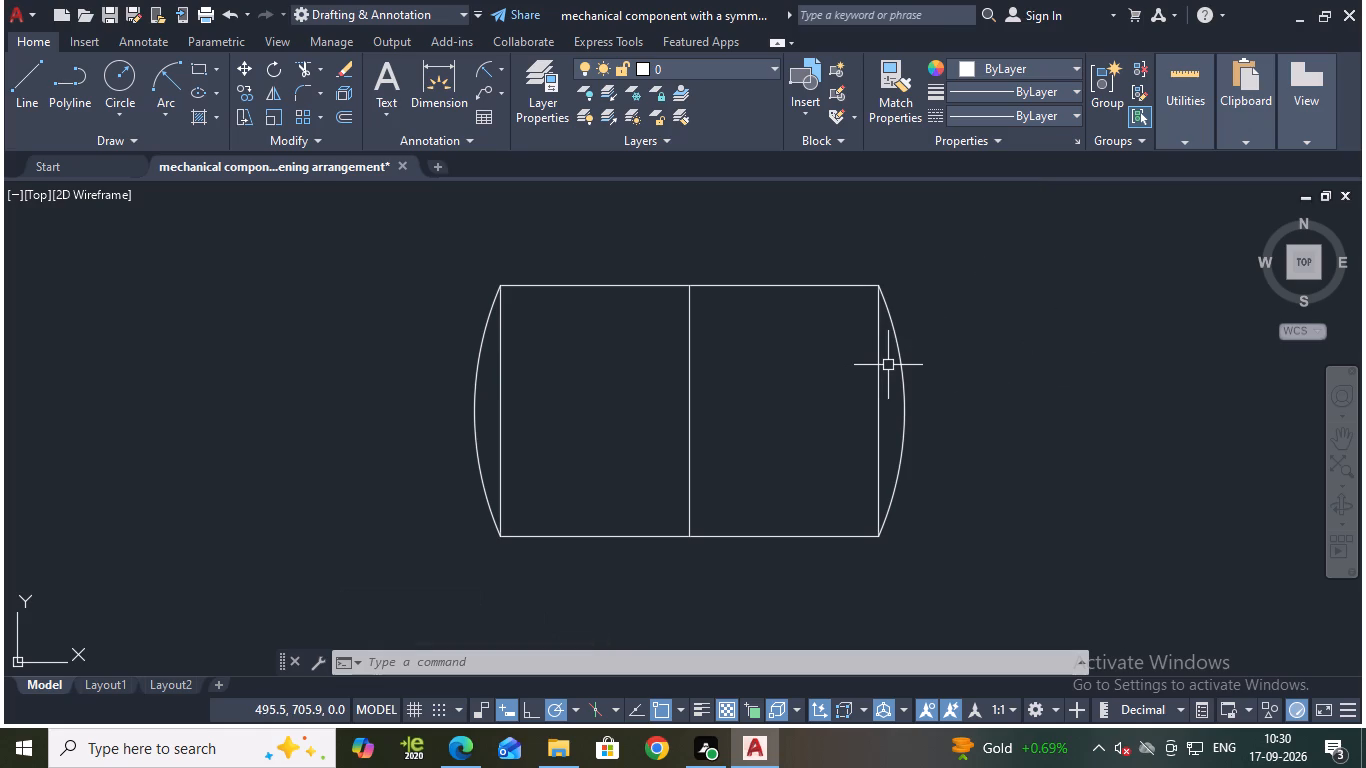
Draw a horizontal line from the midpoint of the rectangle's left edge to the midpoint of its right edge.
middle_drag(756, 386, 799, 405)
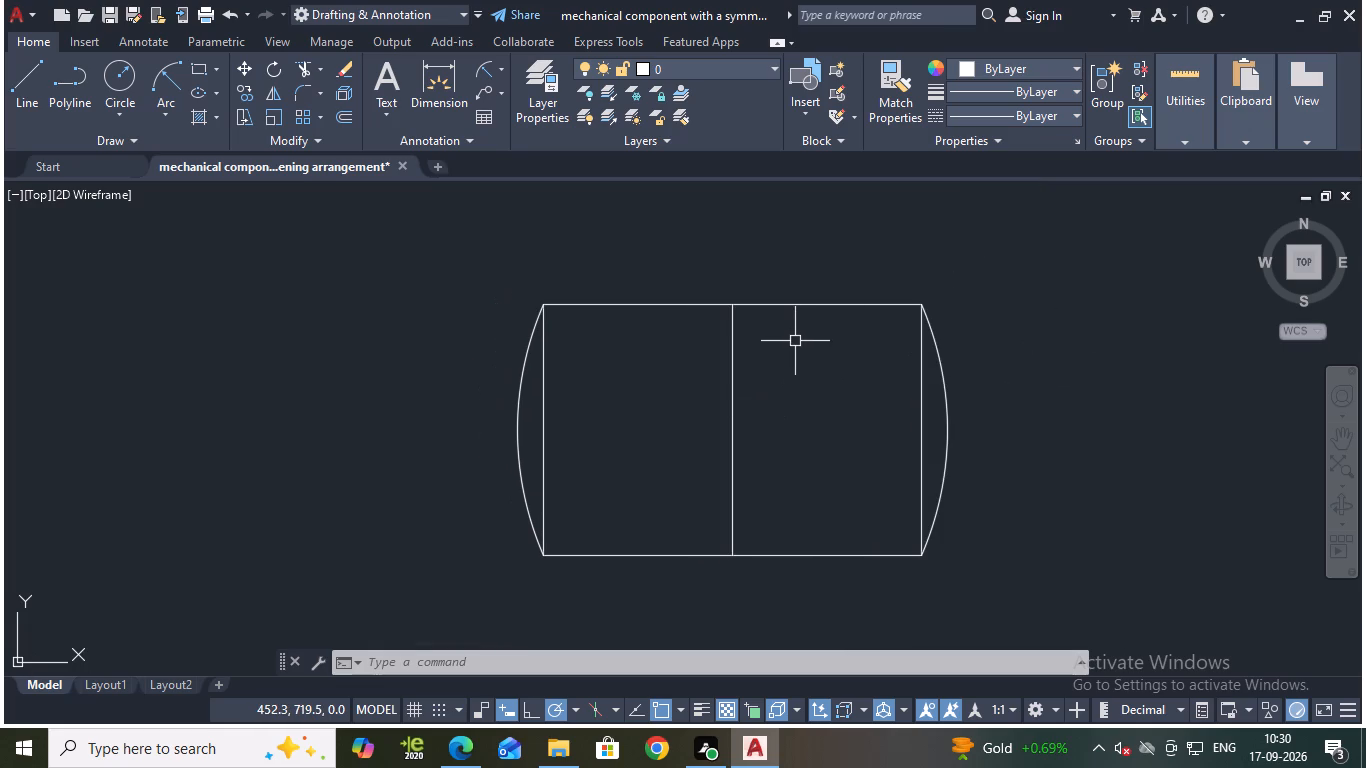
middle_drag(807, 406, 810, 360)
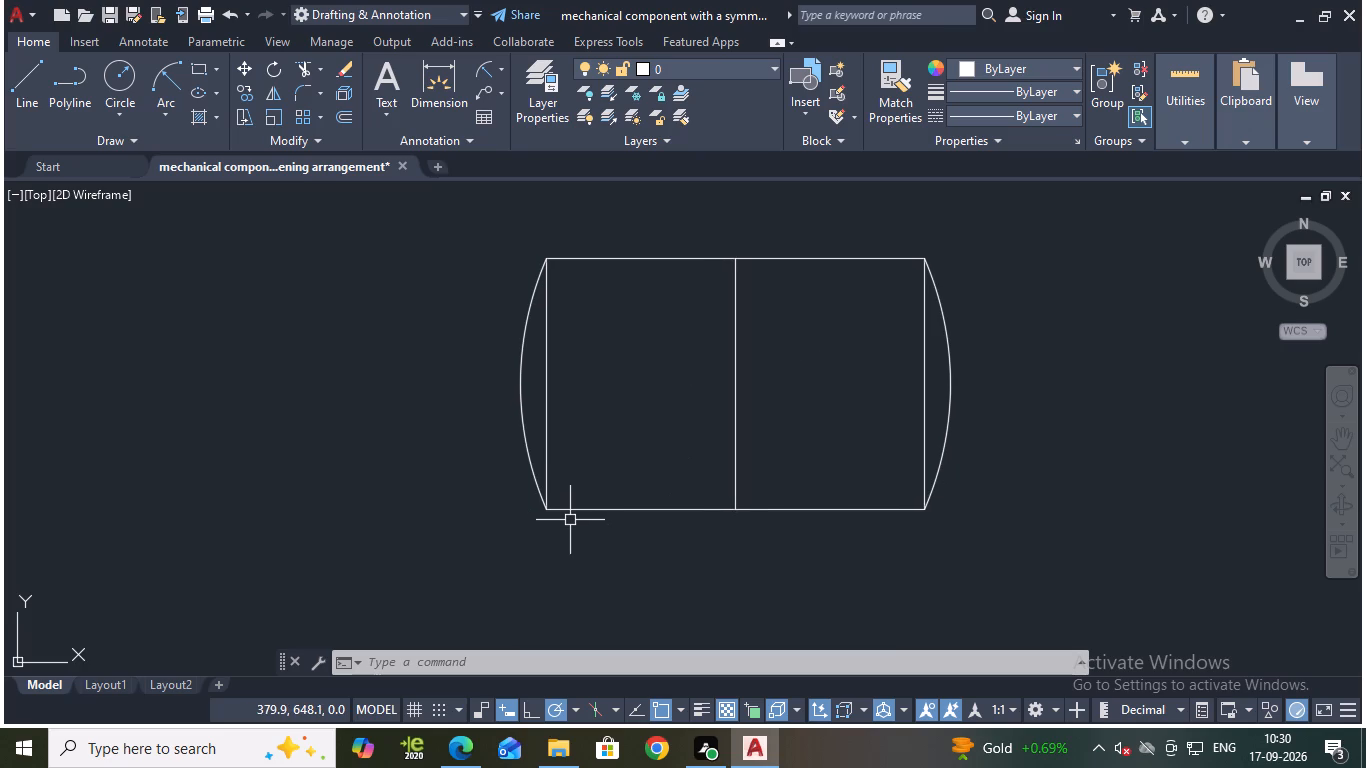
click(32, 77)
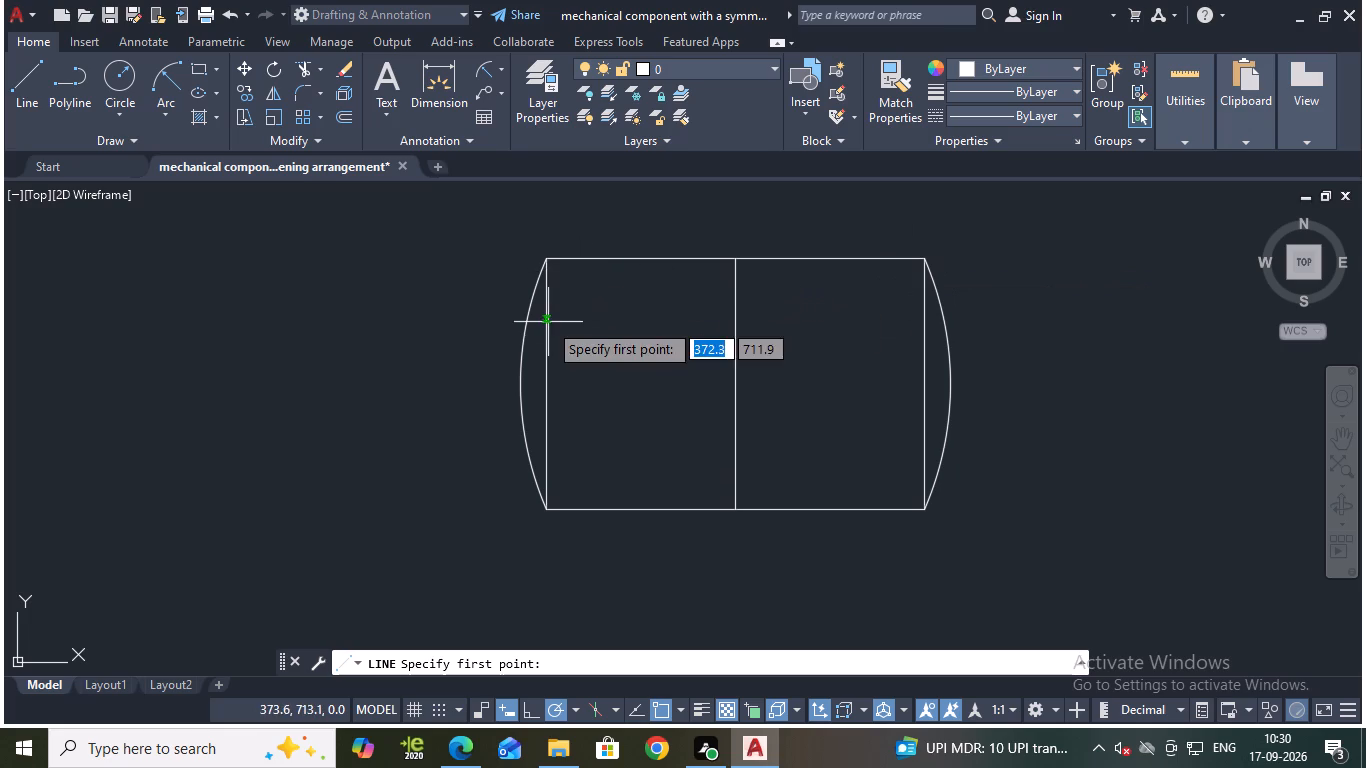
click(544, 382)
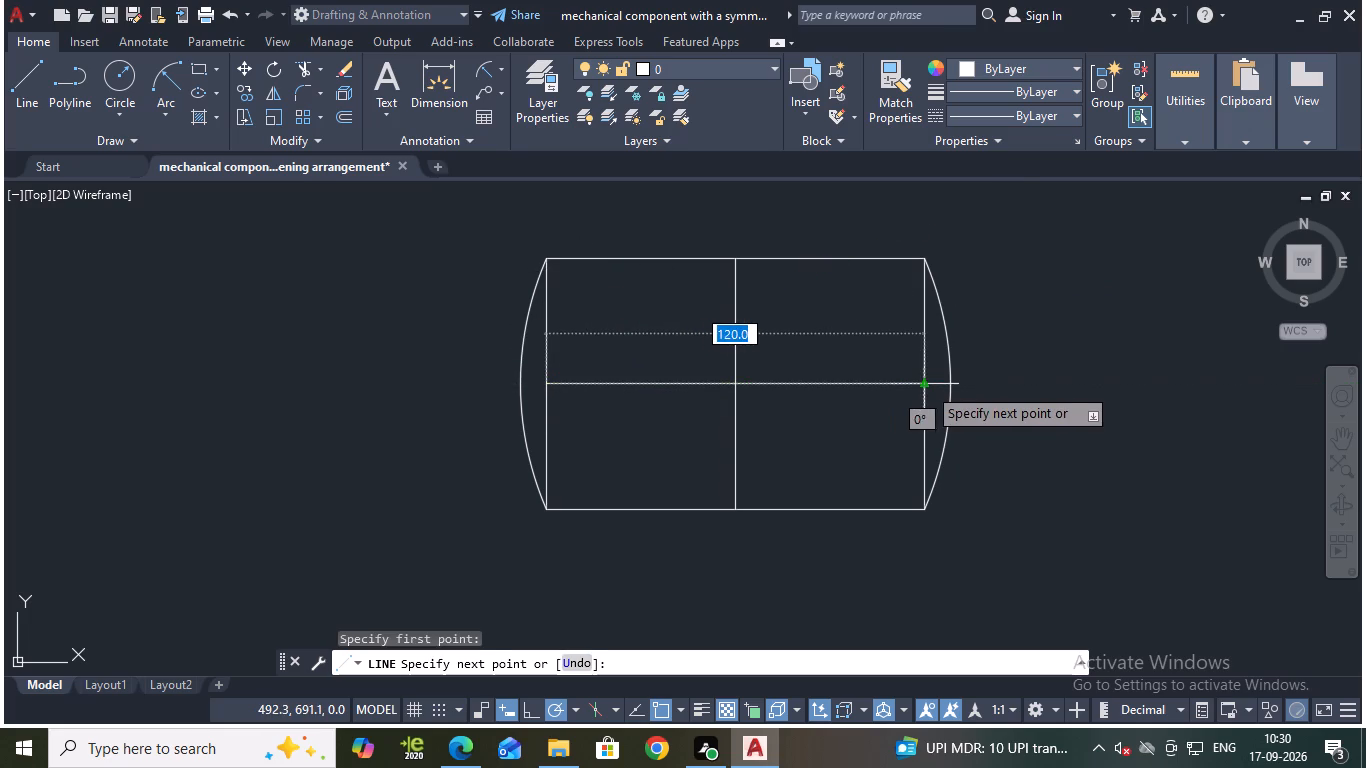
click(924, 387)
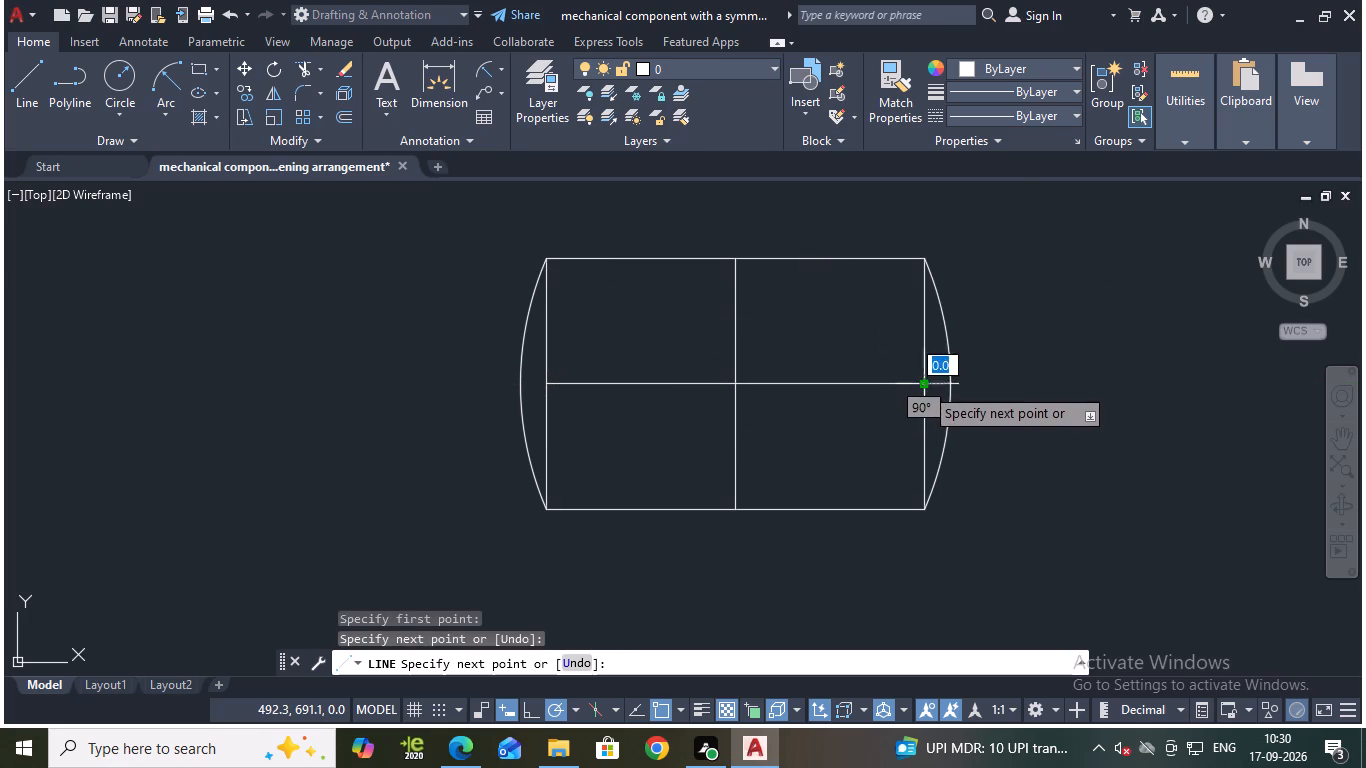
key(Escape)
middle_drag(1071, 328, 1134, 330)
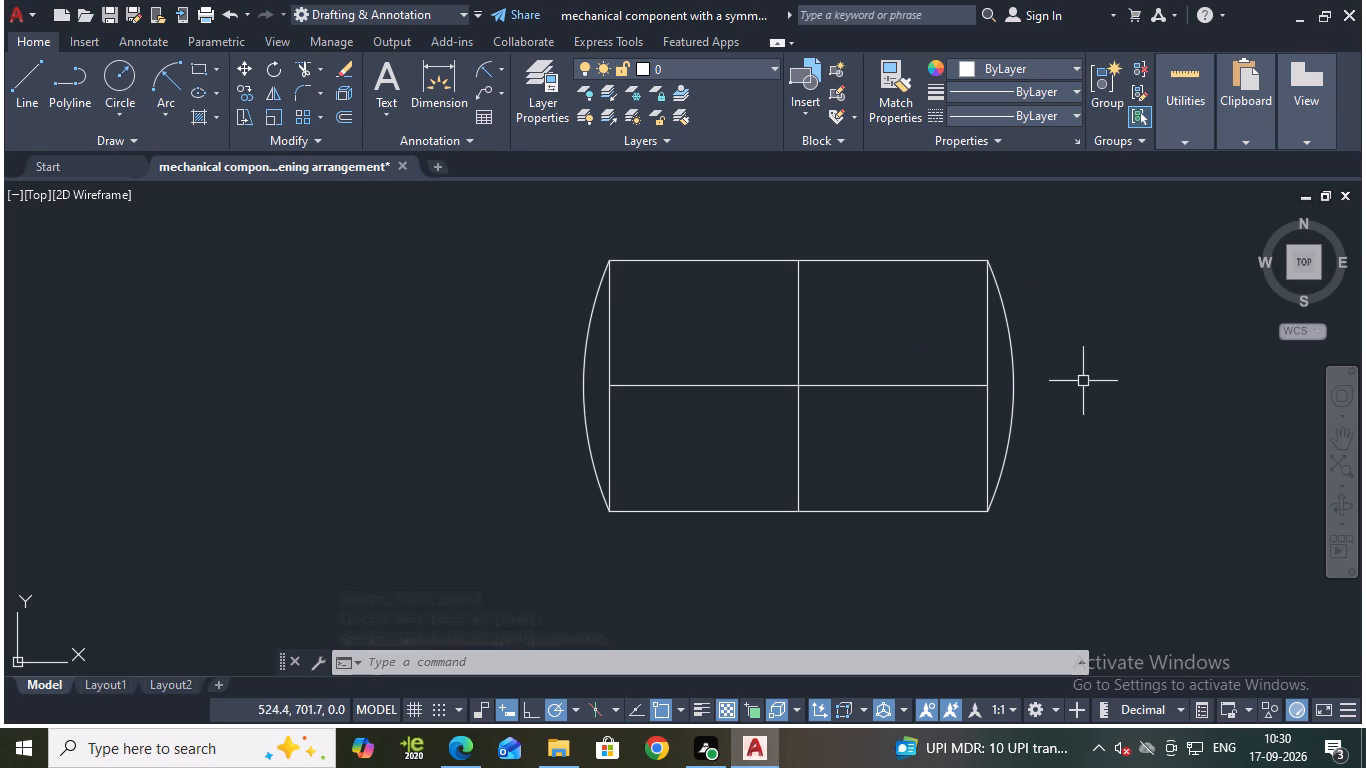
key(Escape)
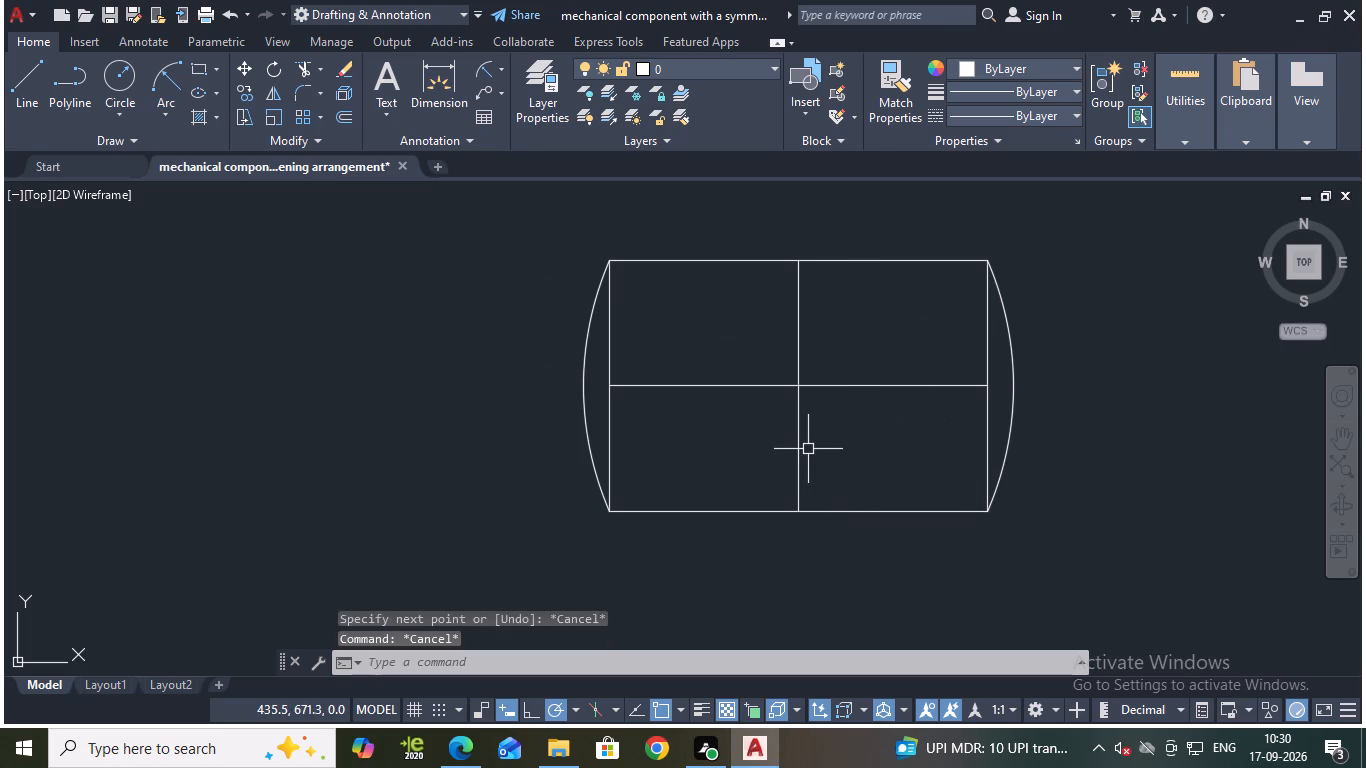
Offset the vertical centerline 57 mm to the left and 57 mm to the right.
key(o)
key(Return)
key(Return)
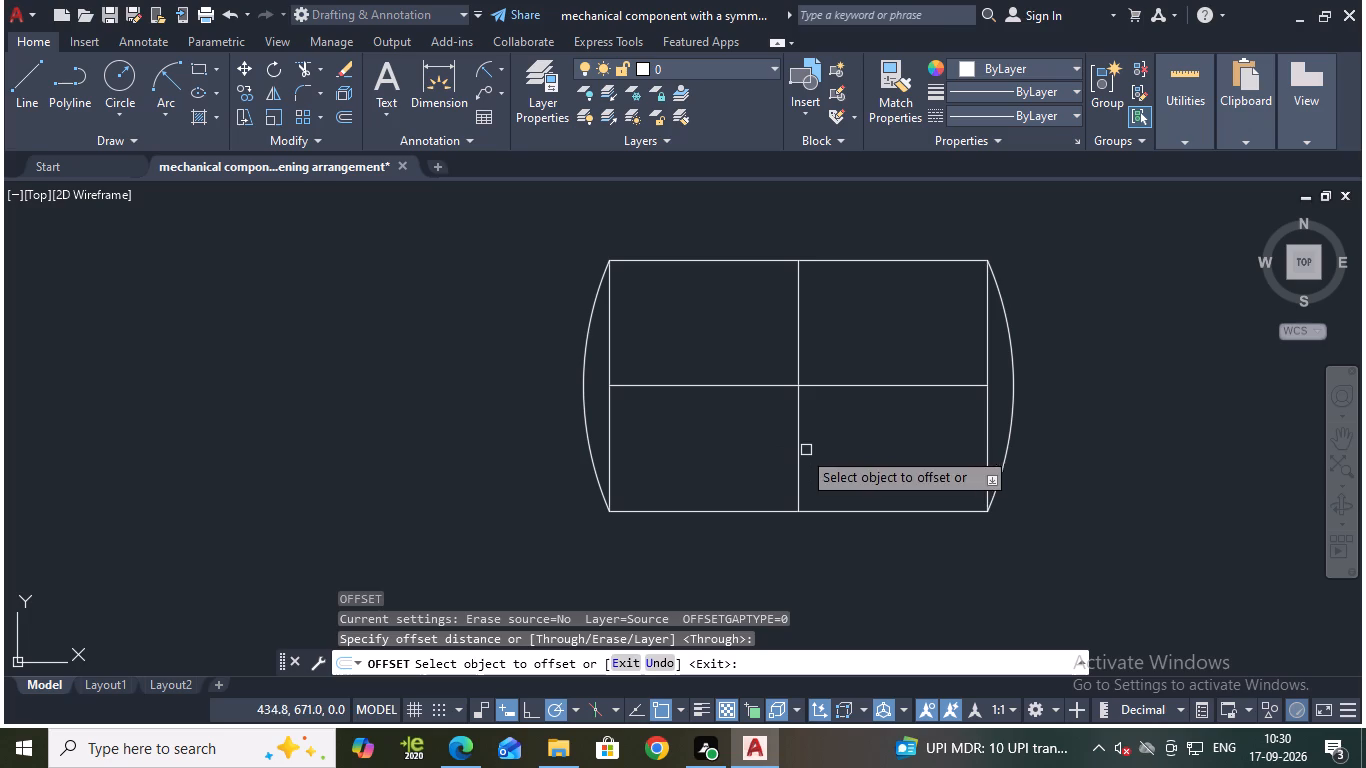
click(794, 466)
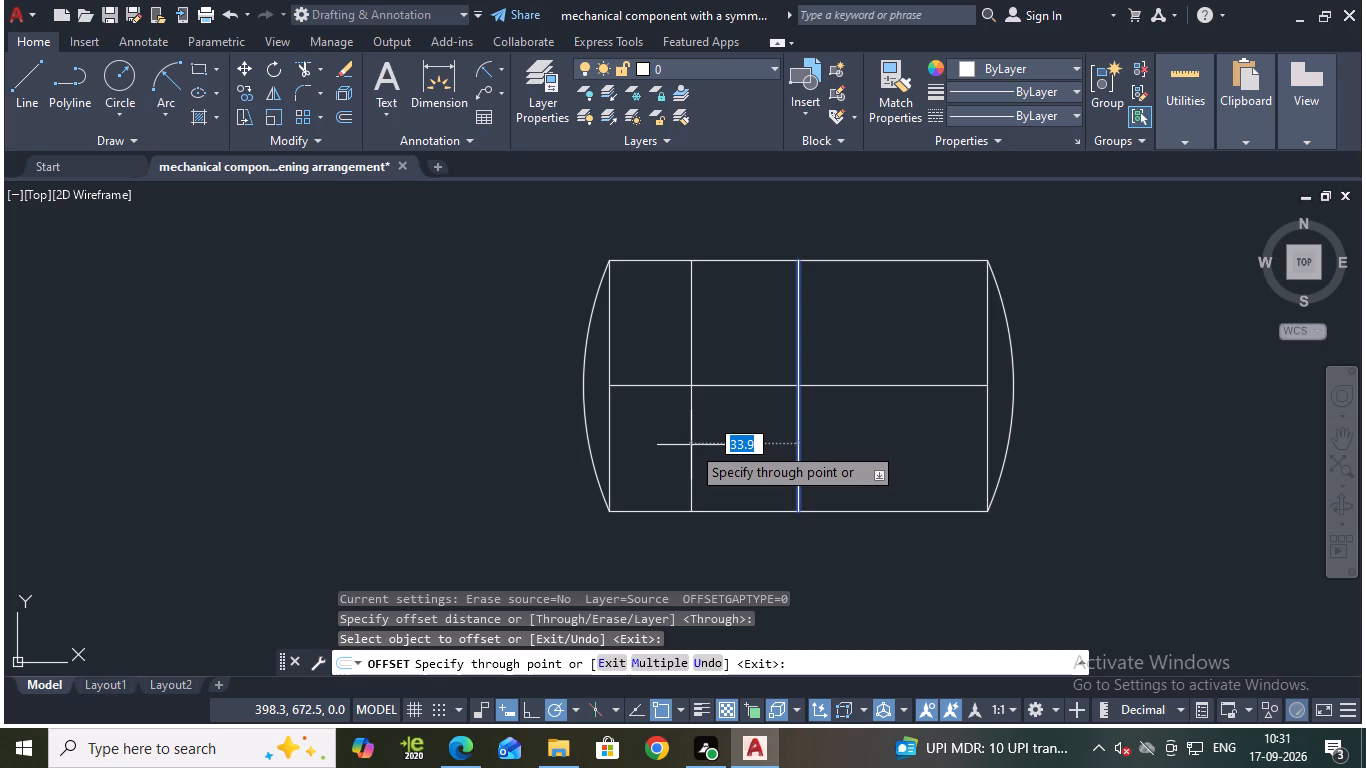
text(57)
key(Return)
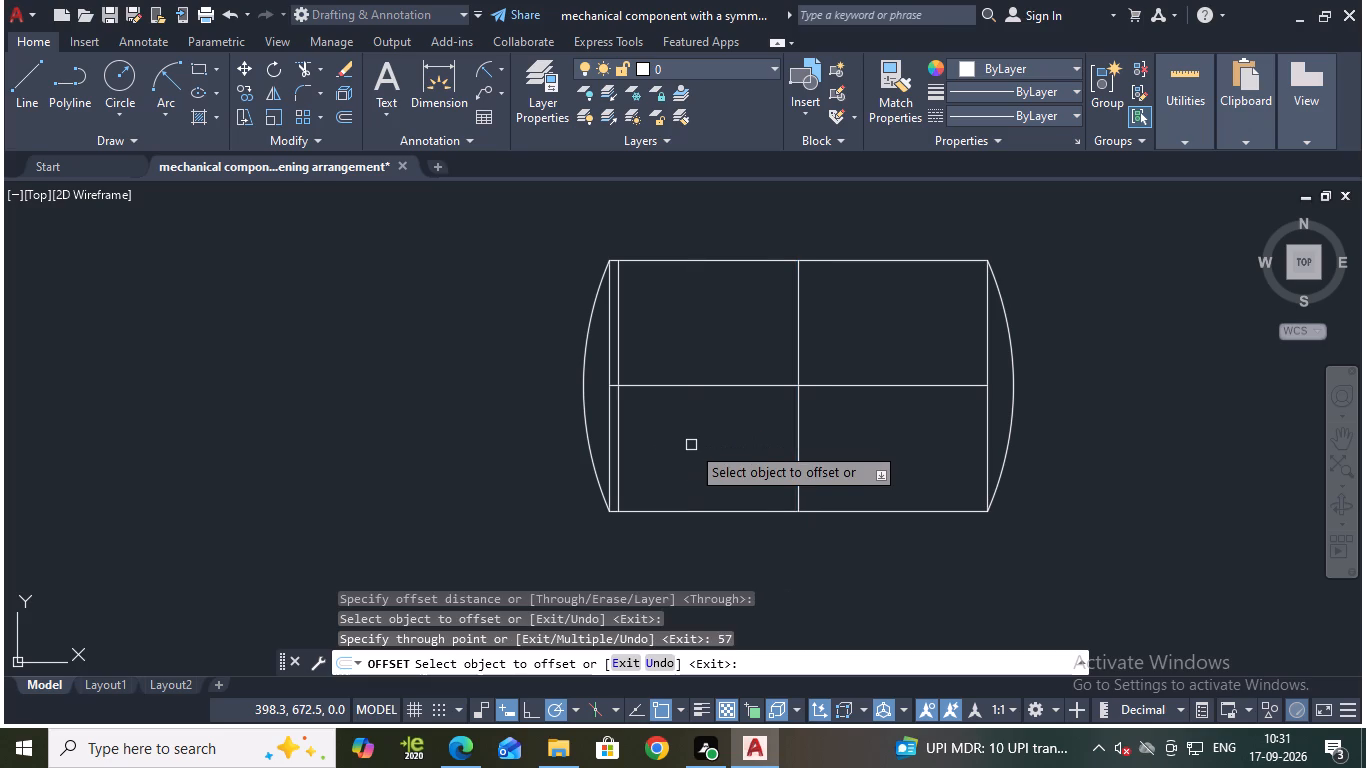
click(801, 461)
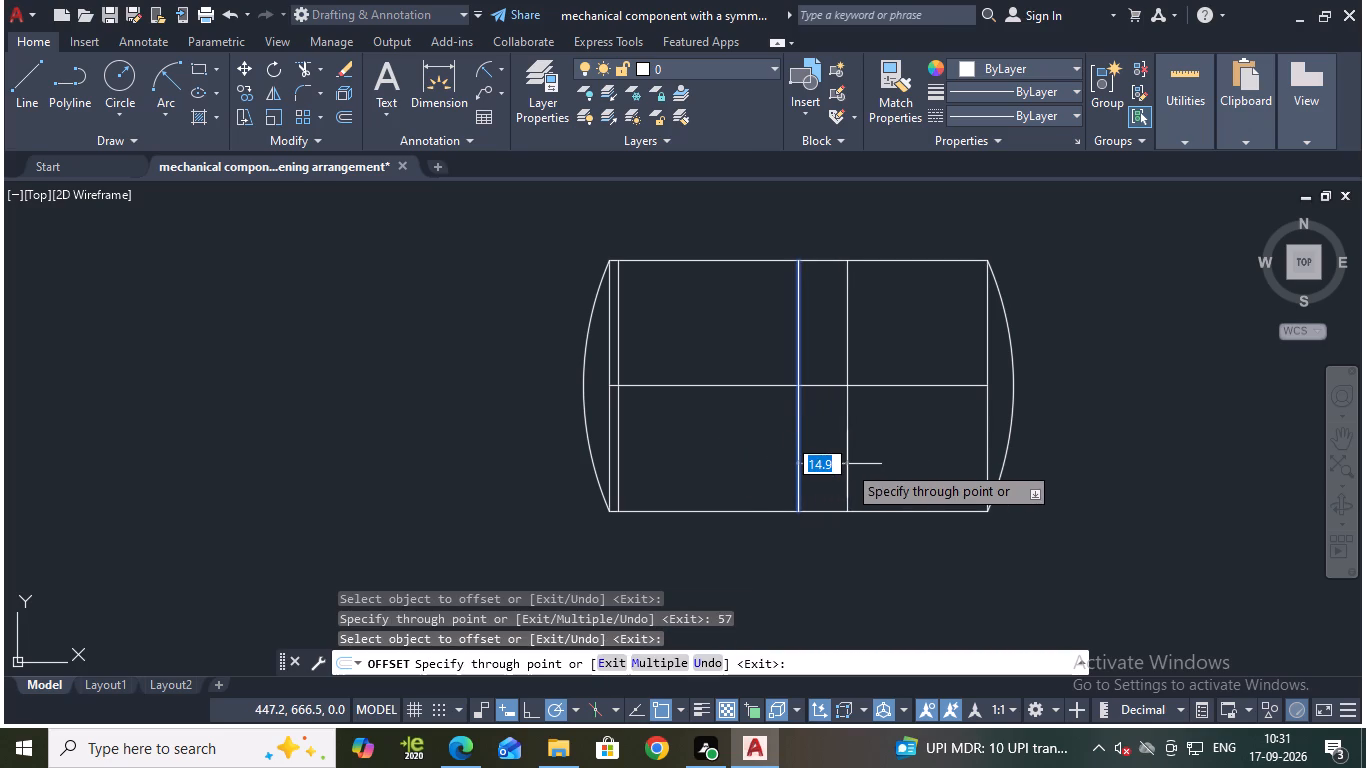
text(57)
key(Return)
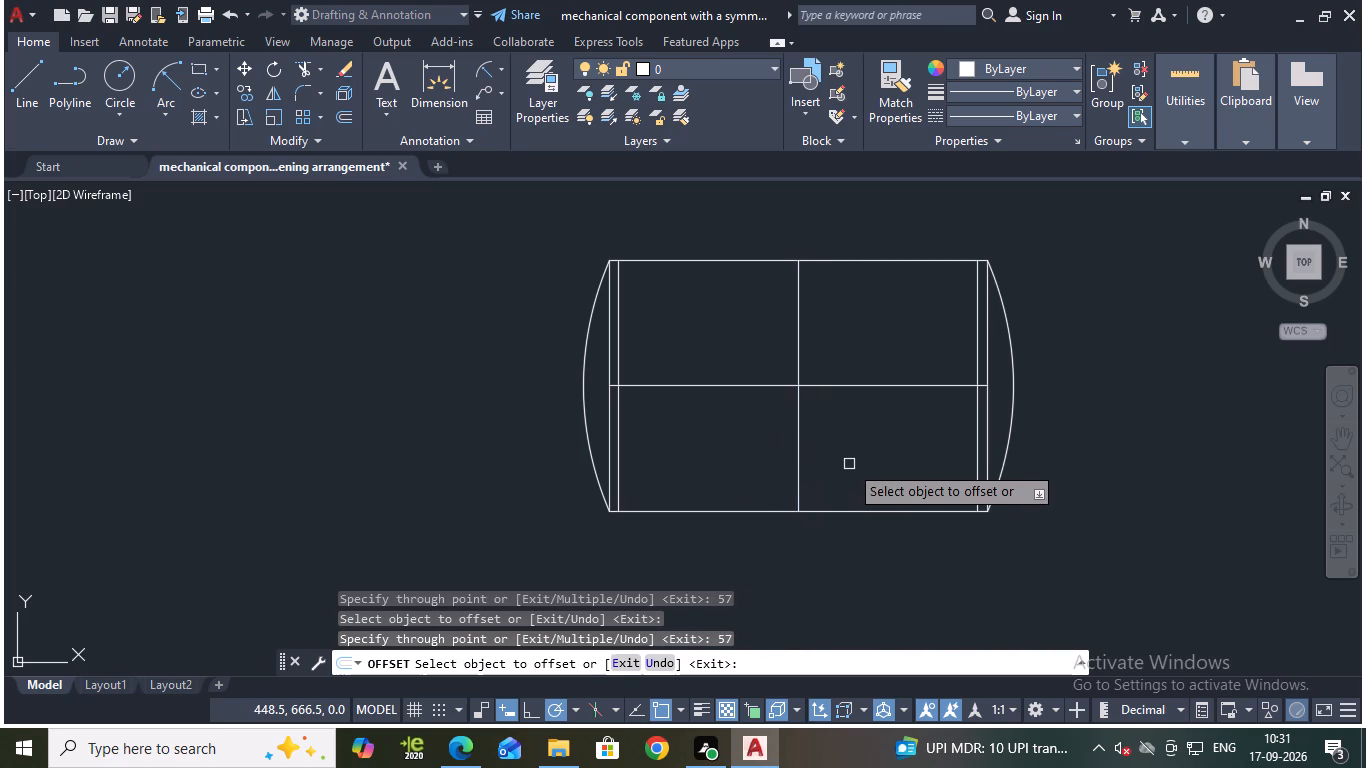
Offset the vertical centerline 29 mm to each side, left and right.
middle_drag(882, 454, 852, 413)
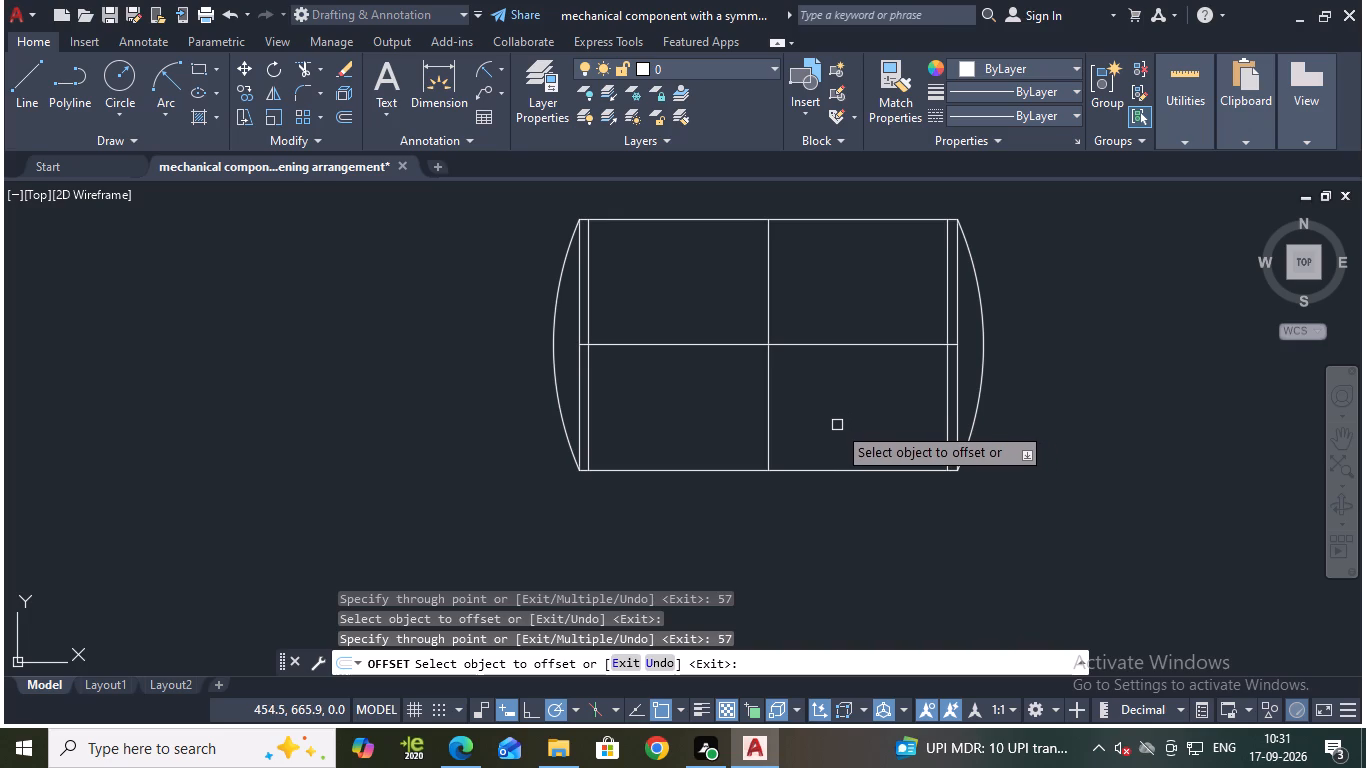
click(764, 433)
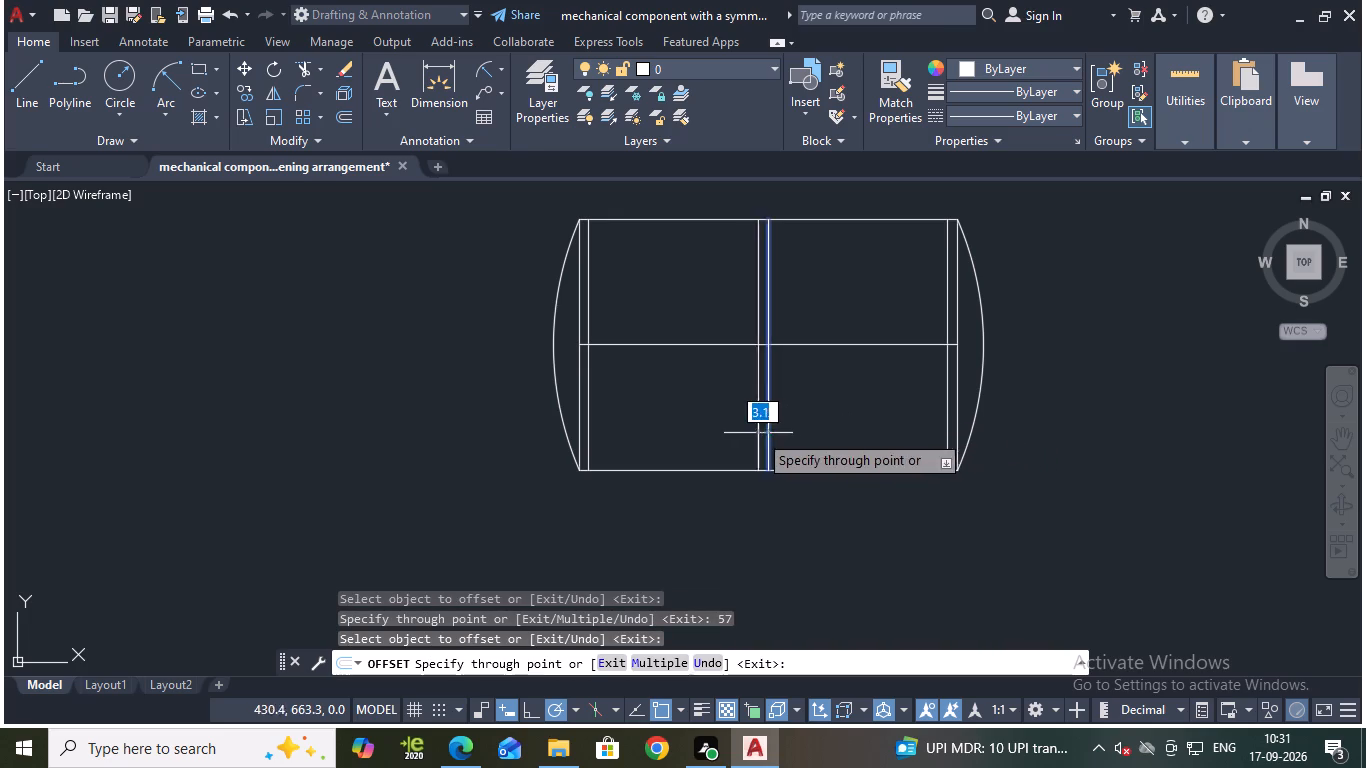
text(29)
key(Return)
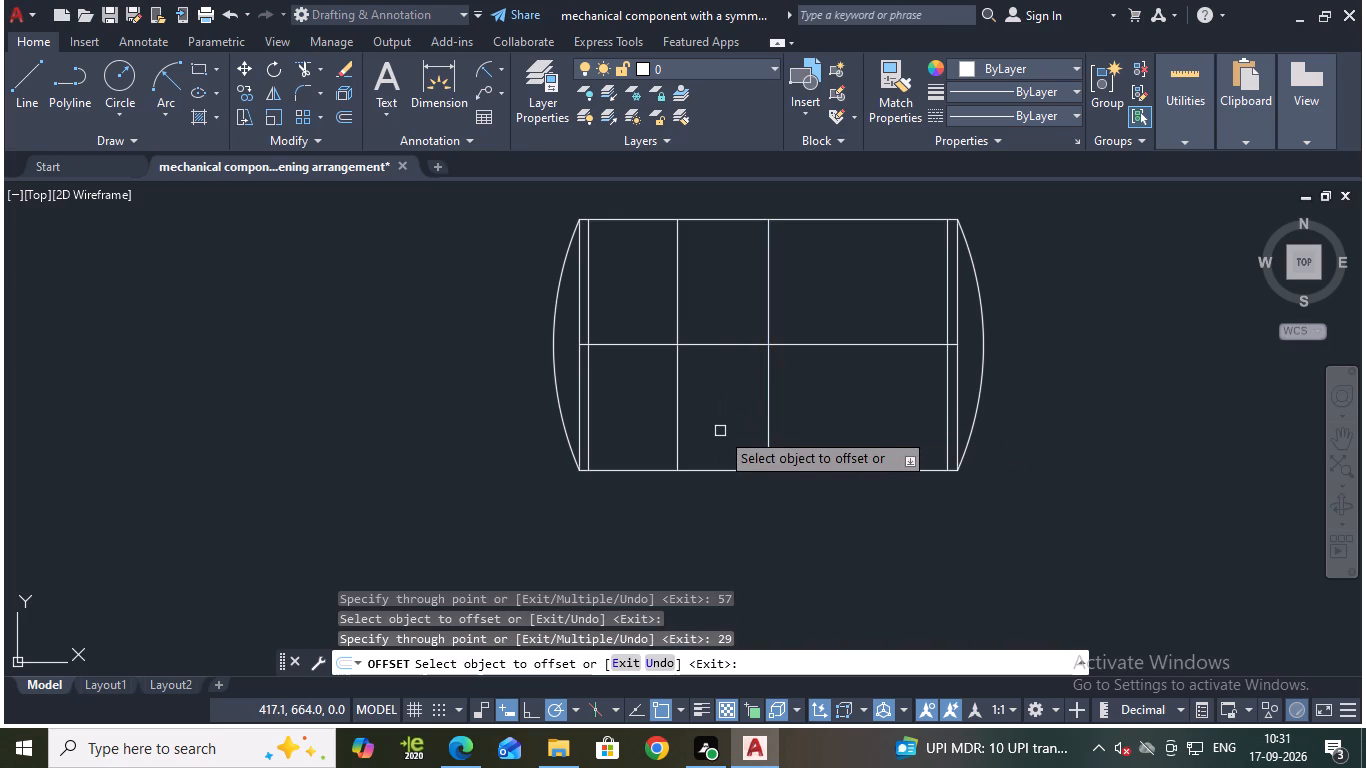
click(766, 432)
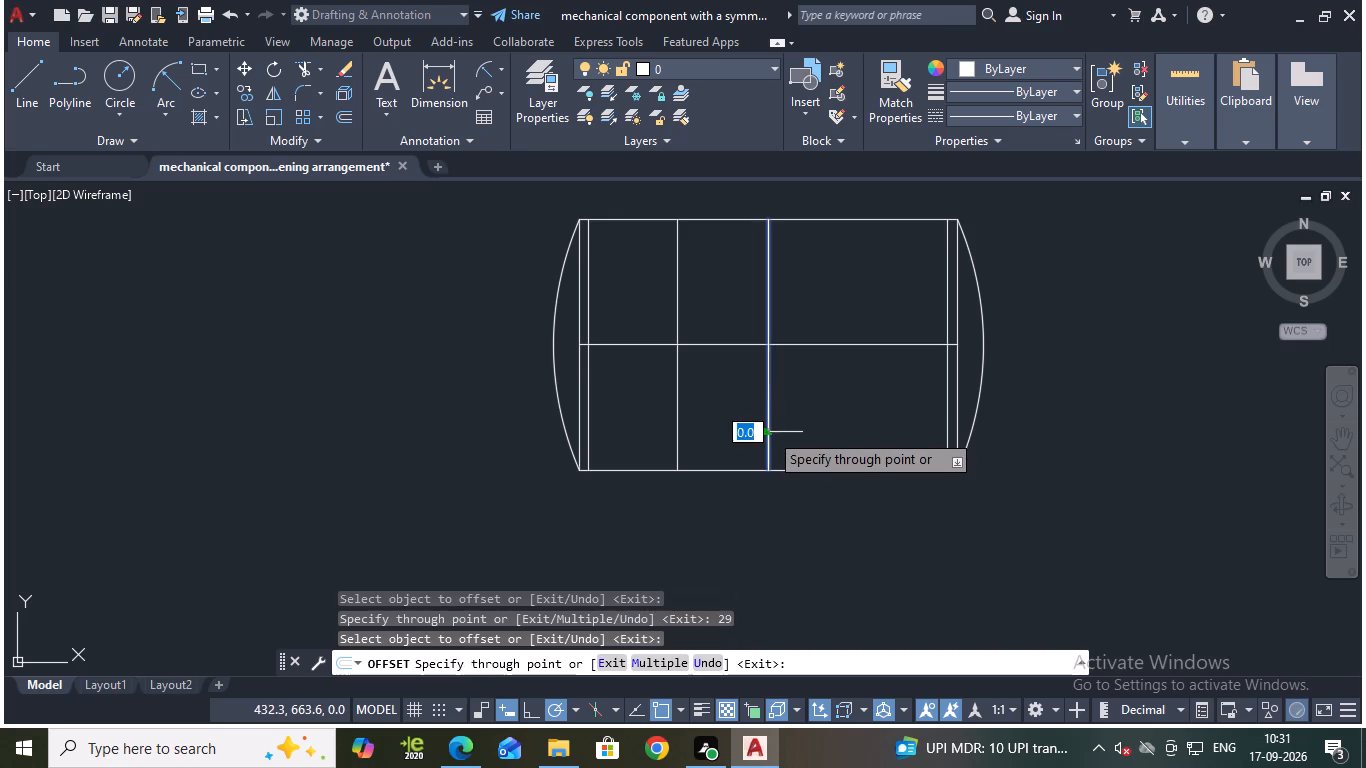
text(29)
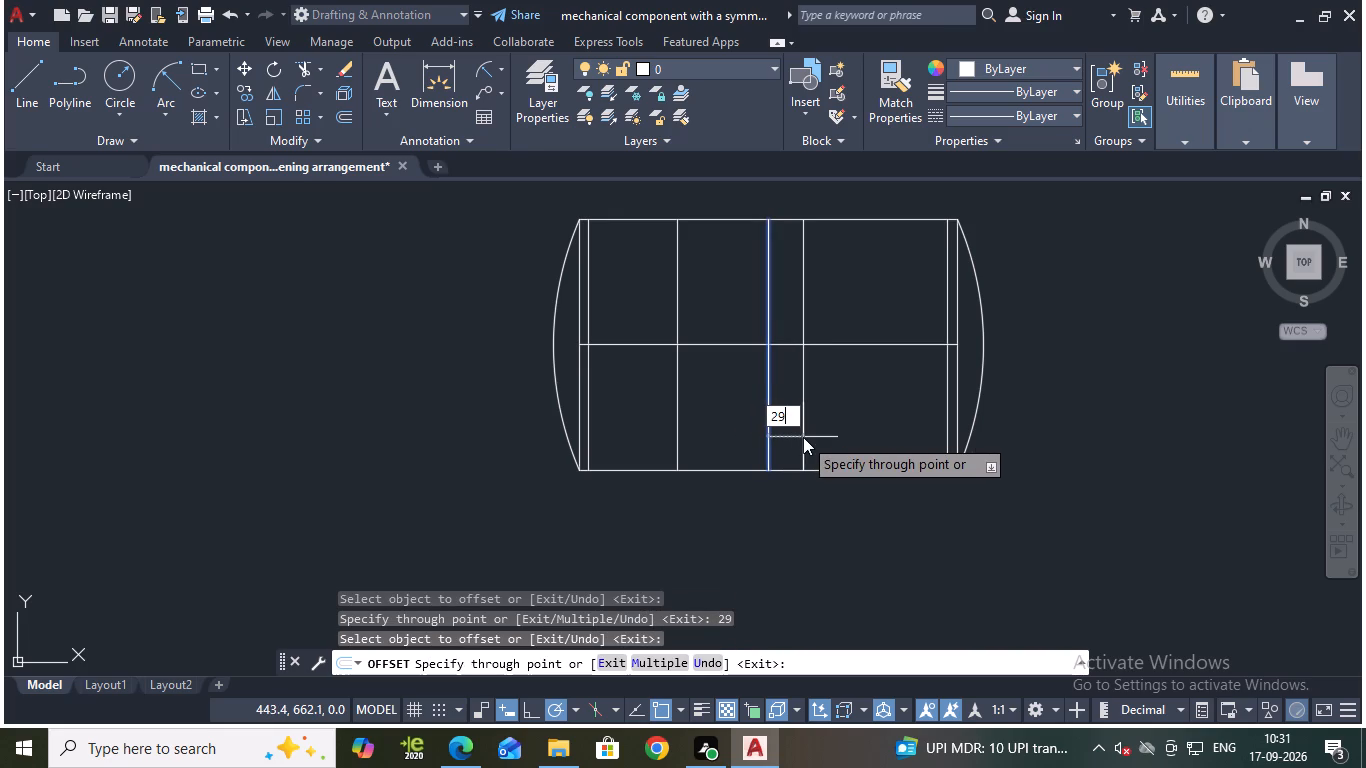
key(Return)
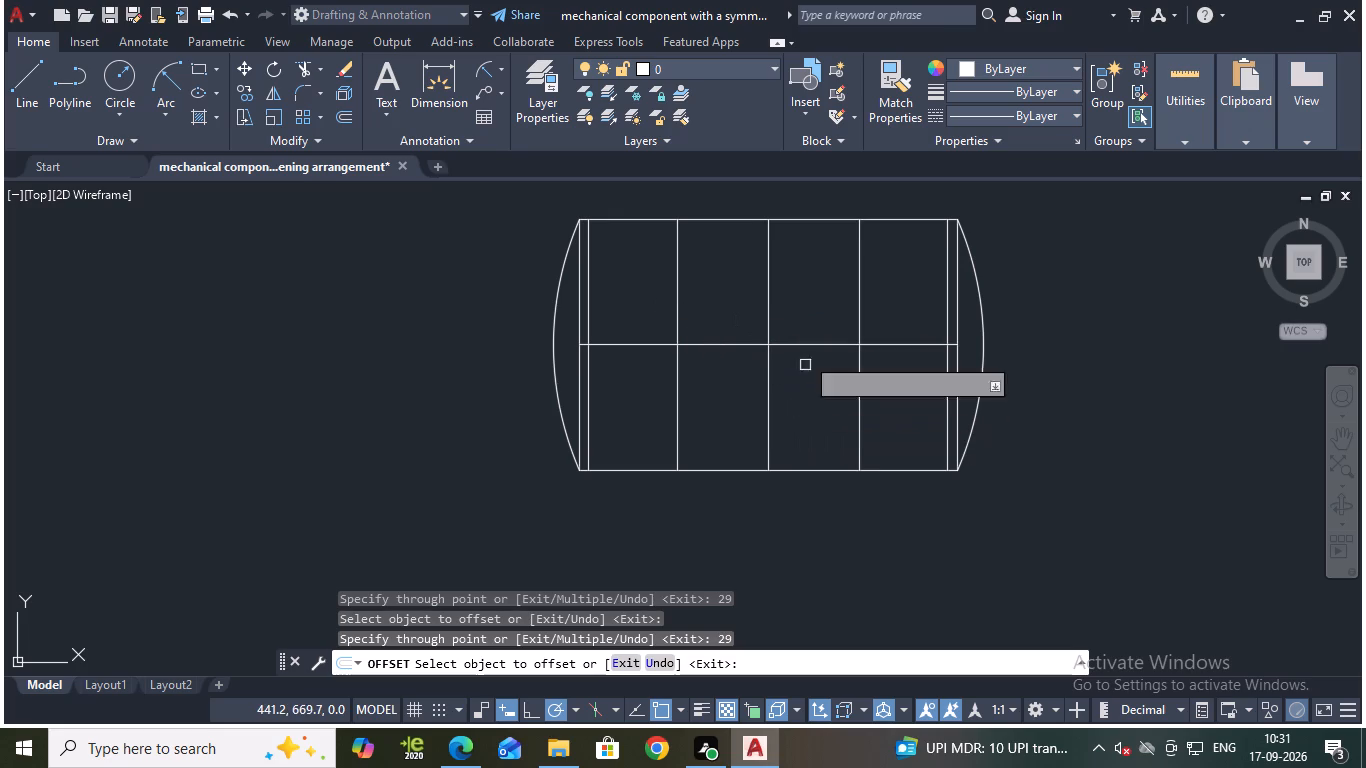
key(Escape)
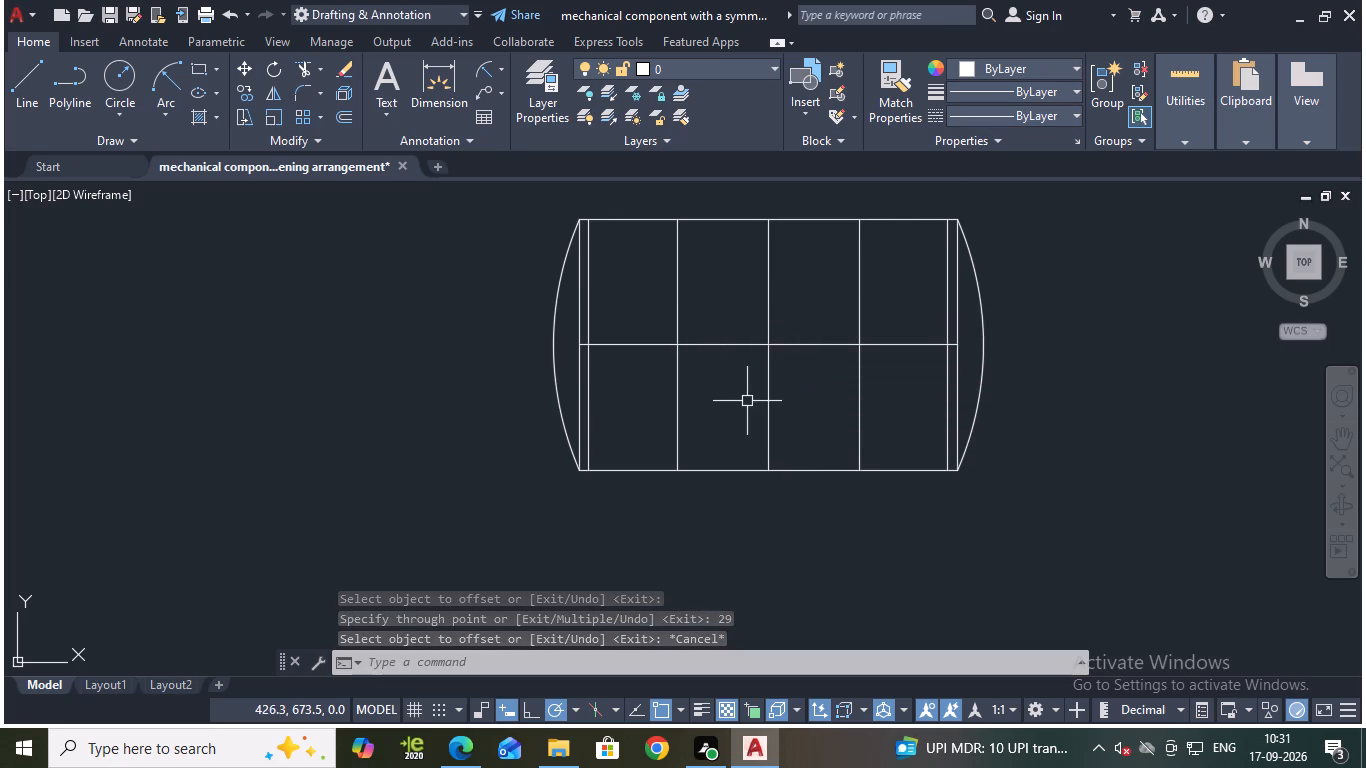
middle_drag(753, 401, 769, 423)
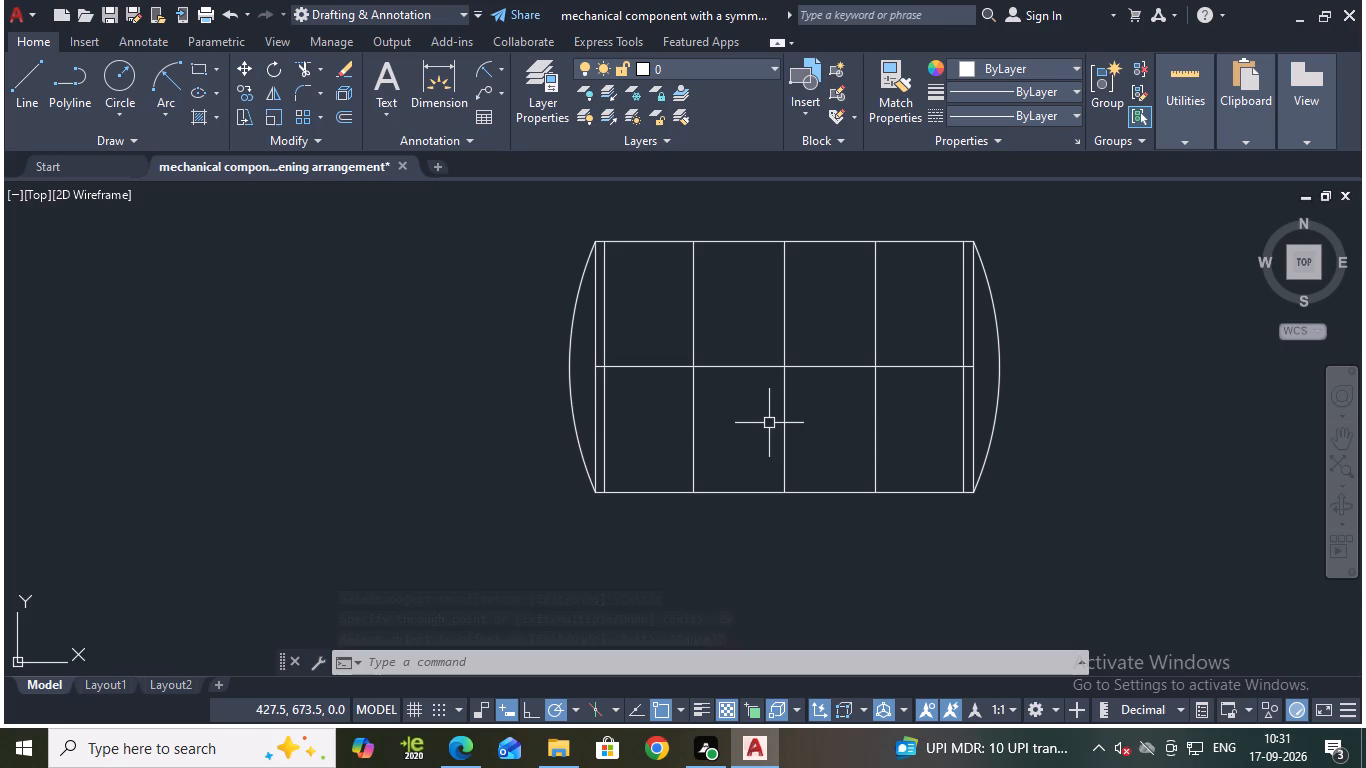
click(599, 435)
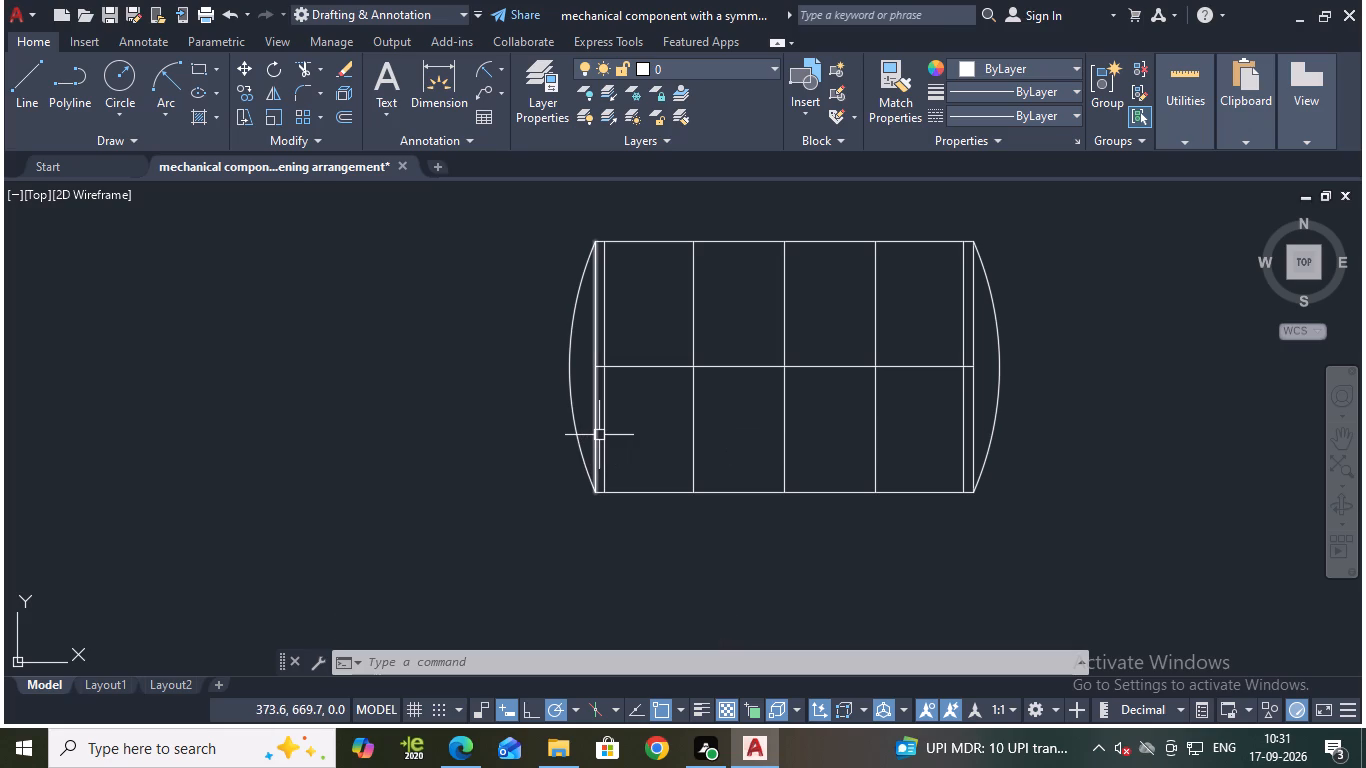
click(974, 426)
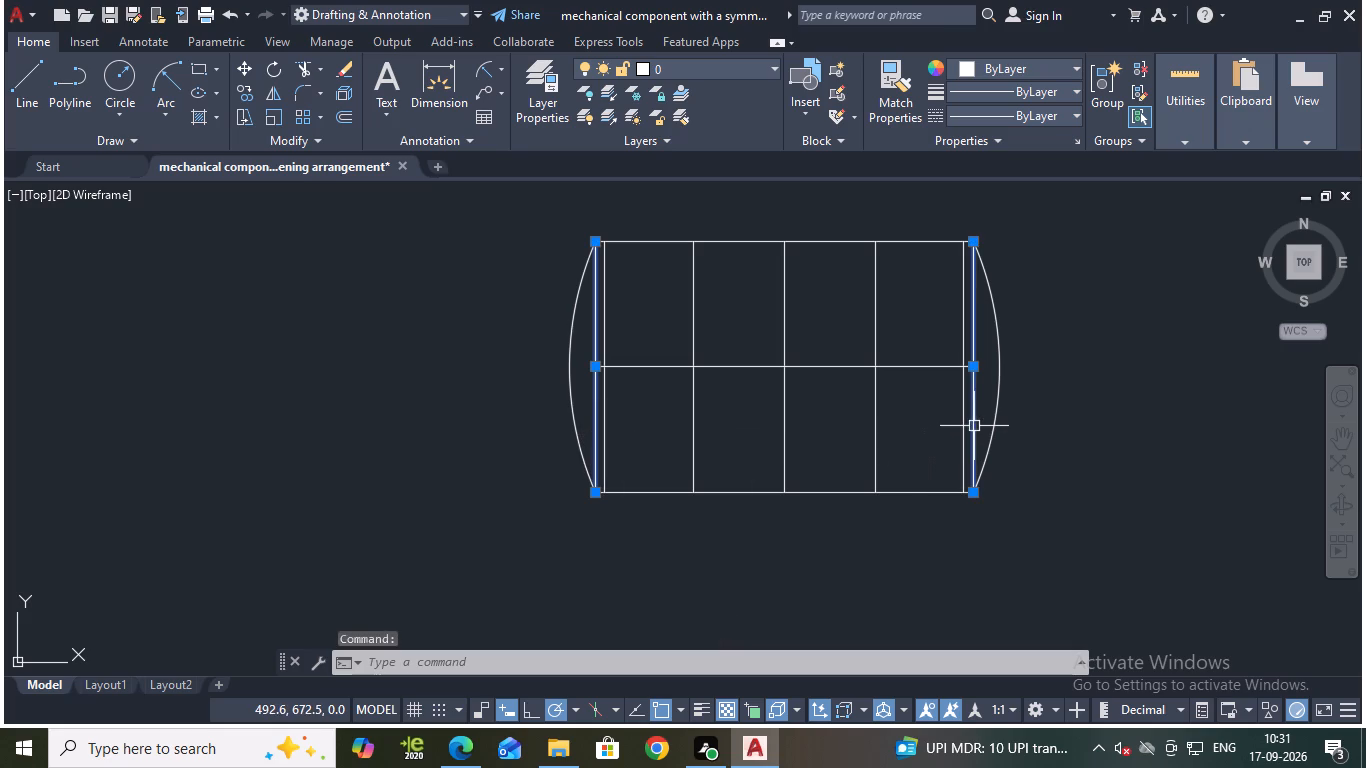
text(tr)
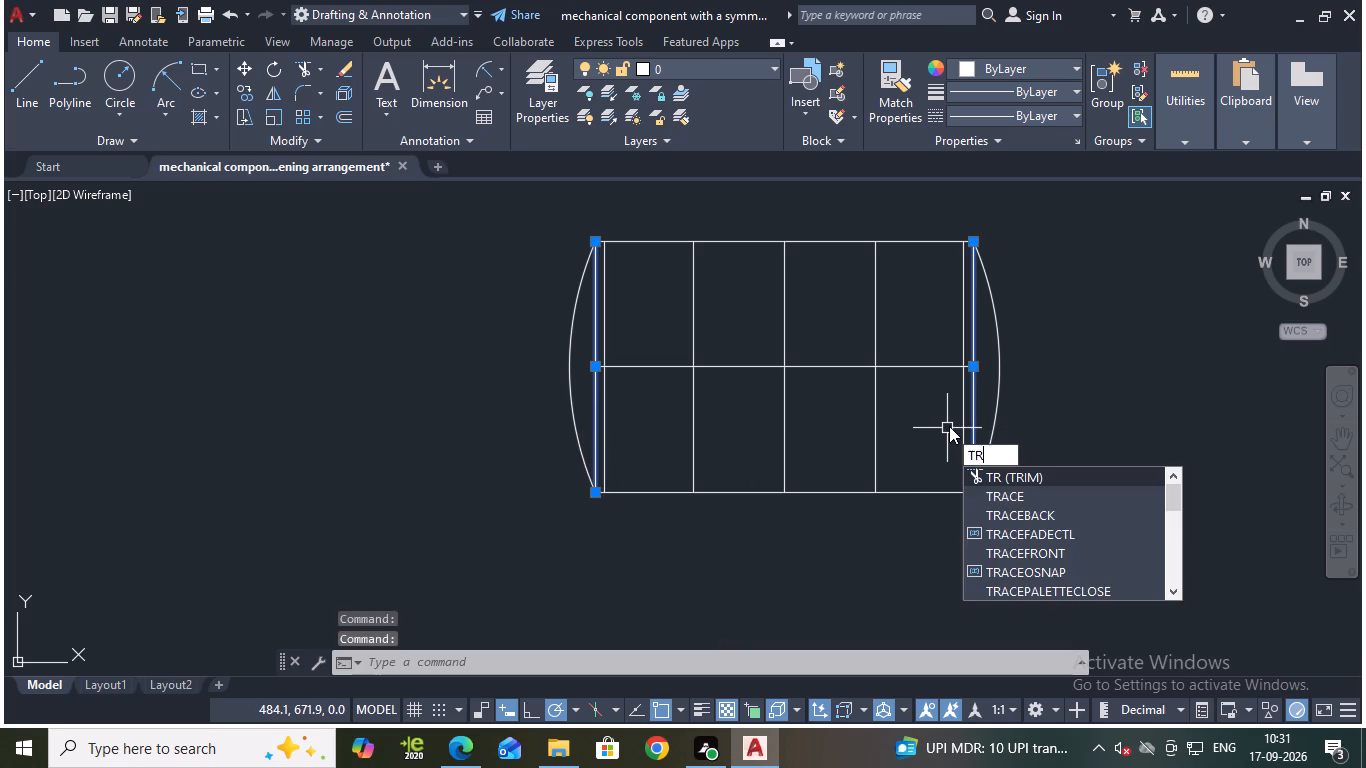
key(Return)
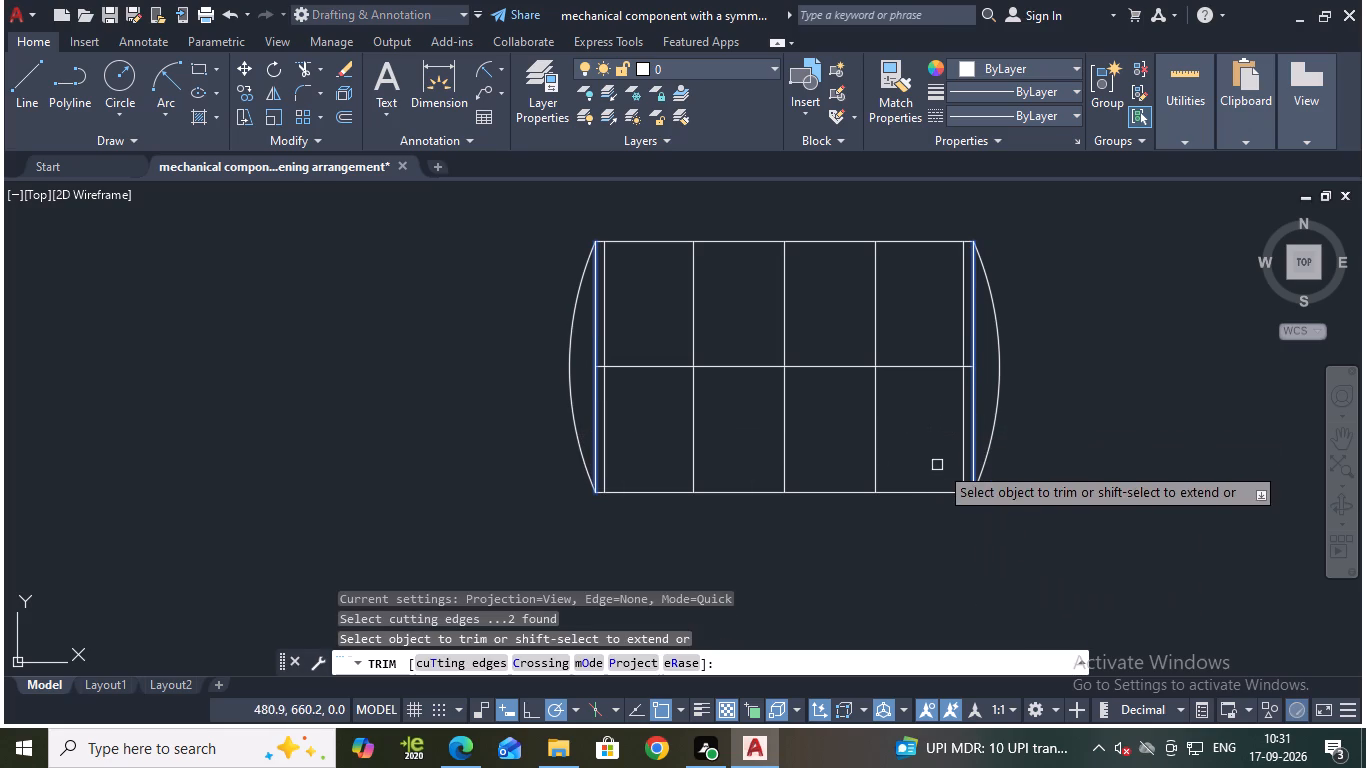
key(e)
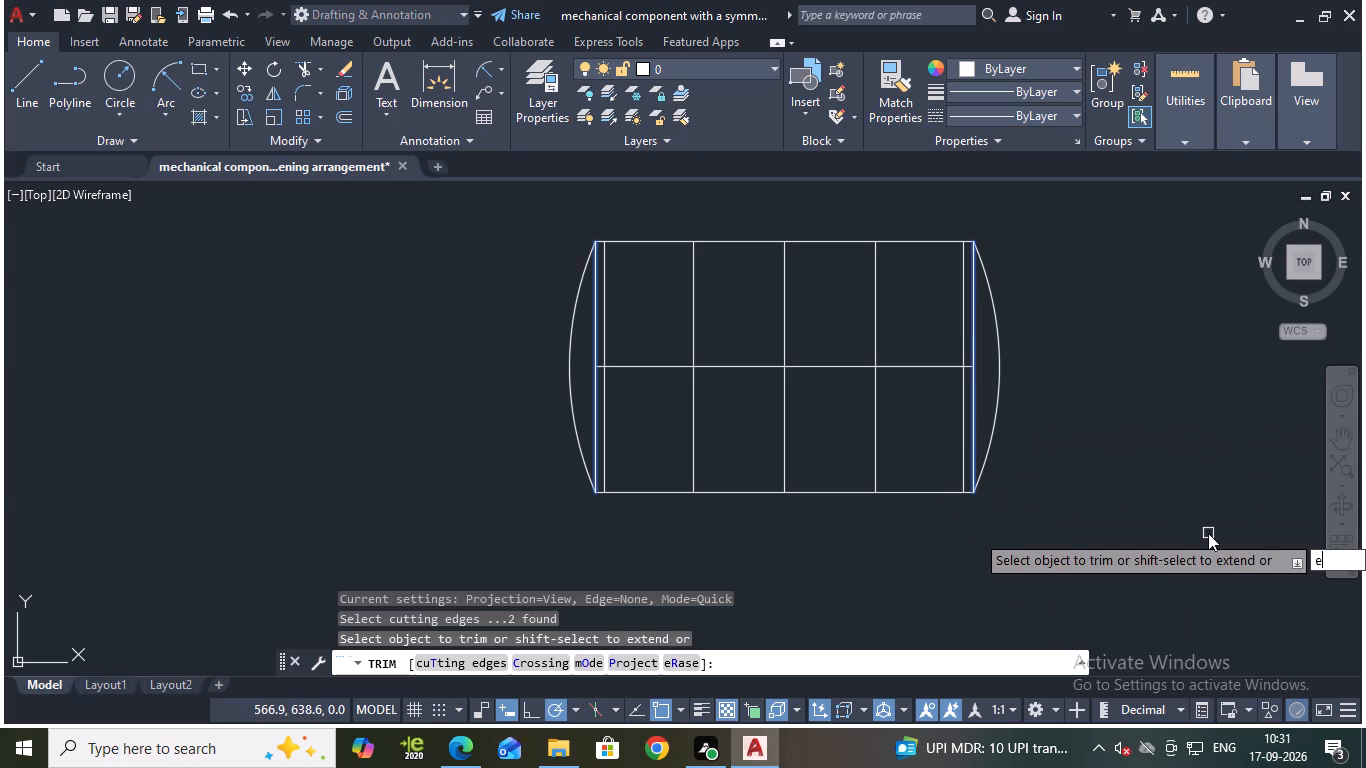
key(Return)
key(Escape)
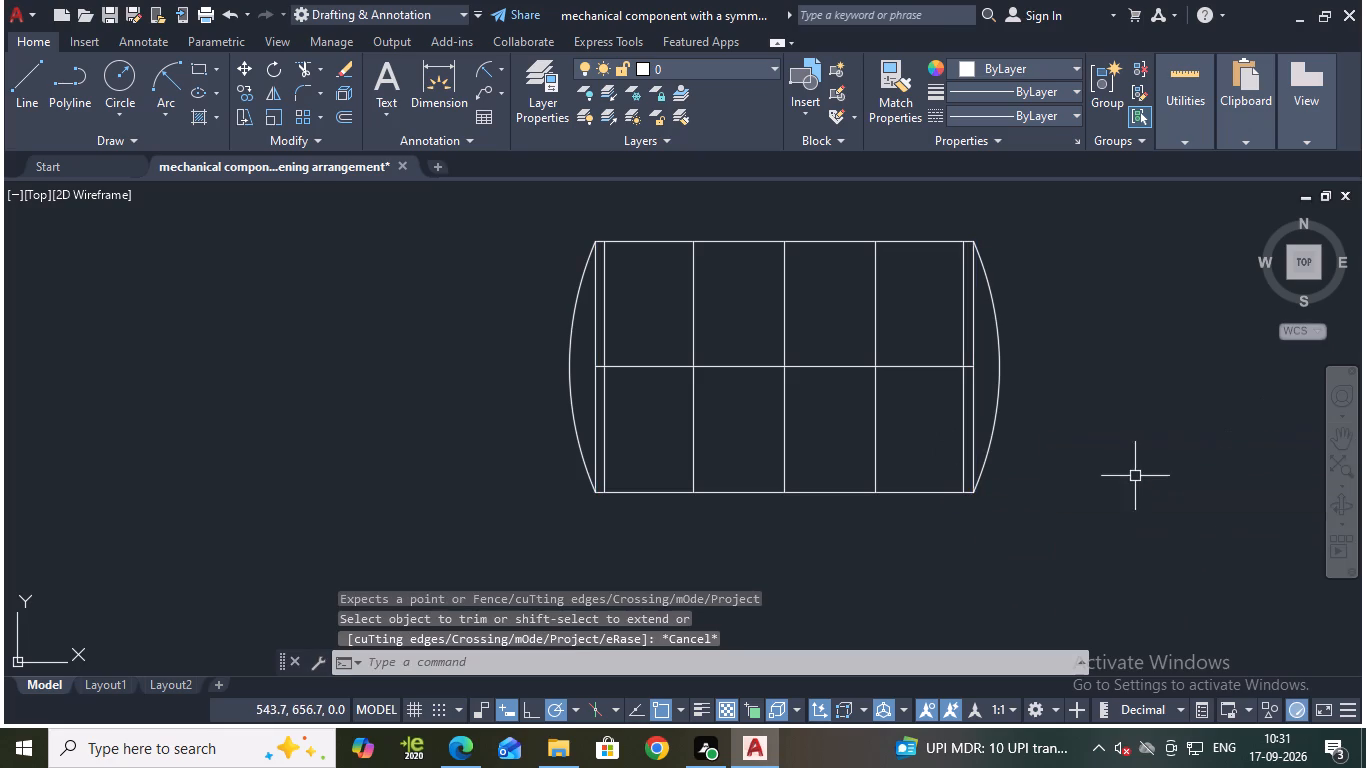
Erase the rectangle's left and right vertical edges, keeping the arcs and the offset lines.
scroll(637, 390, up, 1)
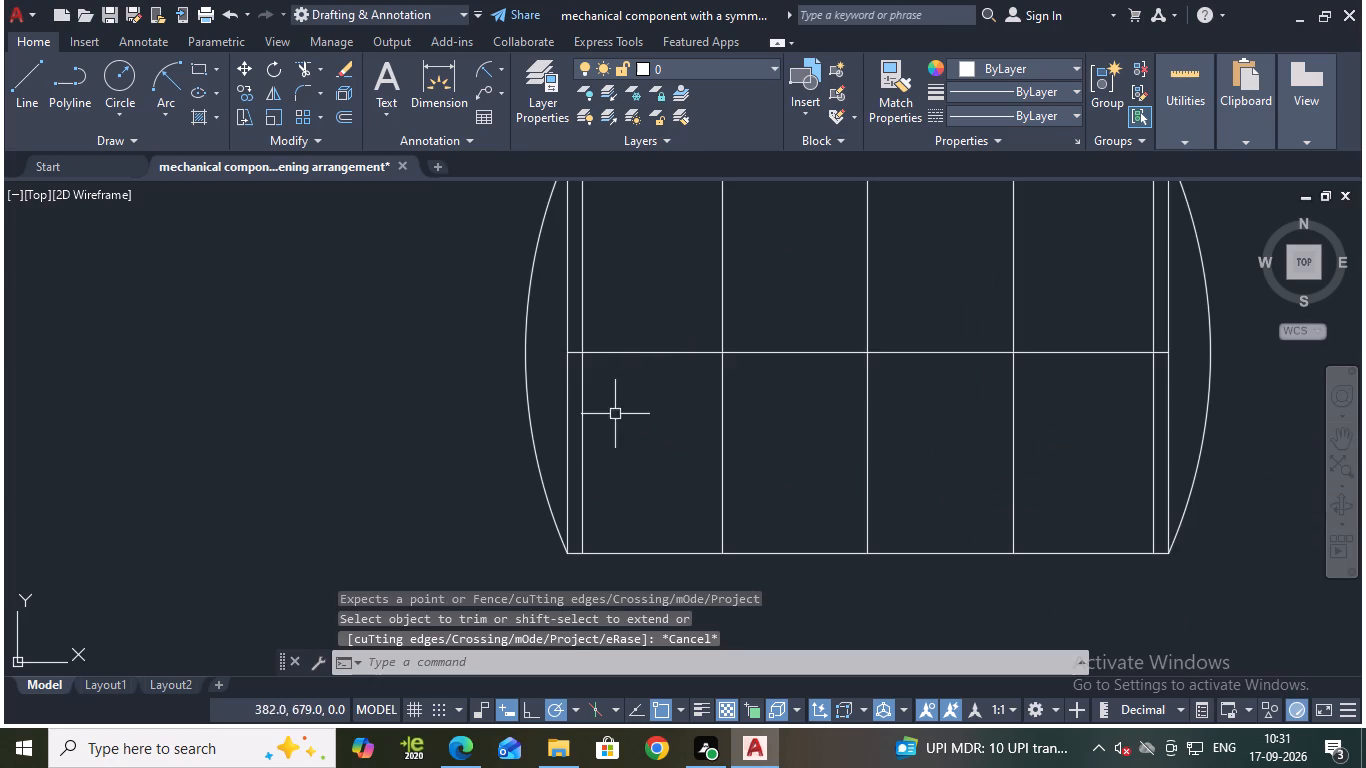
click(571, 432)
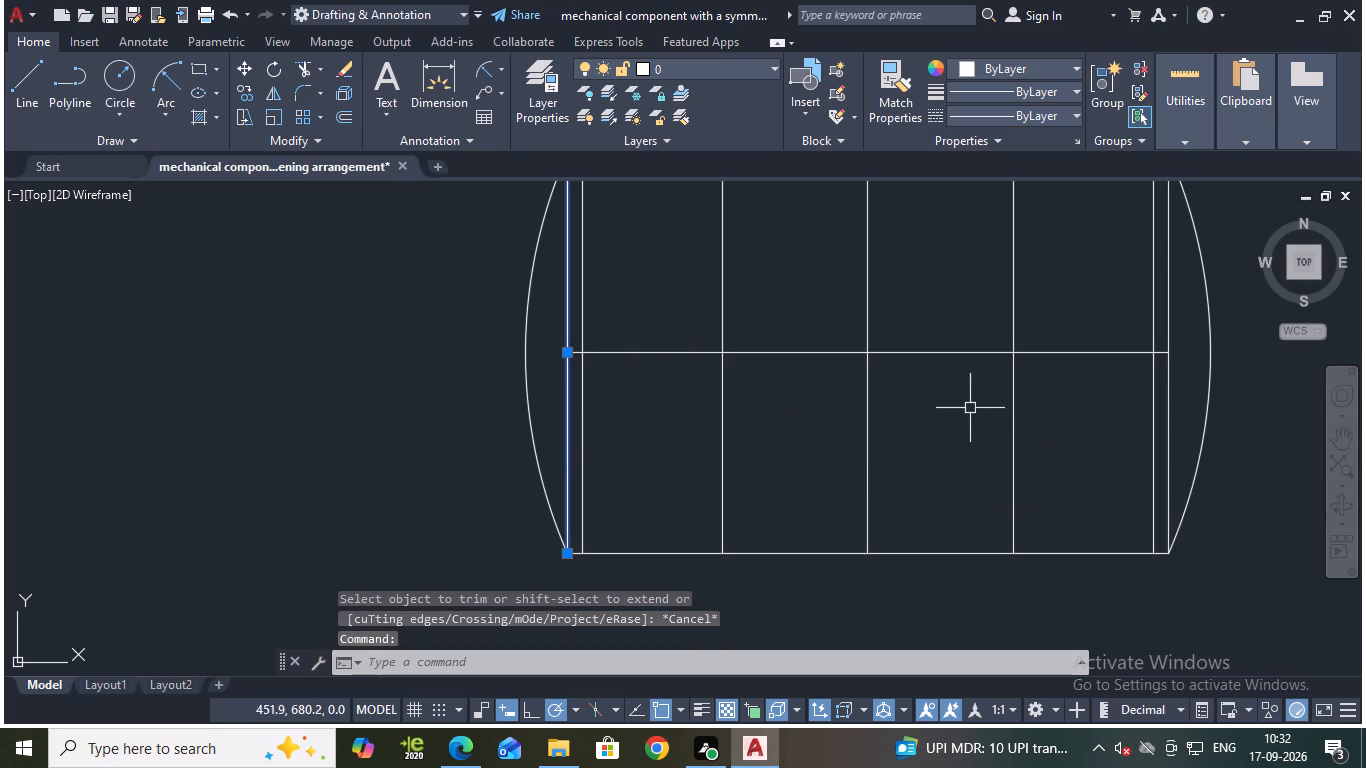
click(1168, 426)
key(e)
key(Return)
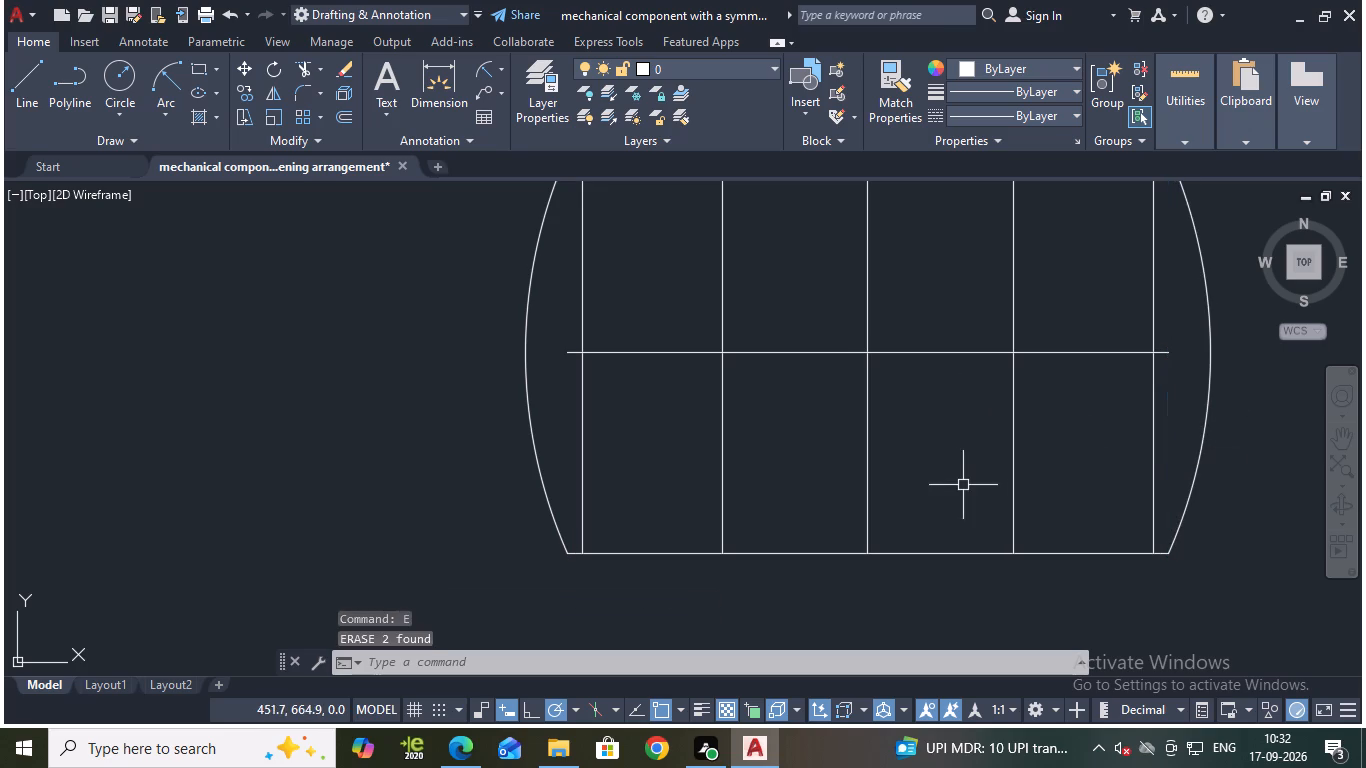
Offset the horizontal centerline 6 mm above and 6 mm below.
scroll(968, 471, down, 1)
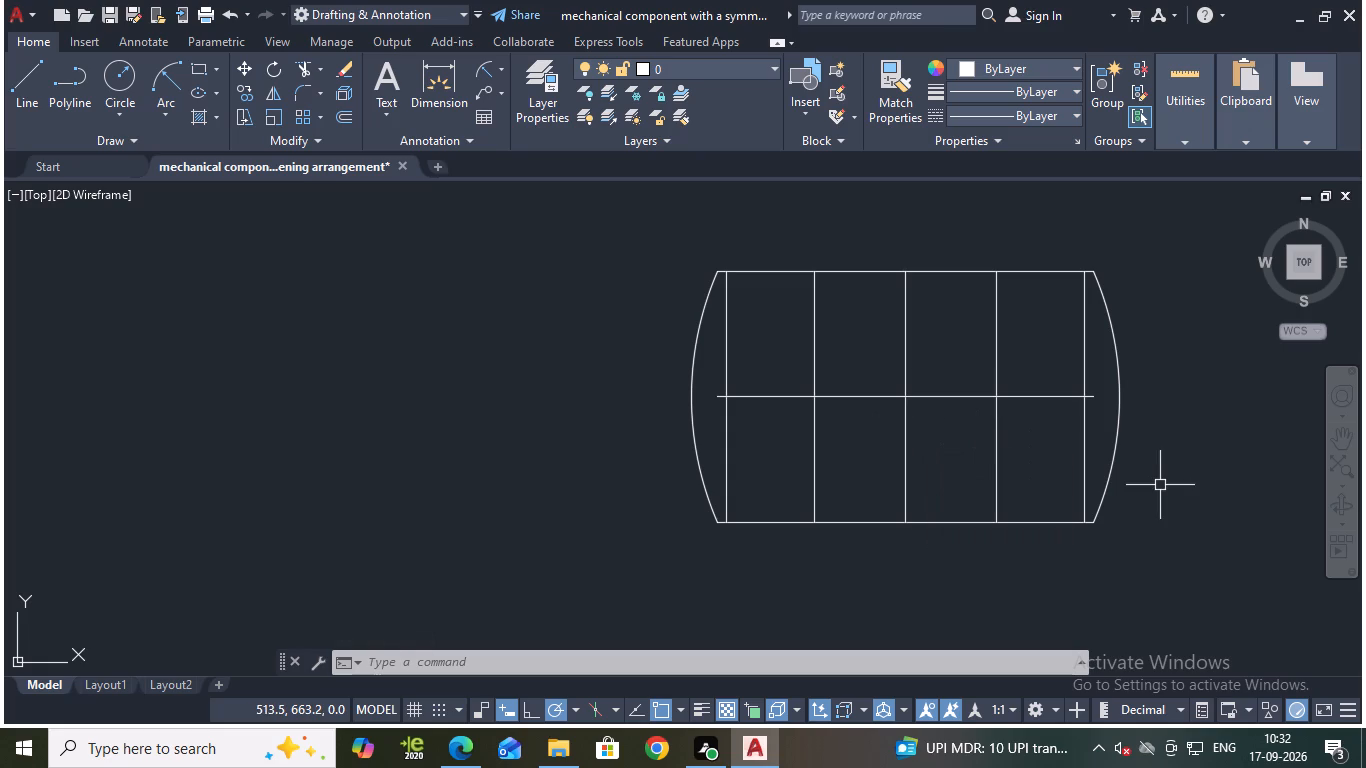
key(o)
key(Return)
key(Return)
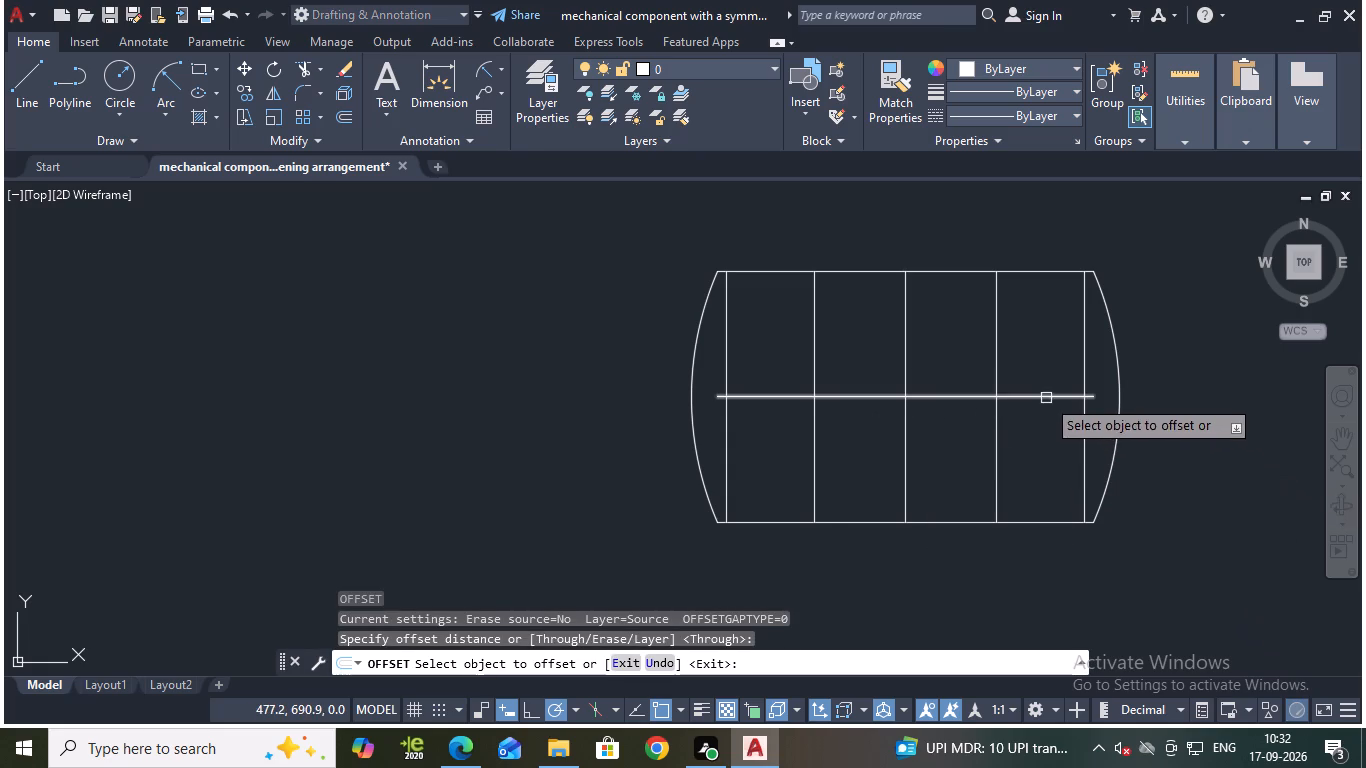
click(1046, 398)
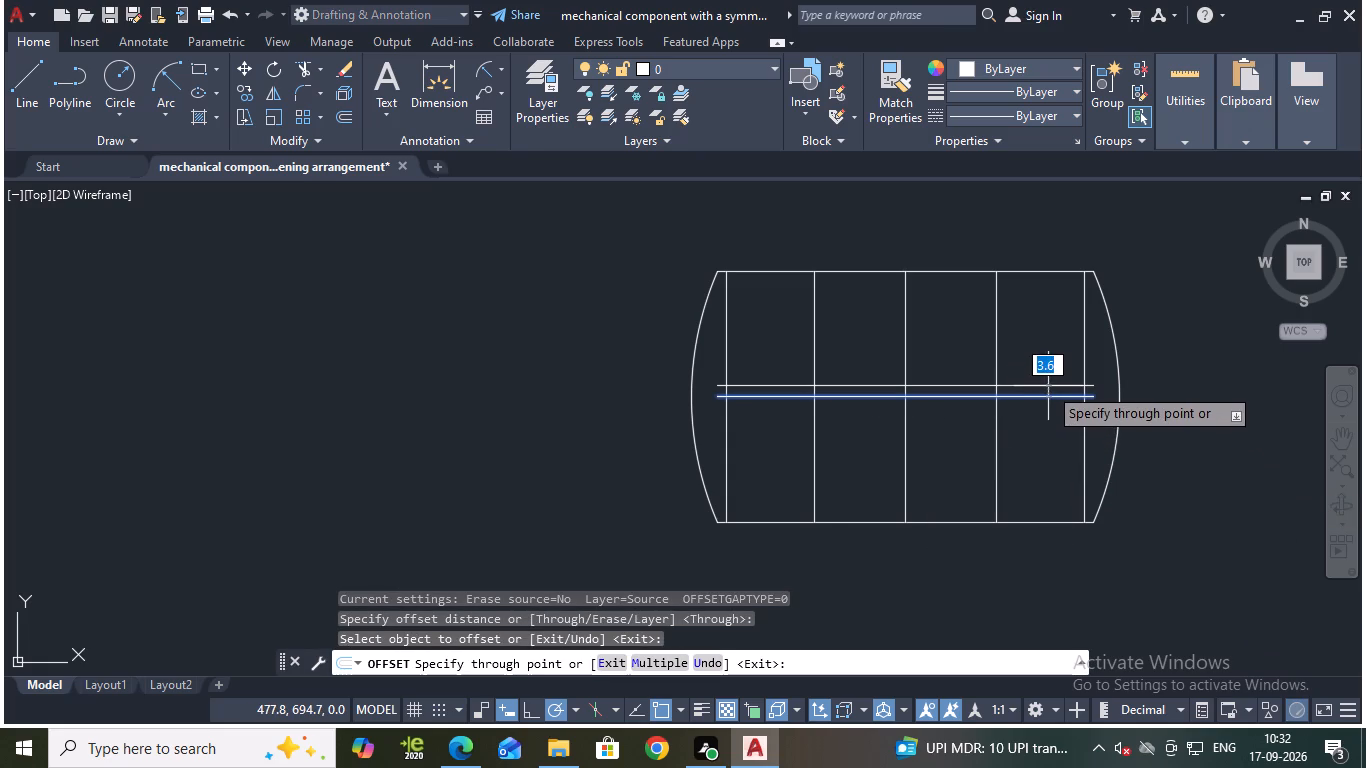
key(6)
key(Return)
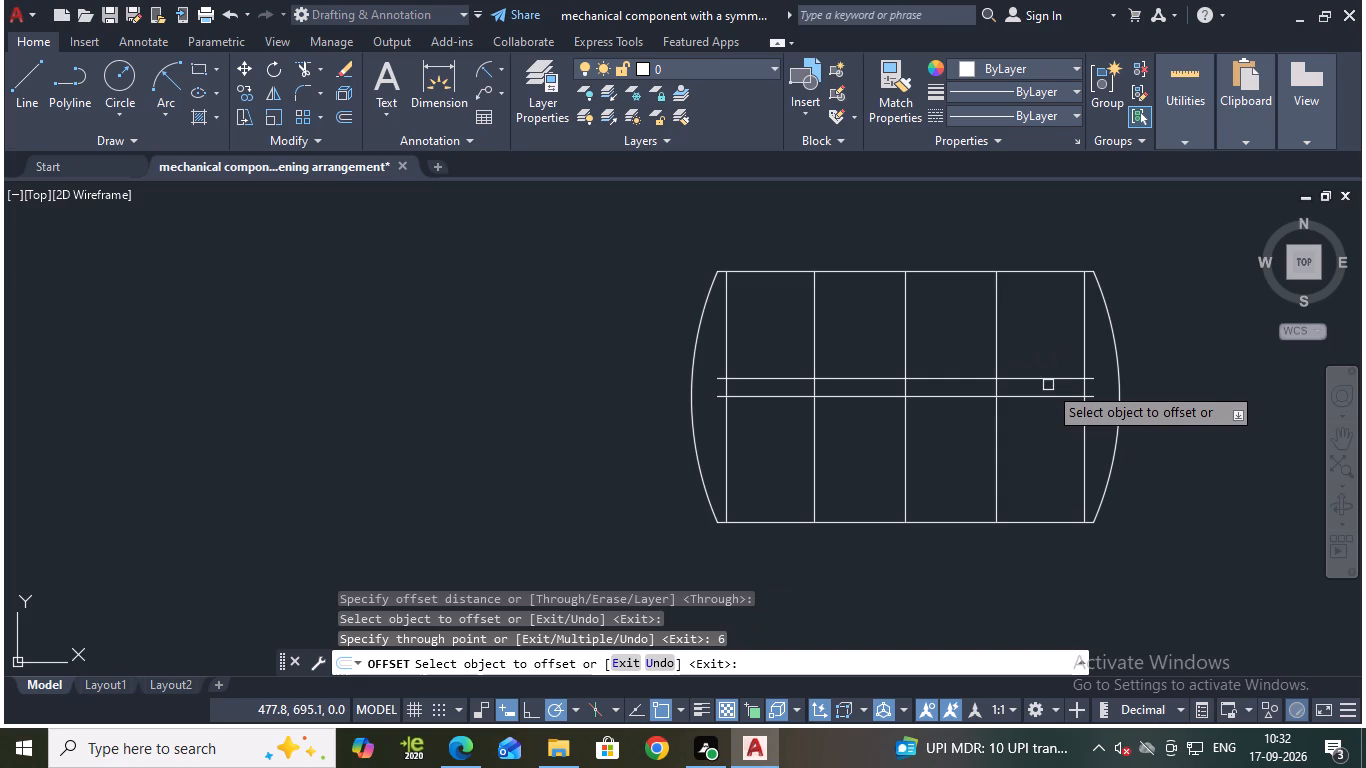
click(1044, 400)
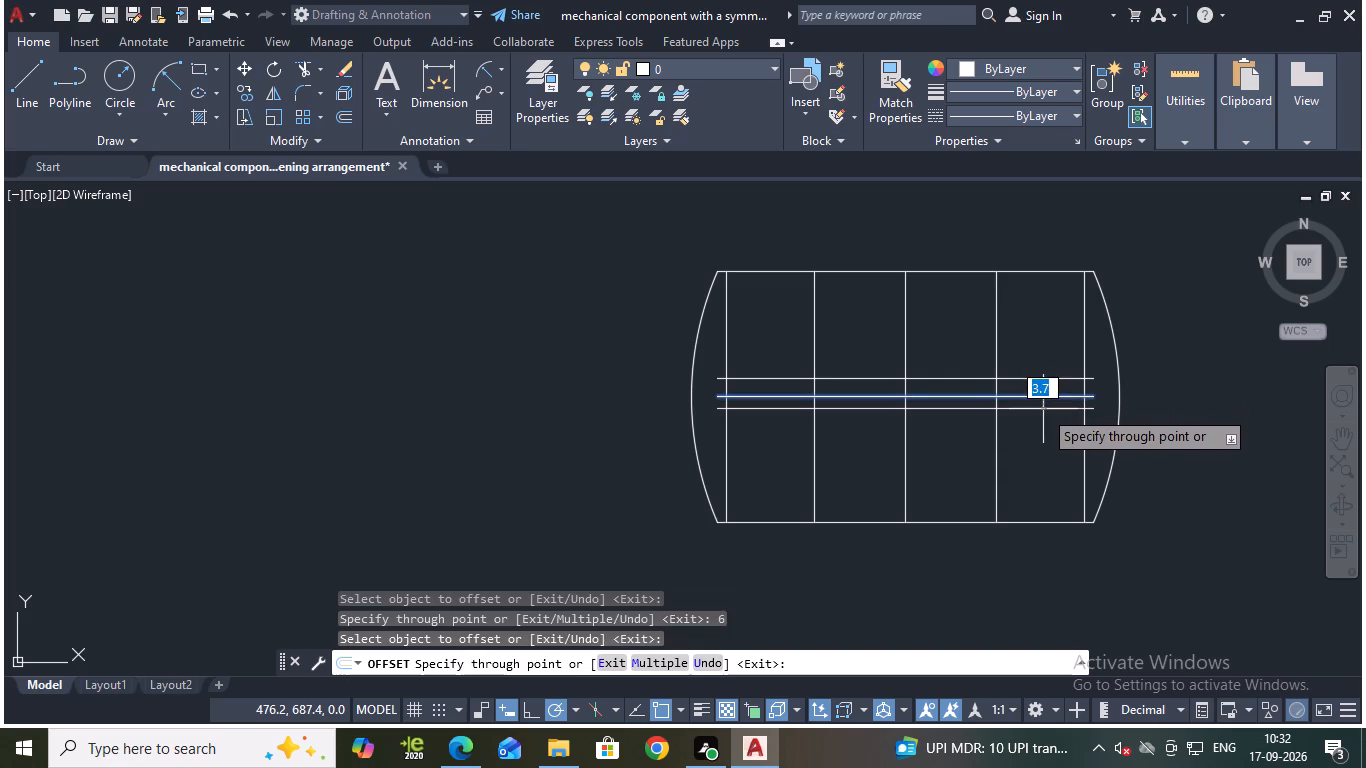
key(6)
key(Return)
key(Escape)
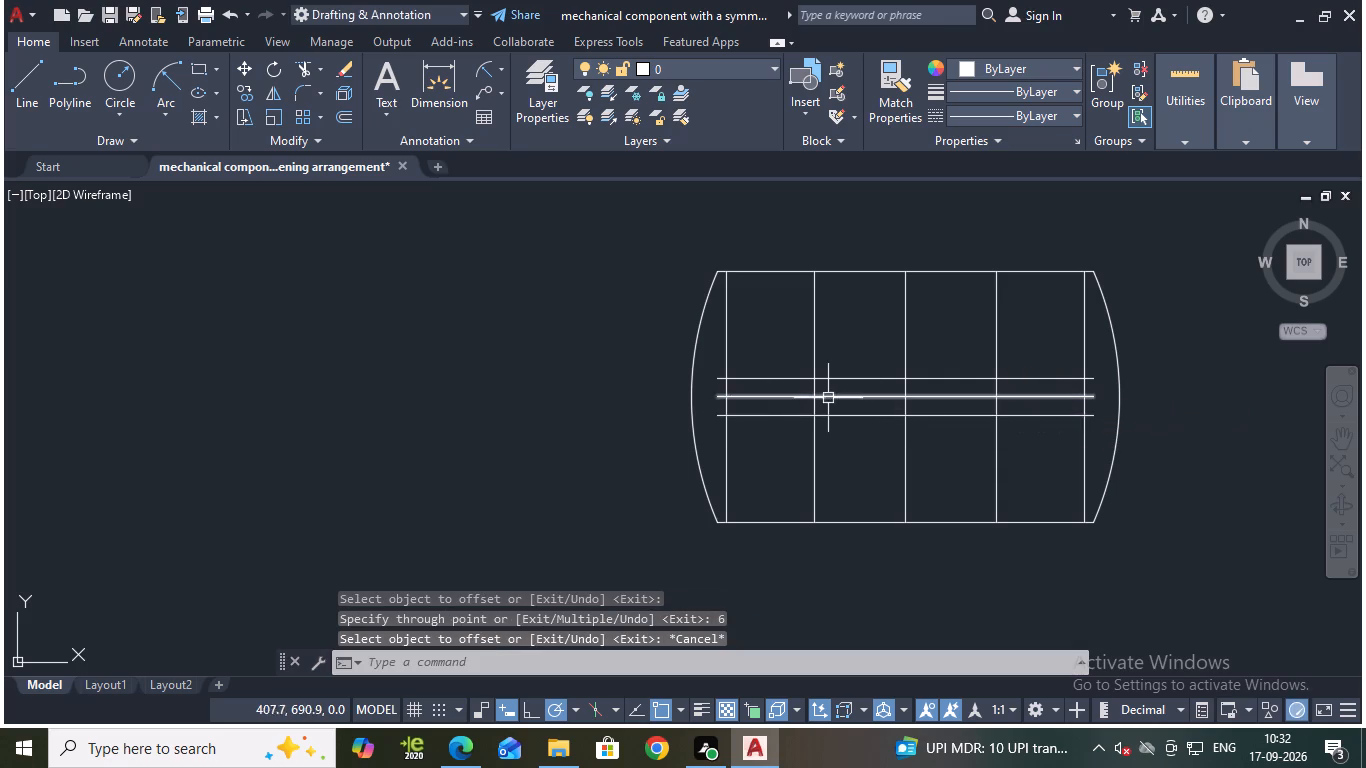
Offset the vertical centerline 43 mm to the right and 43 mm to the left.
middle_drag(596, 445, 596, 461)
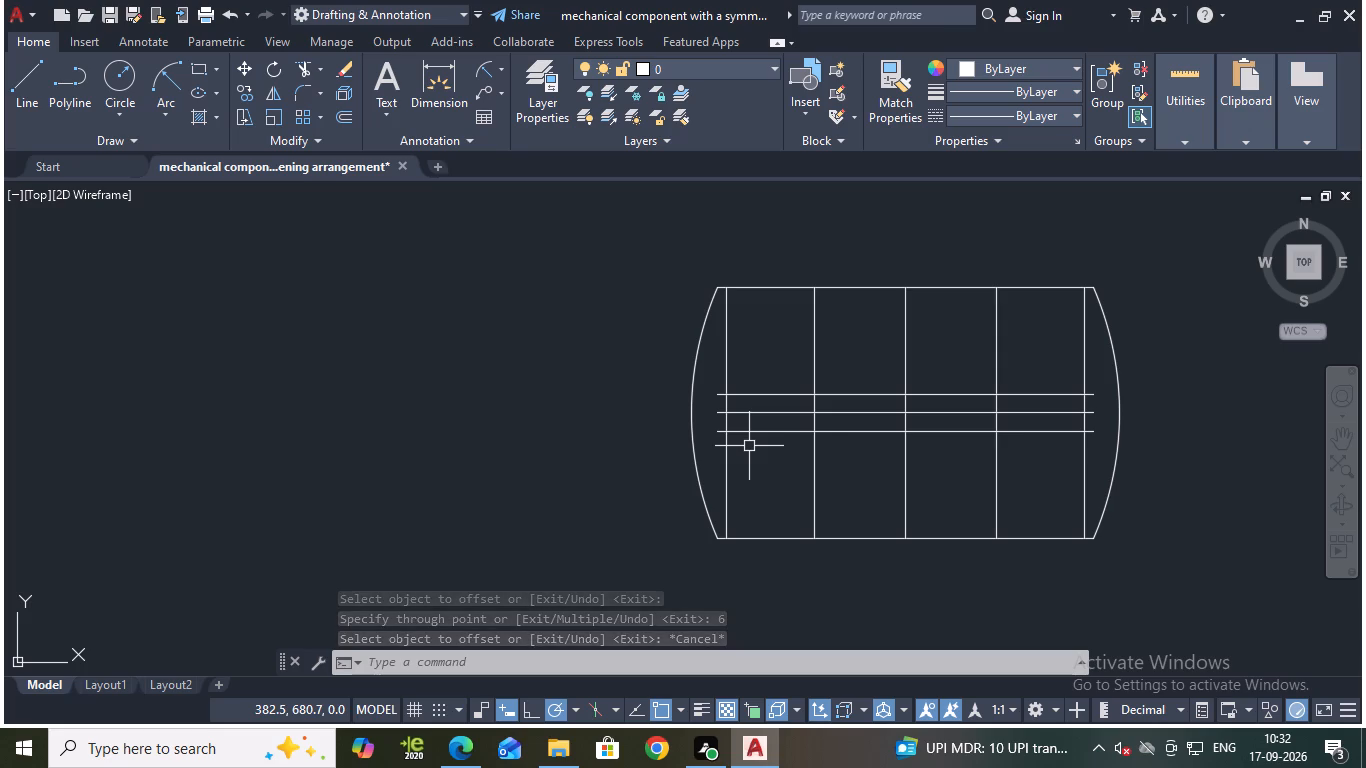
scroll(859, 453, up, 1)
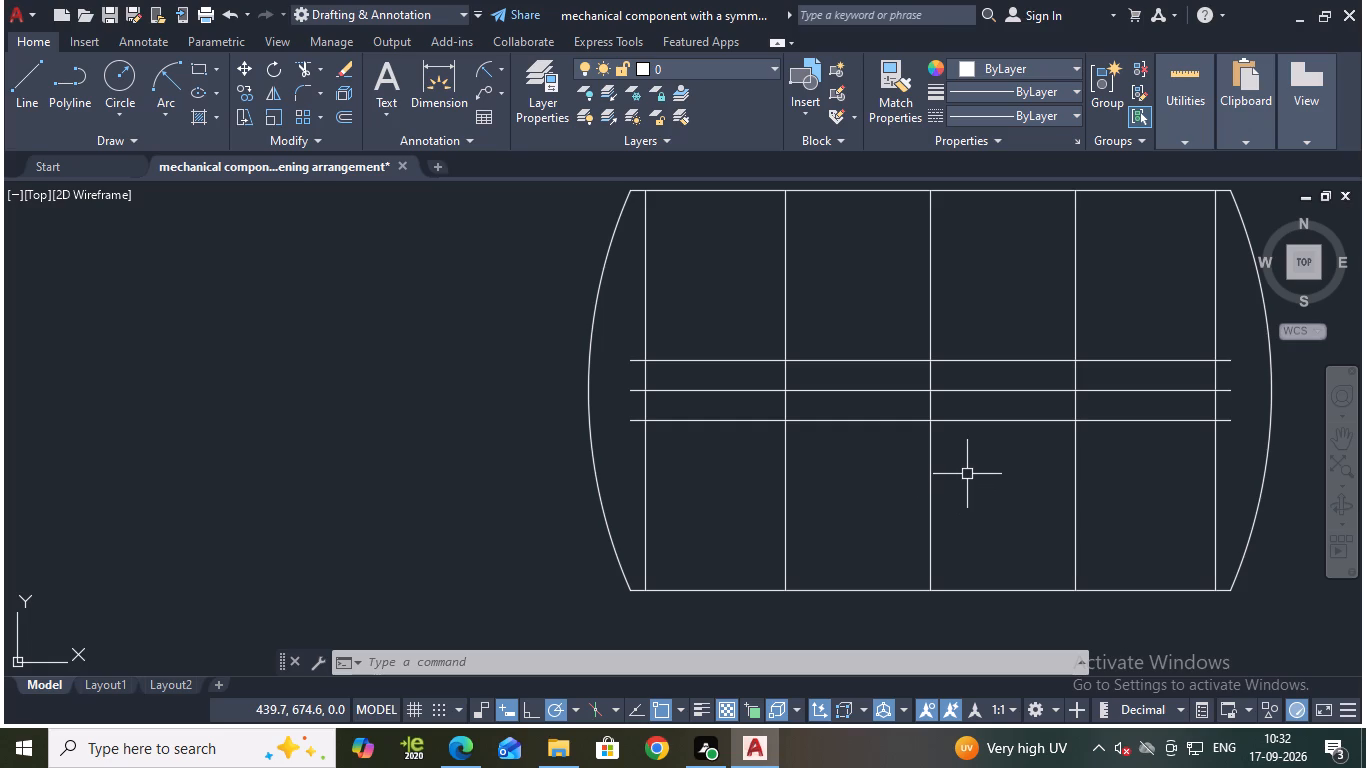
click(932, 510)
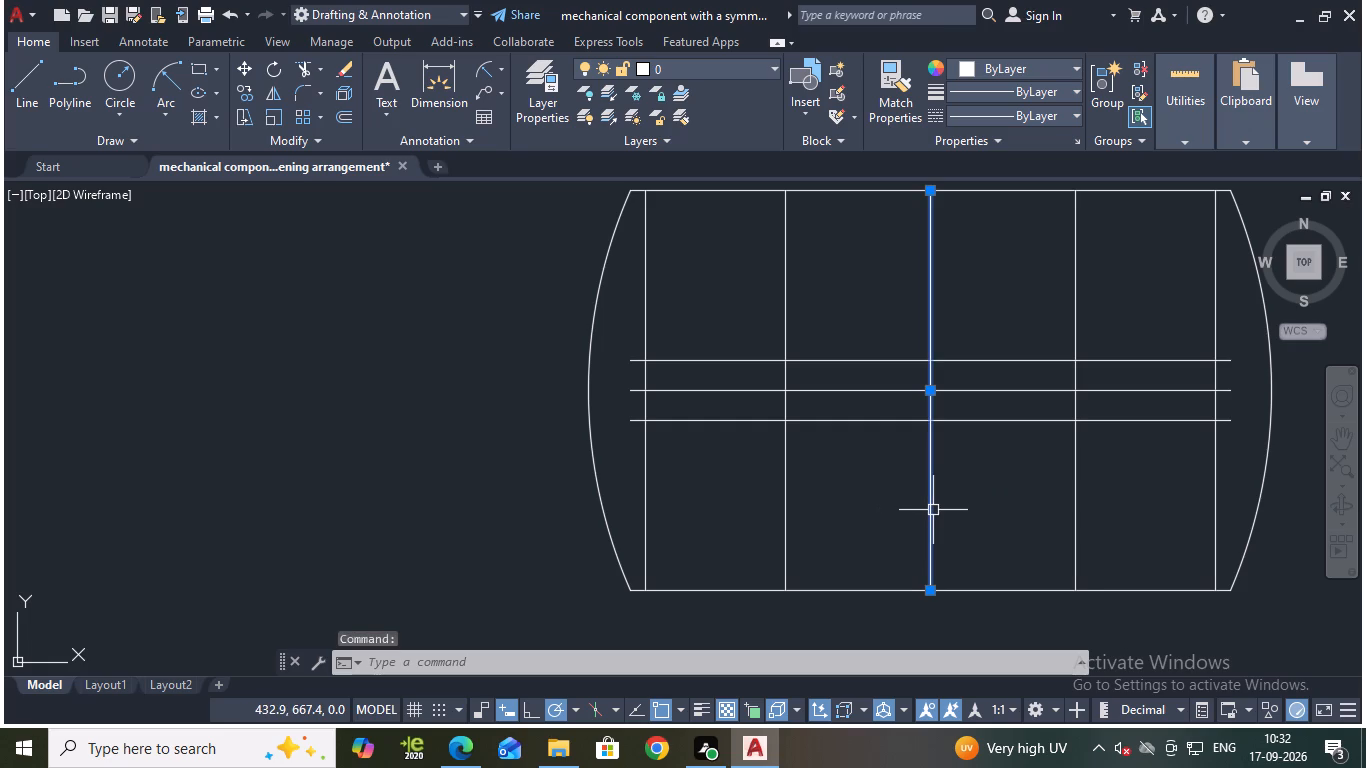
key(o)
key(Return)
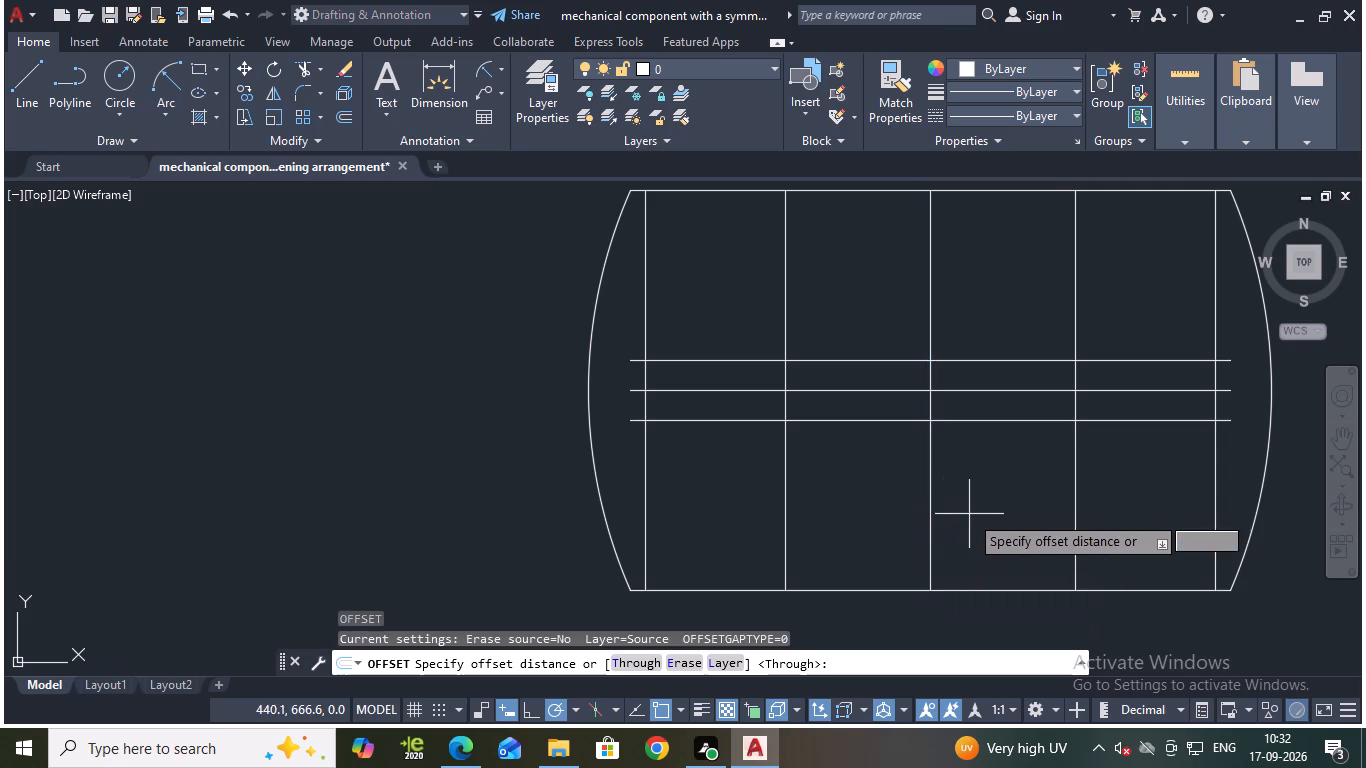
key(Return)
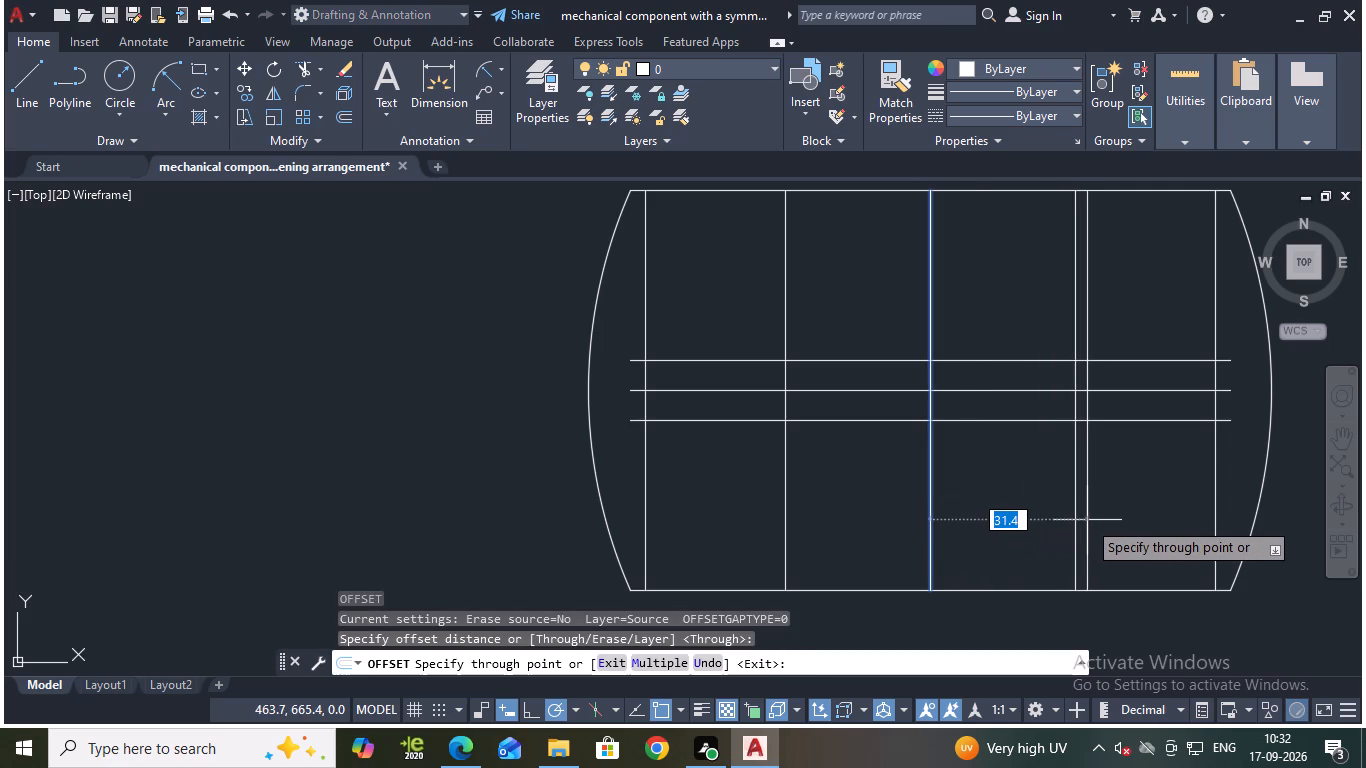
key(4)
key(3)
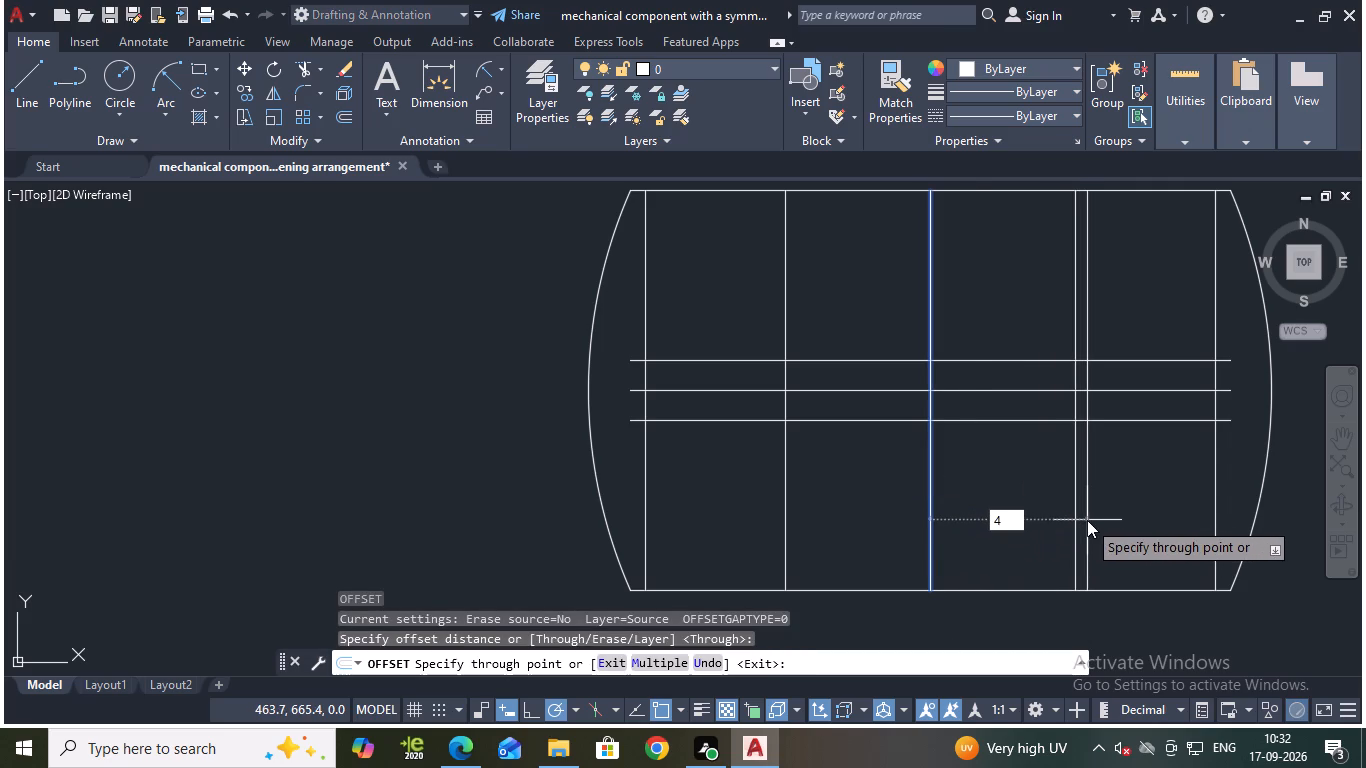
key(Return)
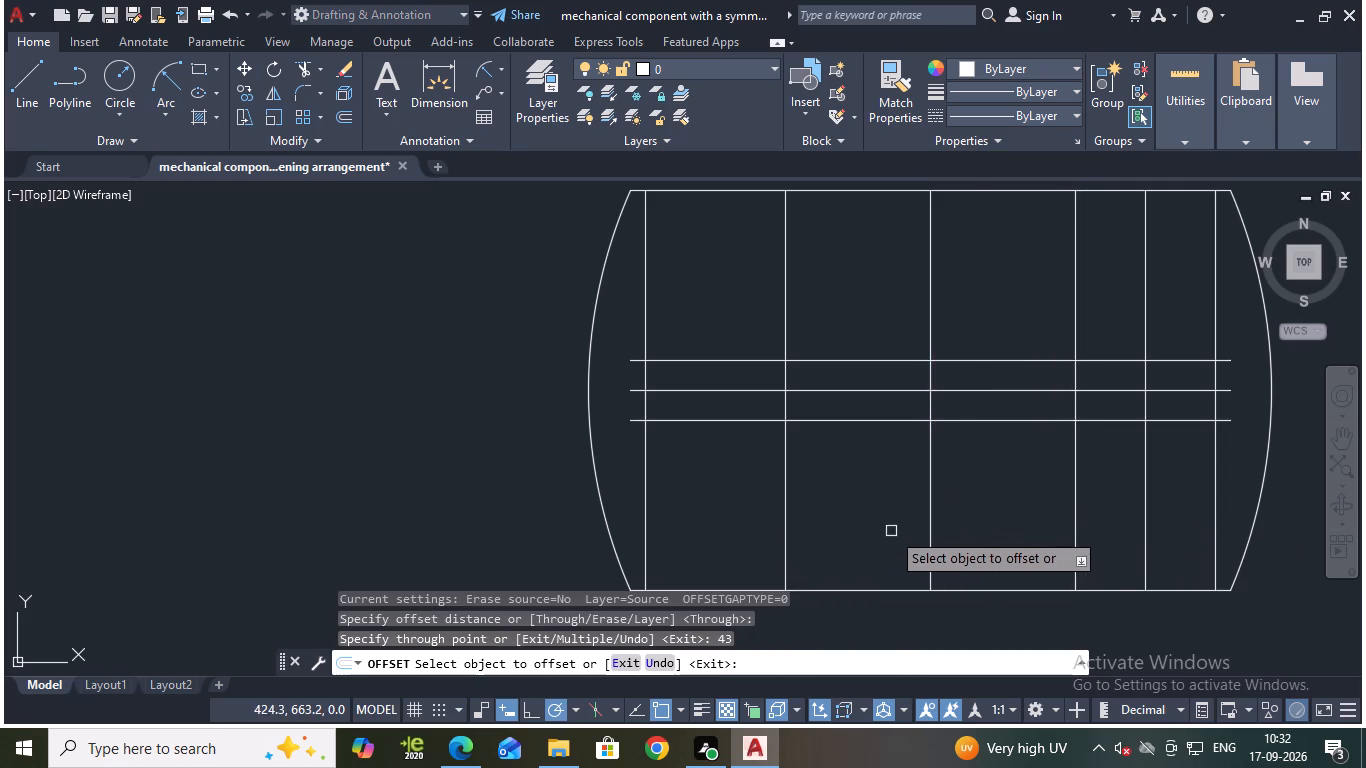
click(932, 546)
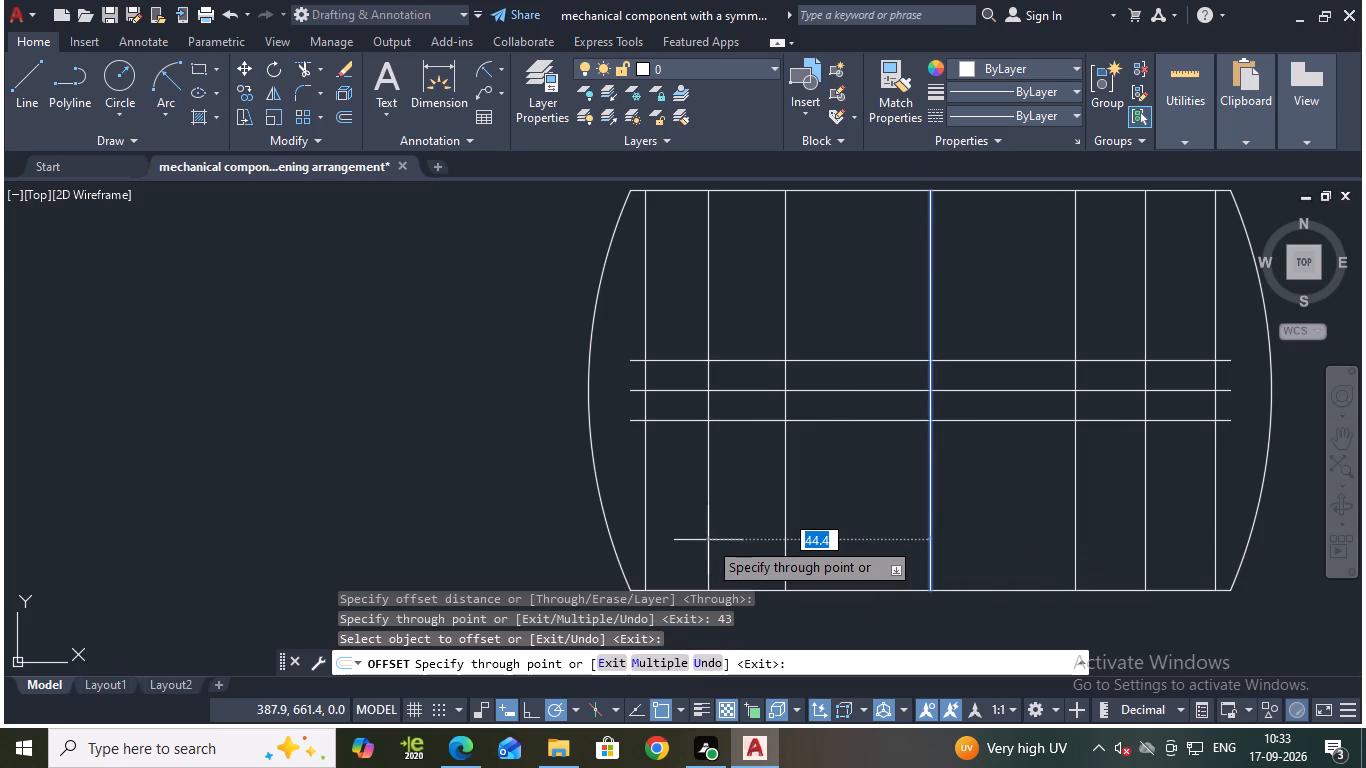
text(43)
key(Return)
key(Escape)
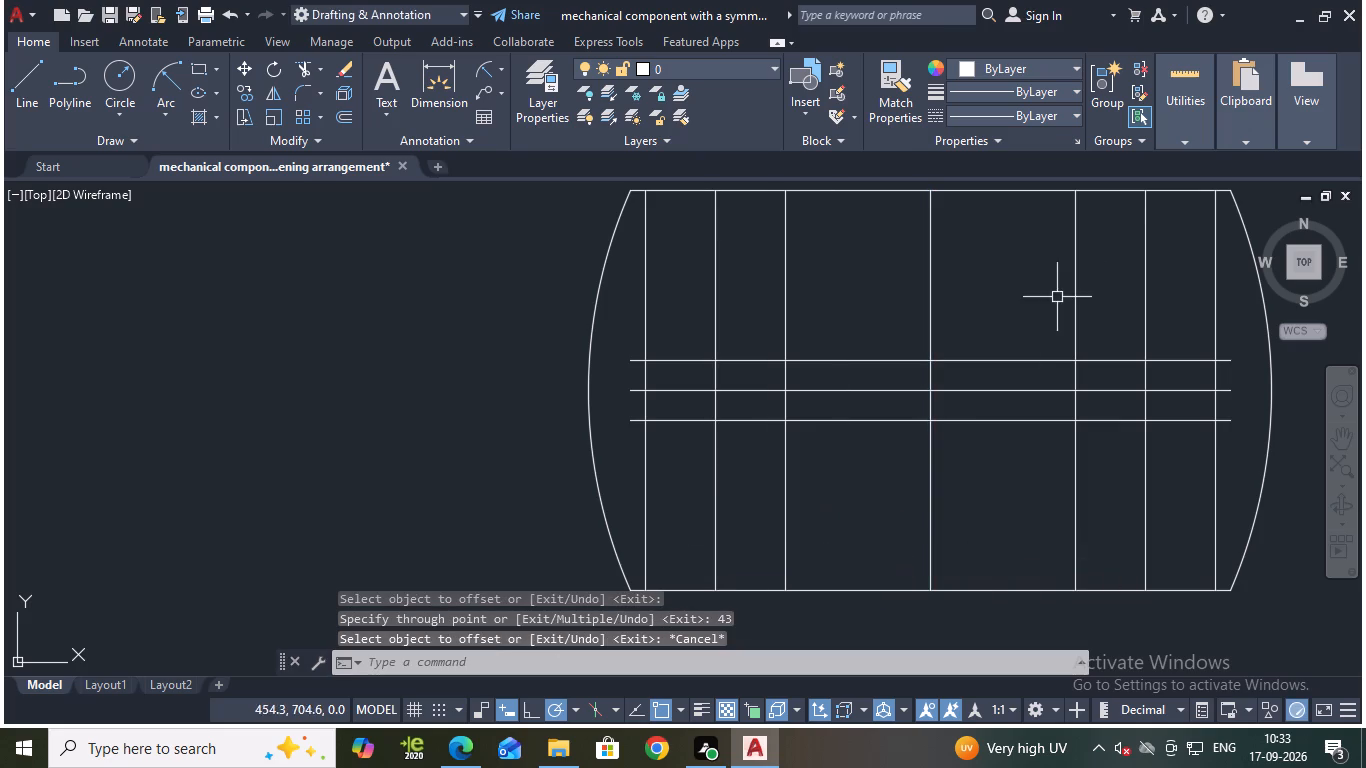
Load the ISO dash linetype ACAD_ISO02W100 from acad.lin into the drawing.
middle_drag(1059, 379, 1054, 385)
middle_drag(1054, 385, 998, 416)
click(1016, 118)
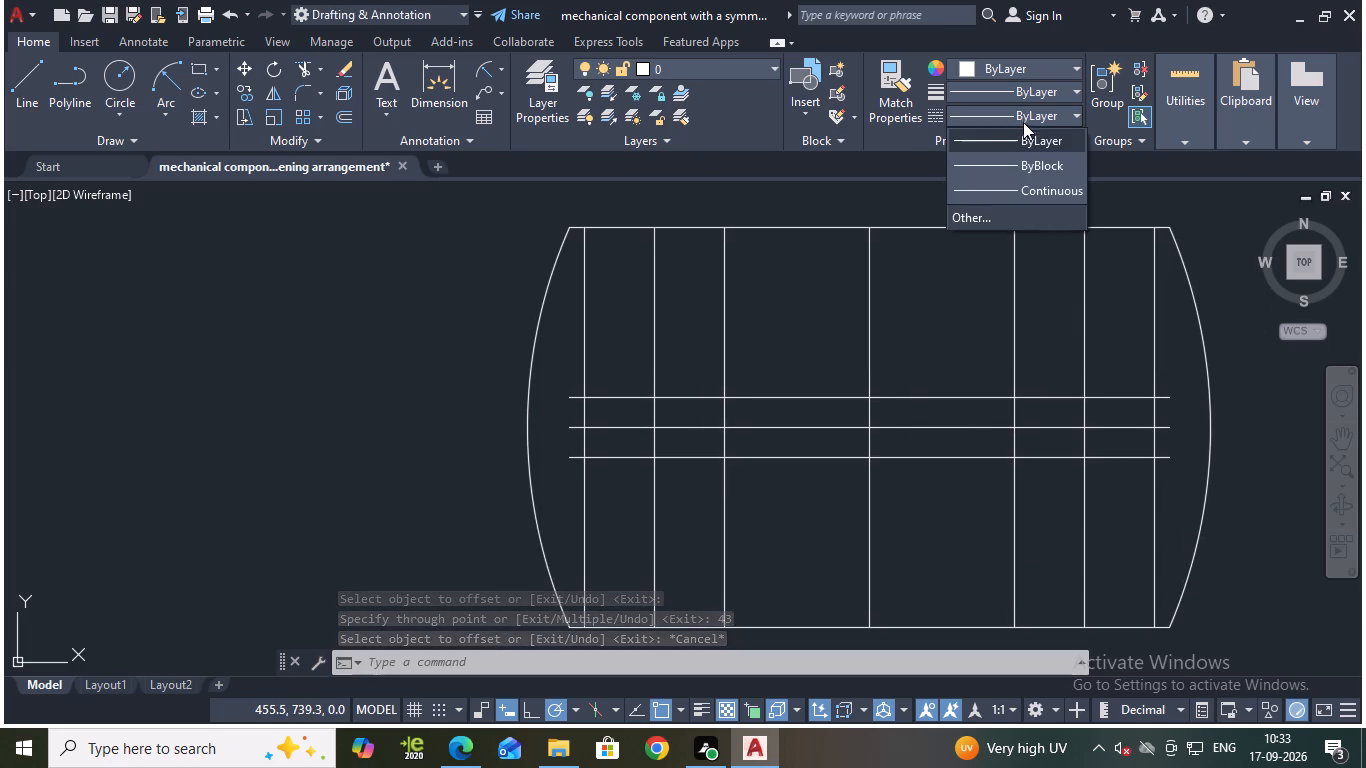
click(991, 214)
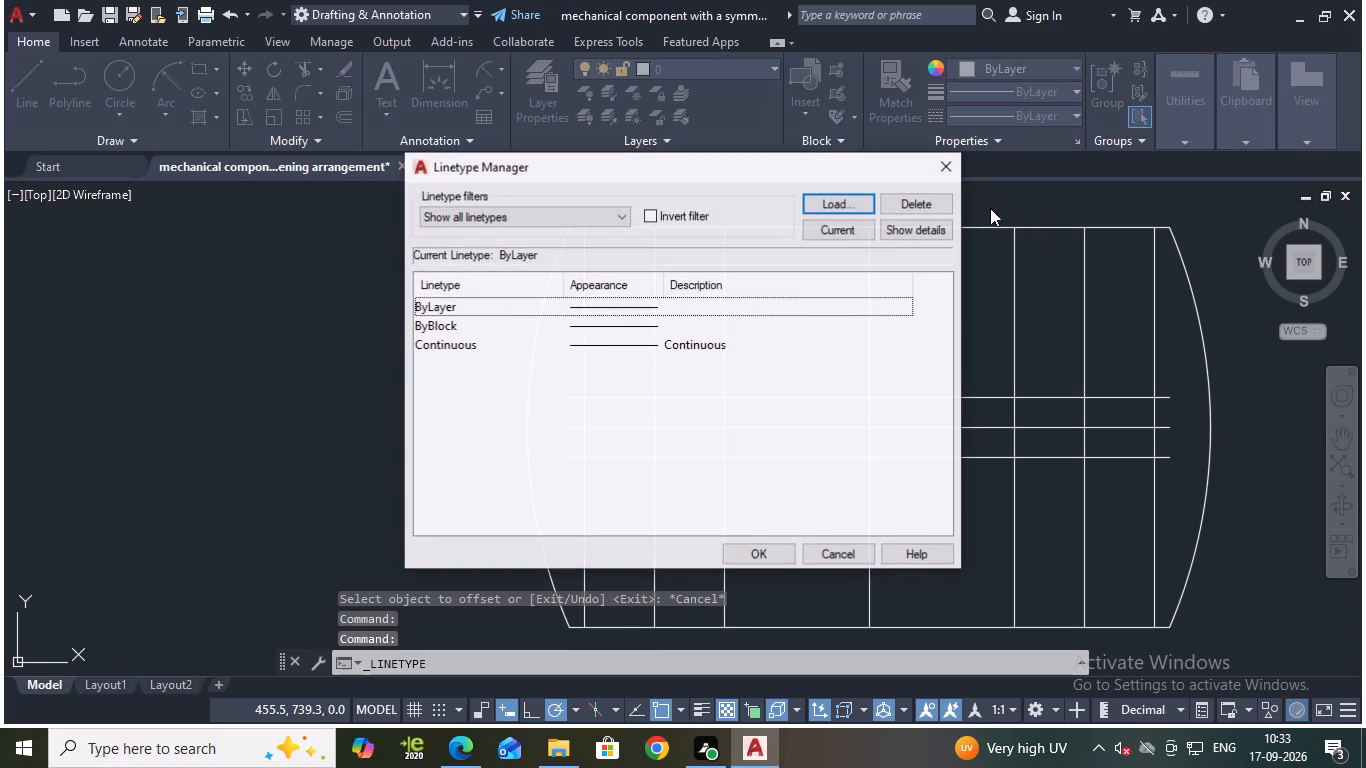
click(860, 207)
click(814, 341)
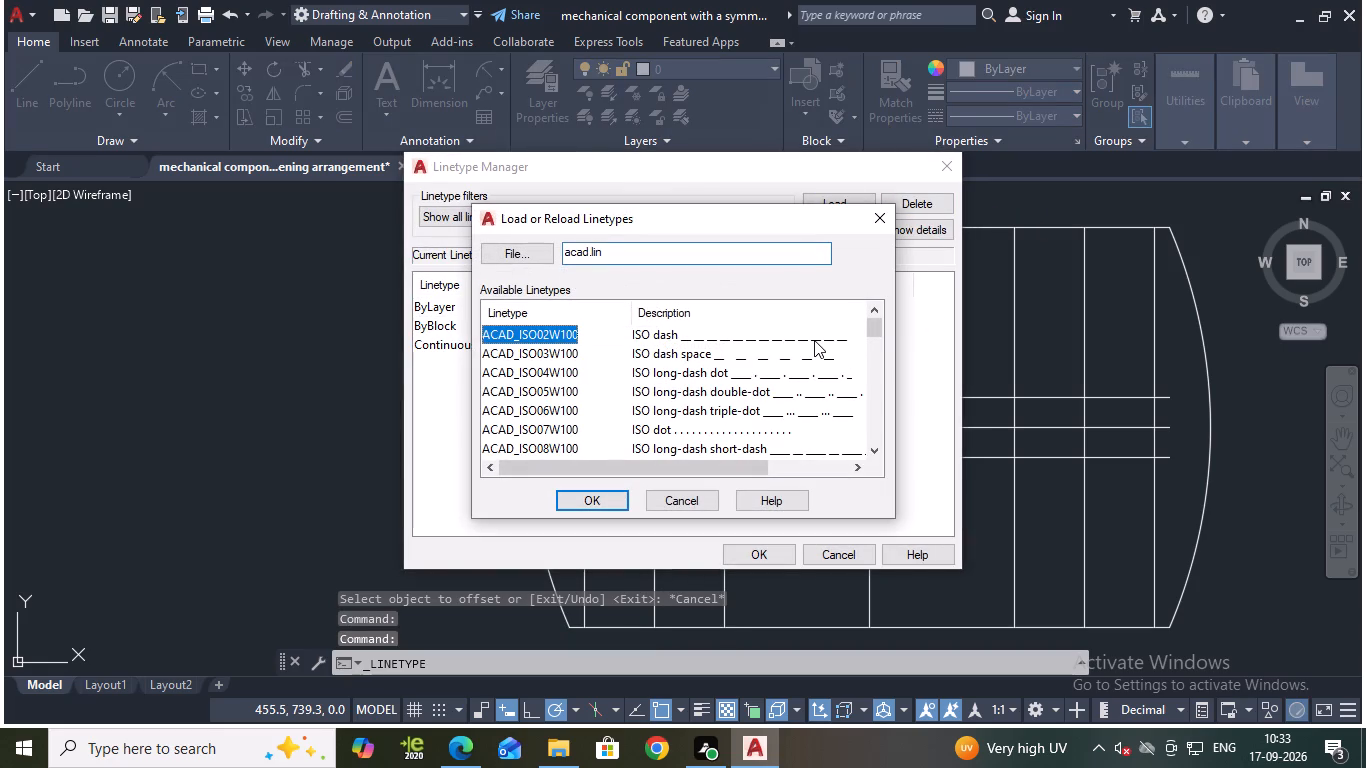
click(614, 495)
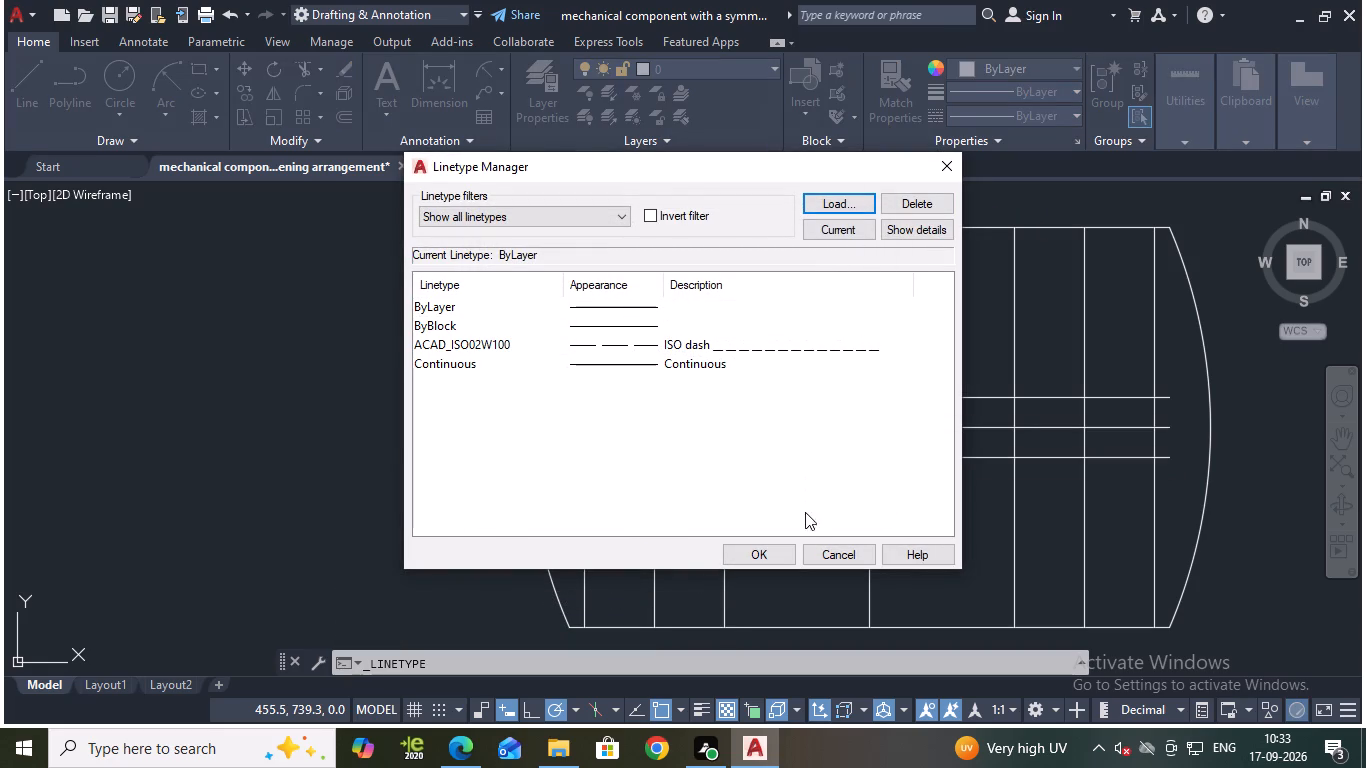
click(784, 560)
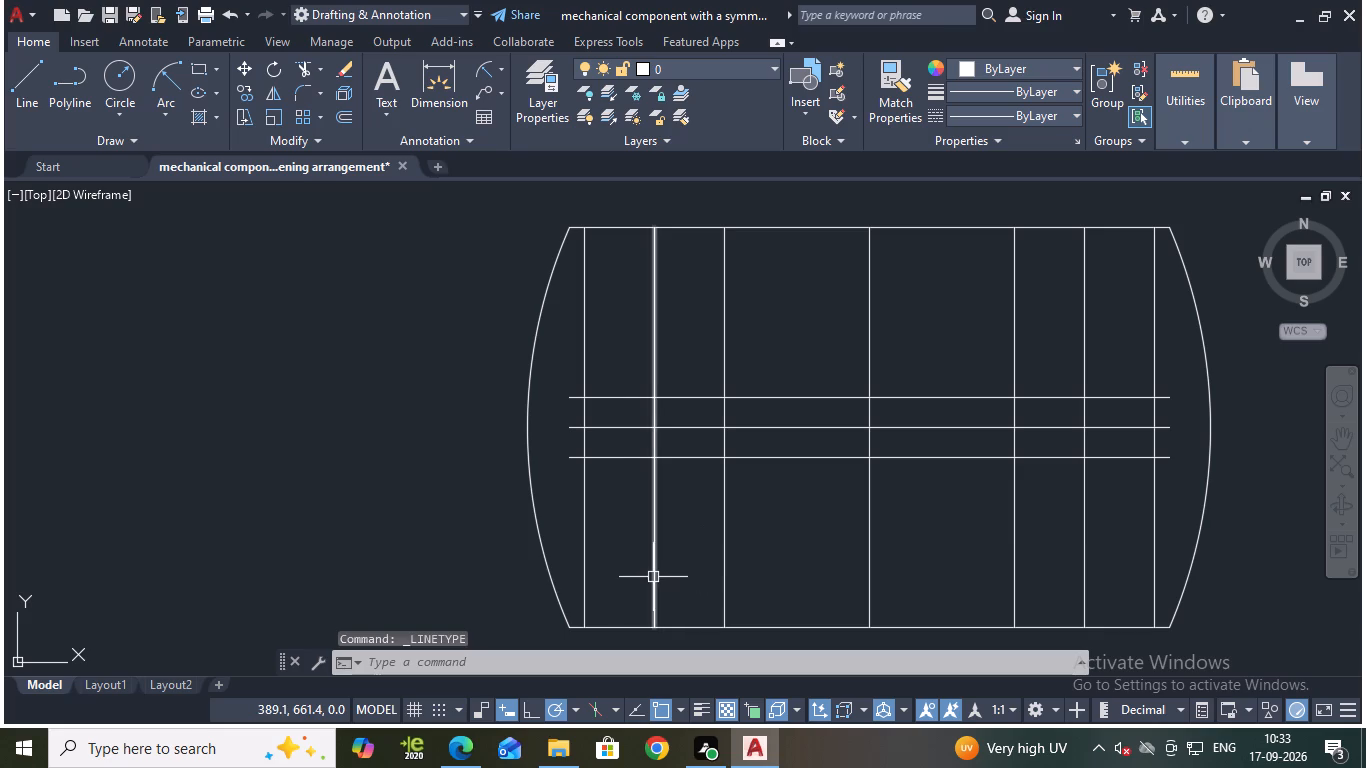
Give the two vertical lines offset 43 mm from center the ACAD_ISO02W100 dashed linetype and dark red color 153,27,30.
click(653, 577)
click(1082, 538)
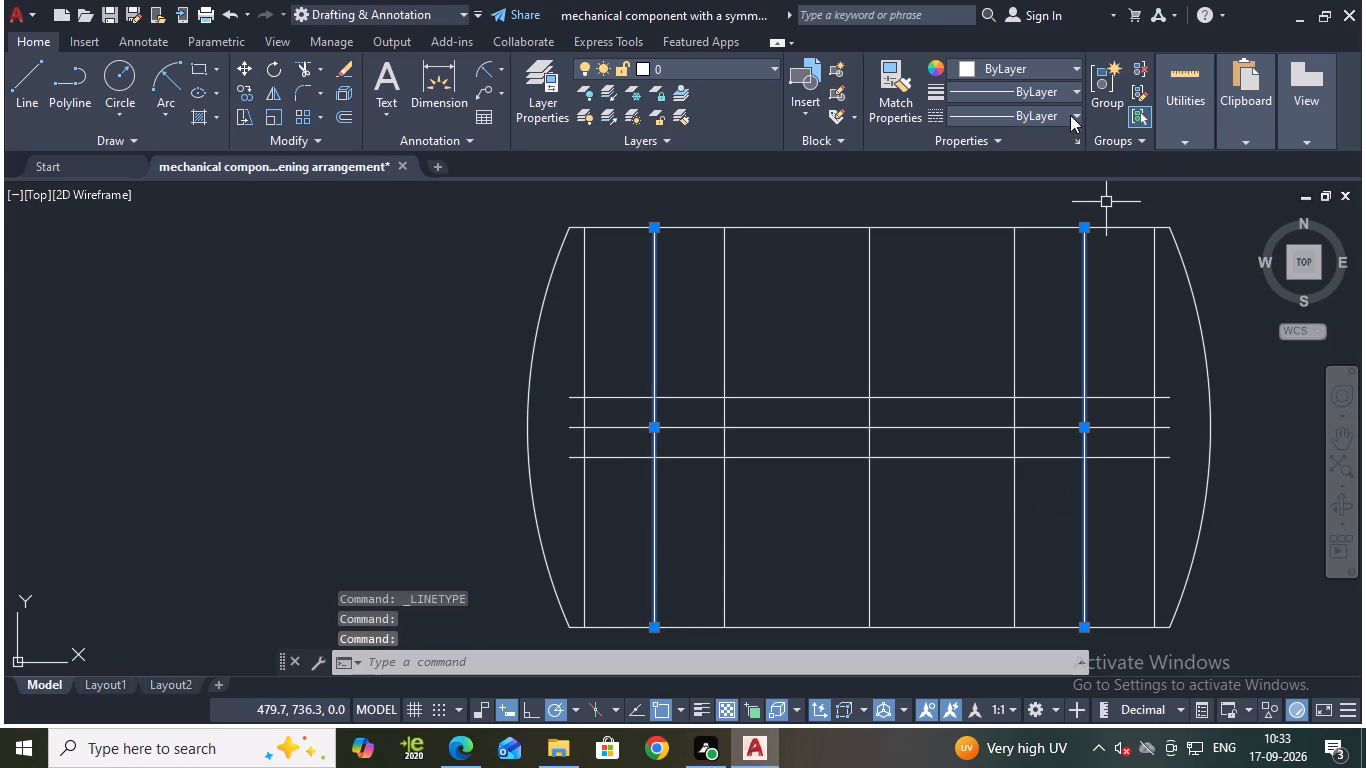
click(1064, 114)
click(1062, 191)
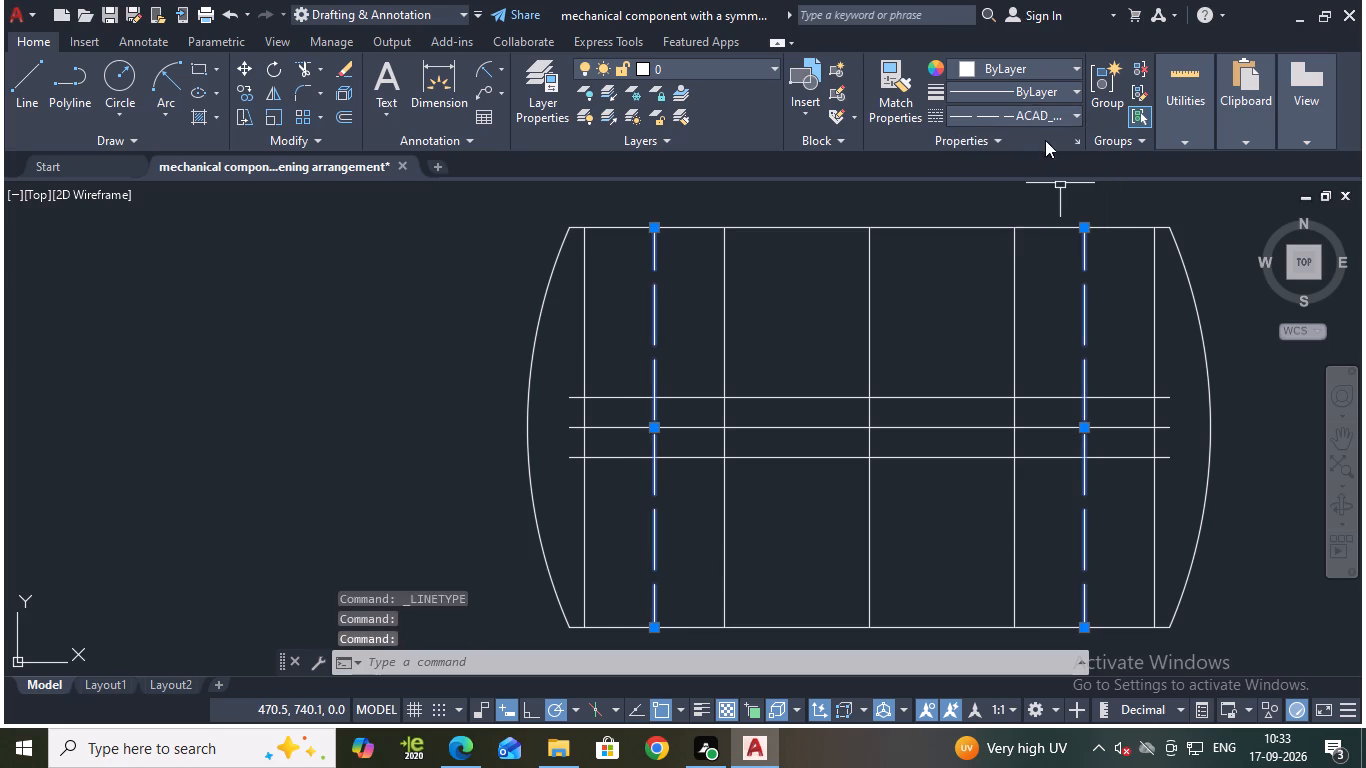
click(1011, 68)
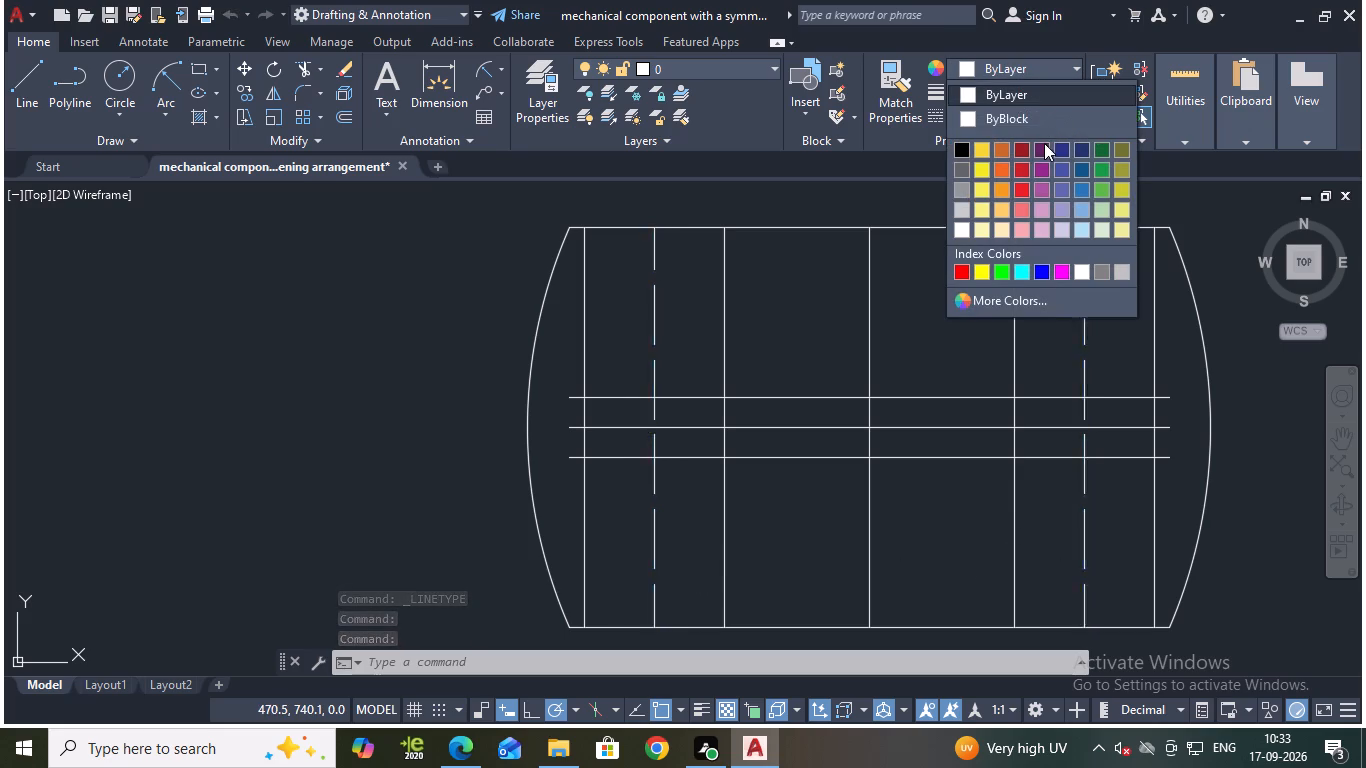
click(1024, 151)
key(Escape)
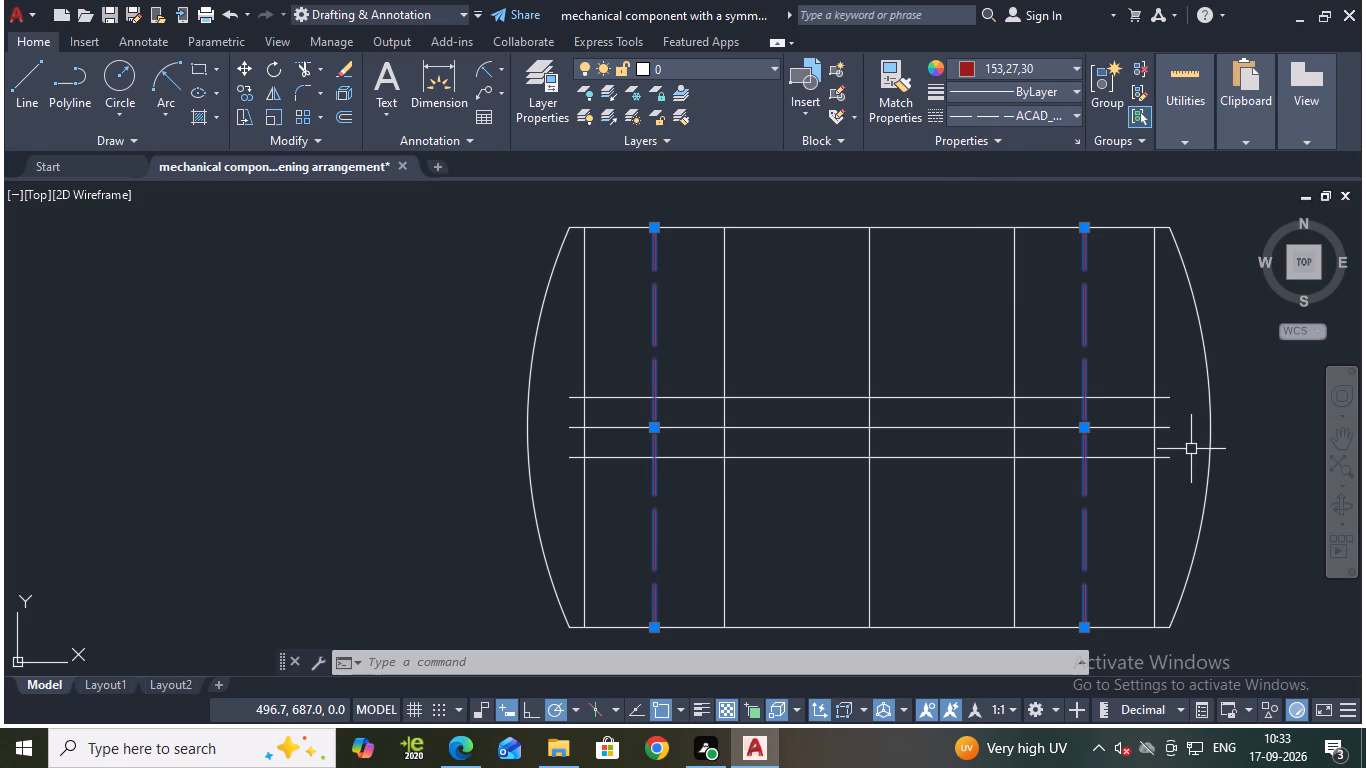
key(Escape)
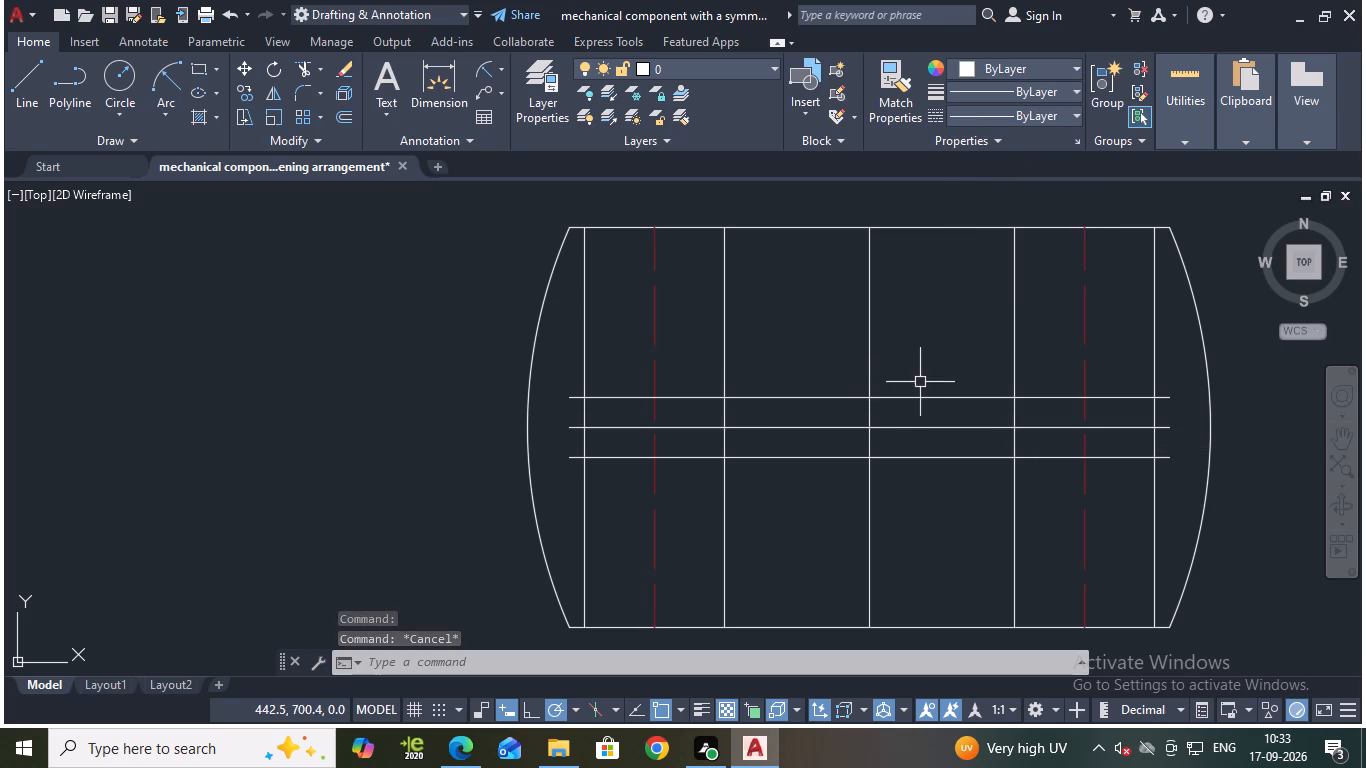
Set the Fillet radius to 6 mm.
middle_drag(910, 357, 891, 343)
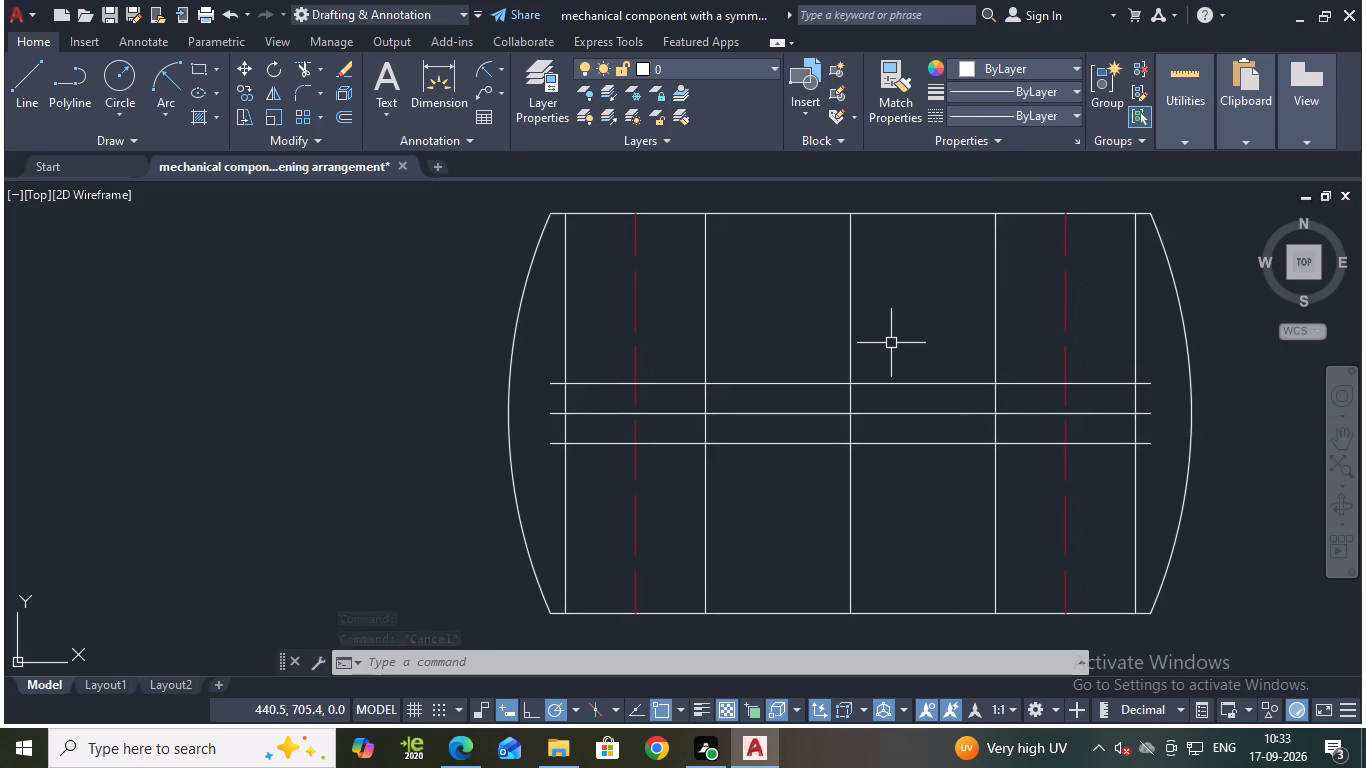
key(f)
key(Return)
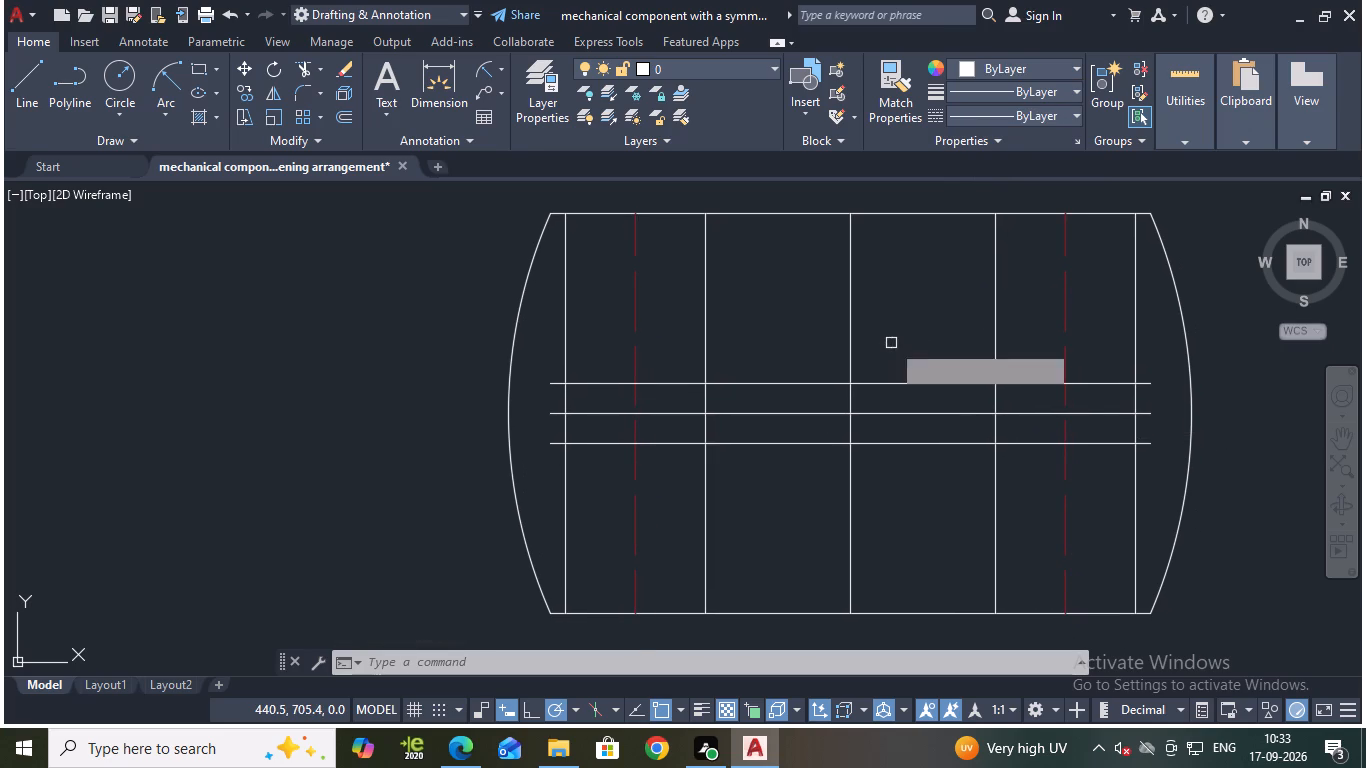
key(r)
key(Return)
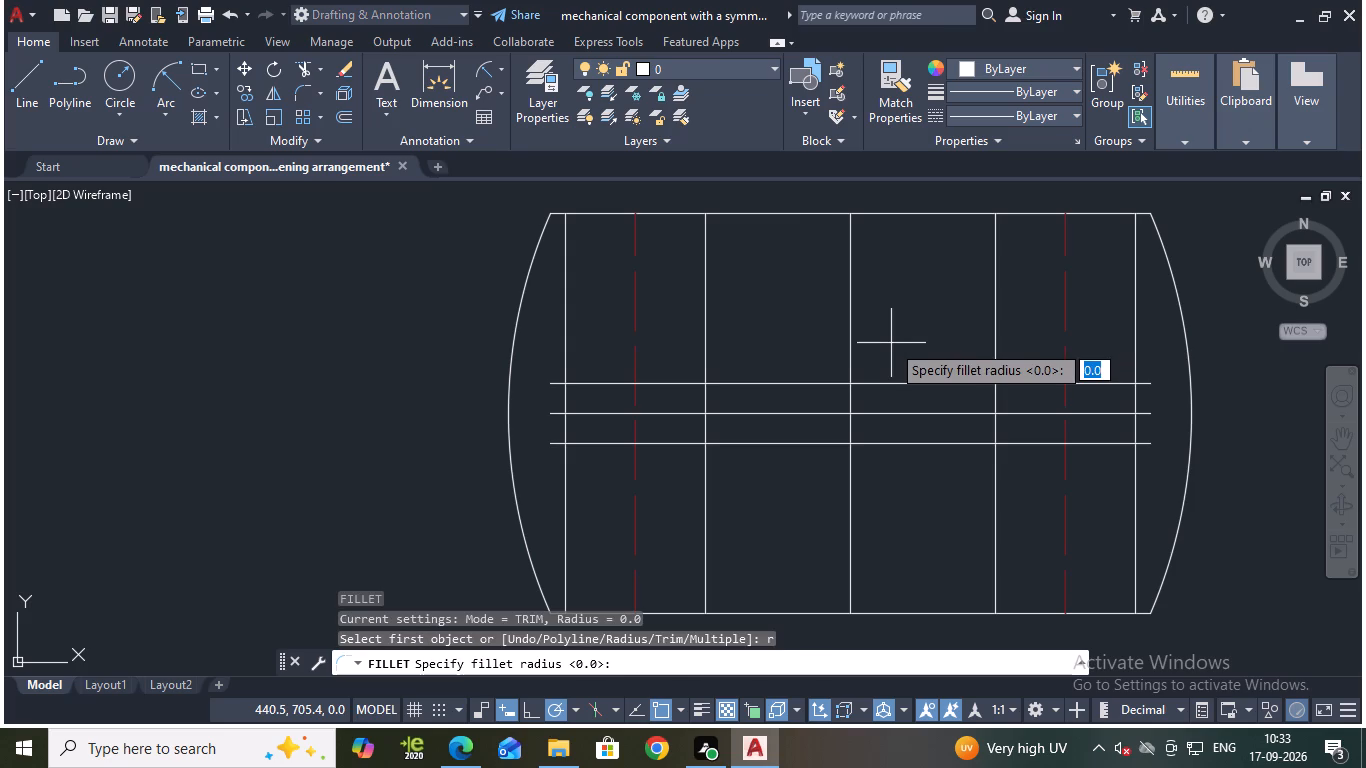
key(6)
key(Return)
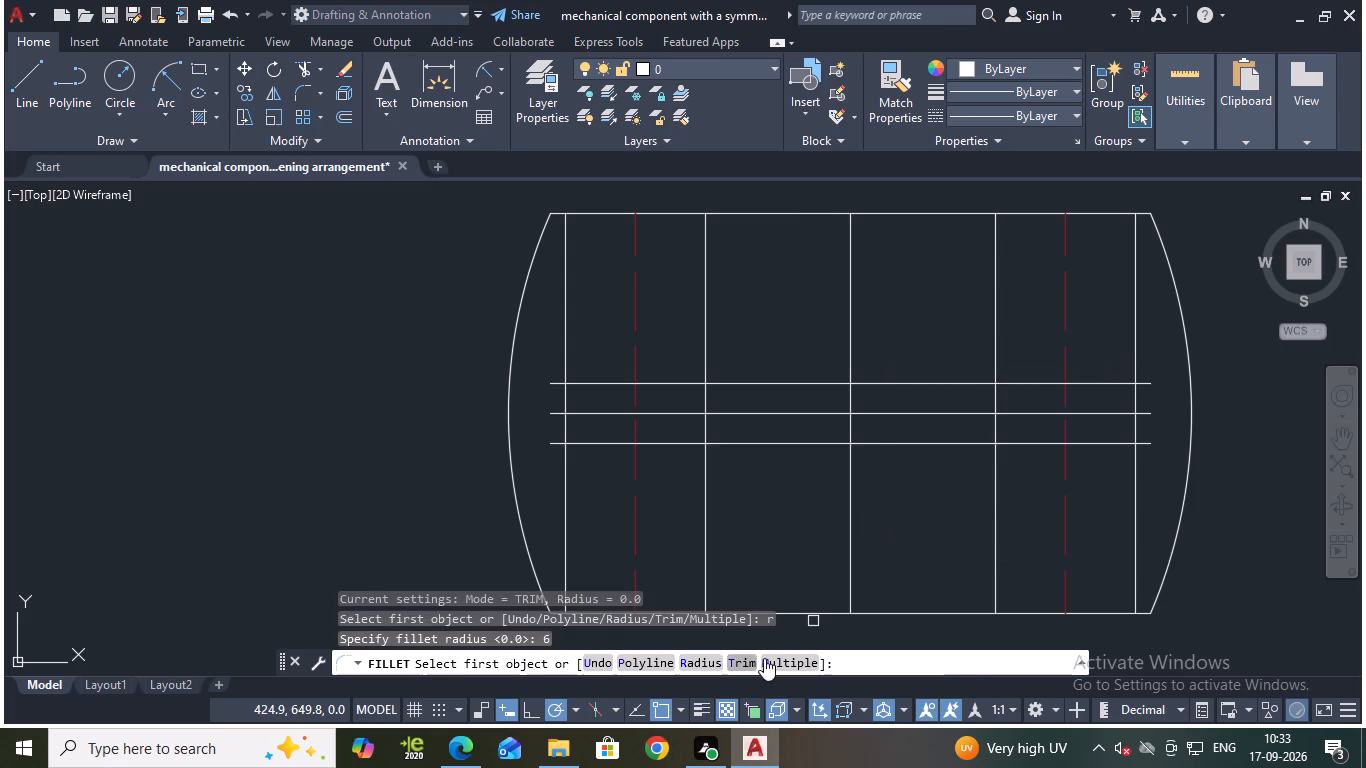
click(767, 656)
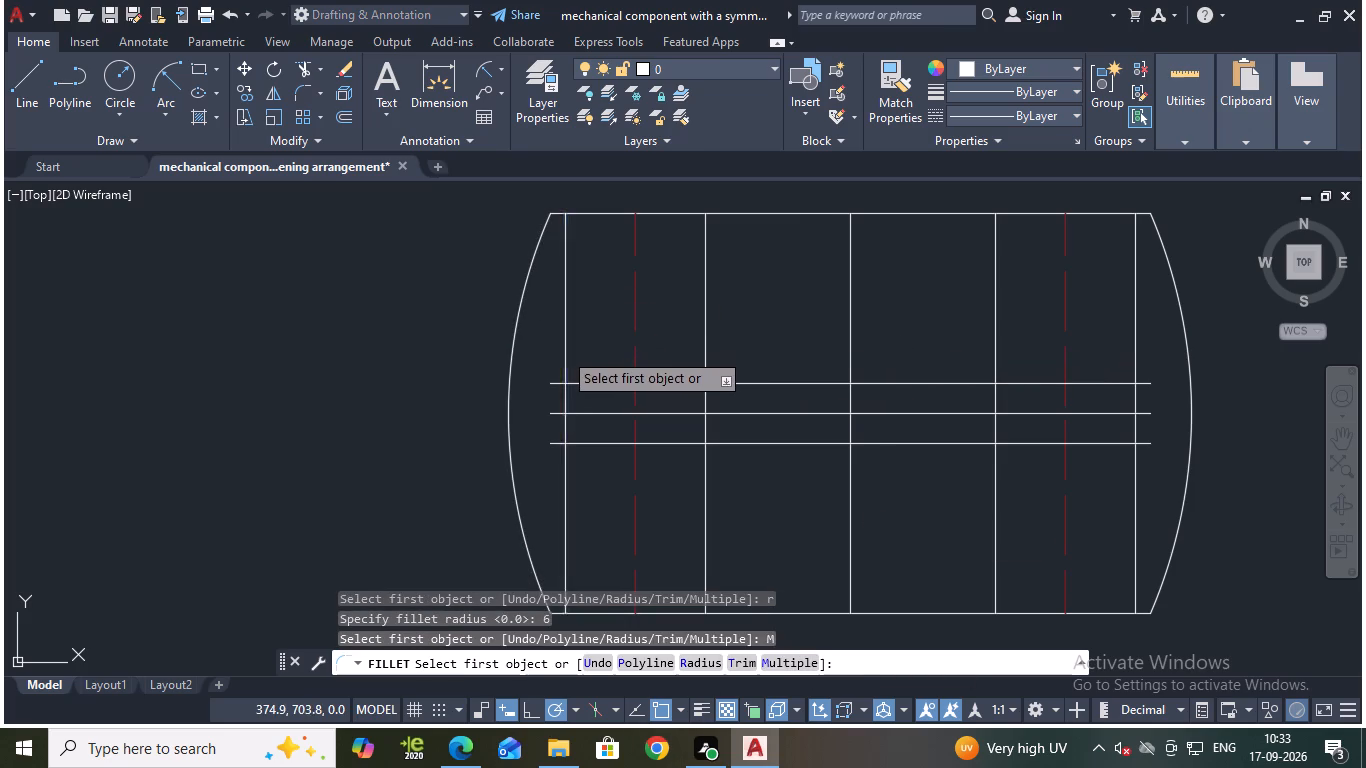
click(563, 351)
key(Escape)
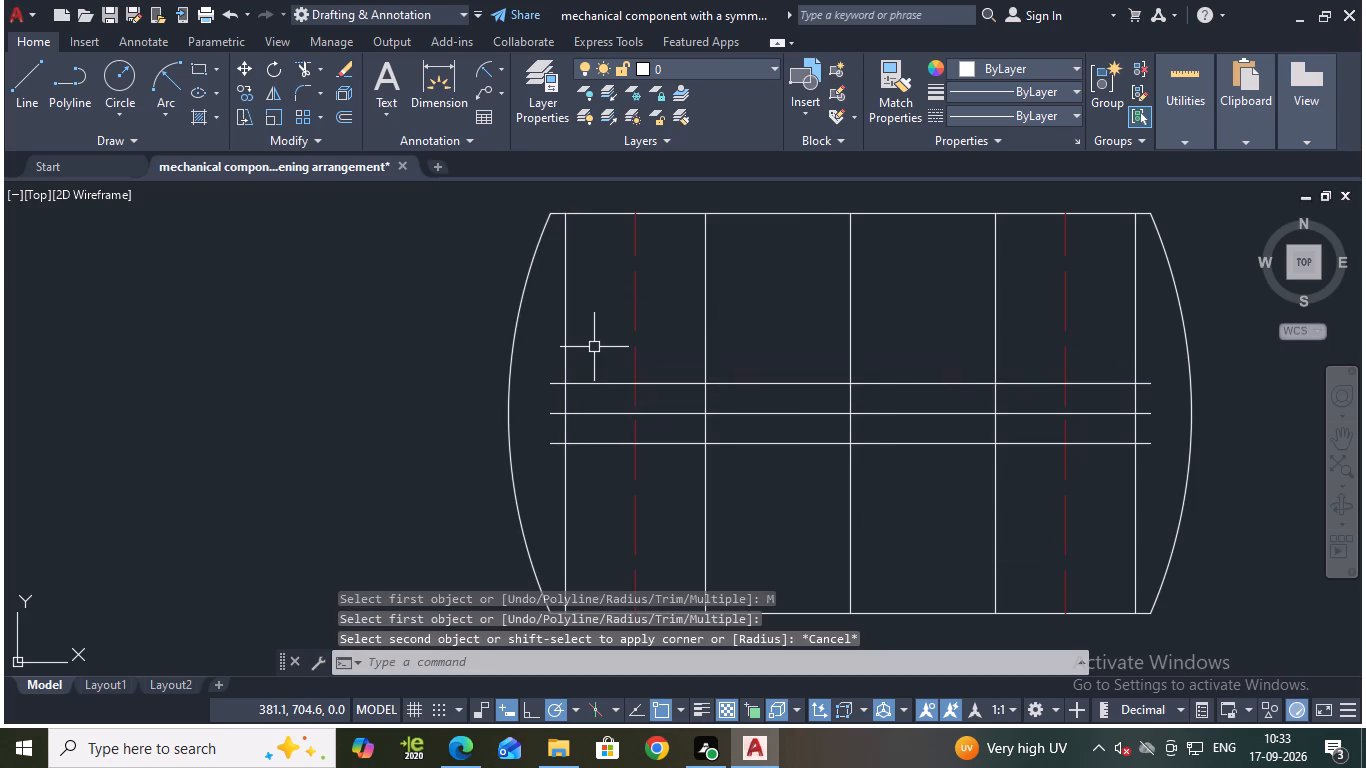
Trim the four solid slot side lines out of the band between the two horizontal lines offset from the horizontal centerline.
text(tr)
key(Return)
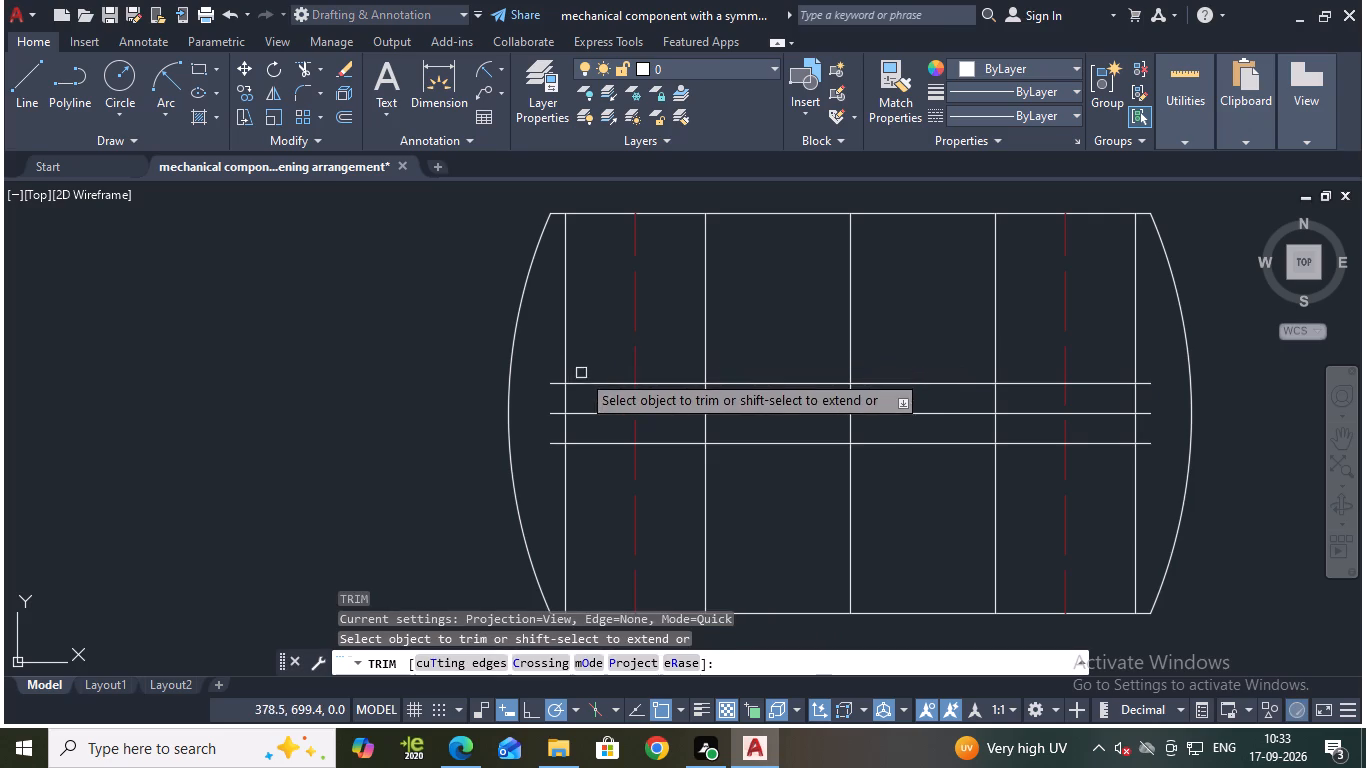
click(565, 399)
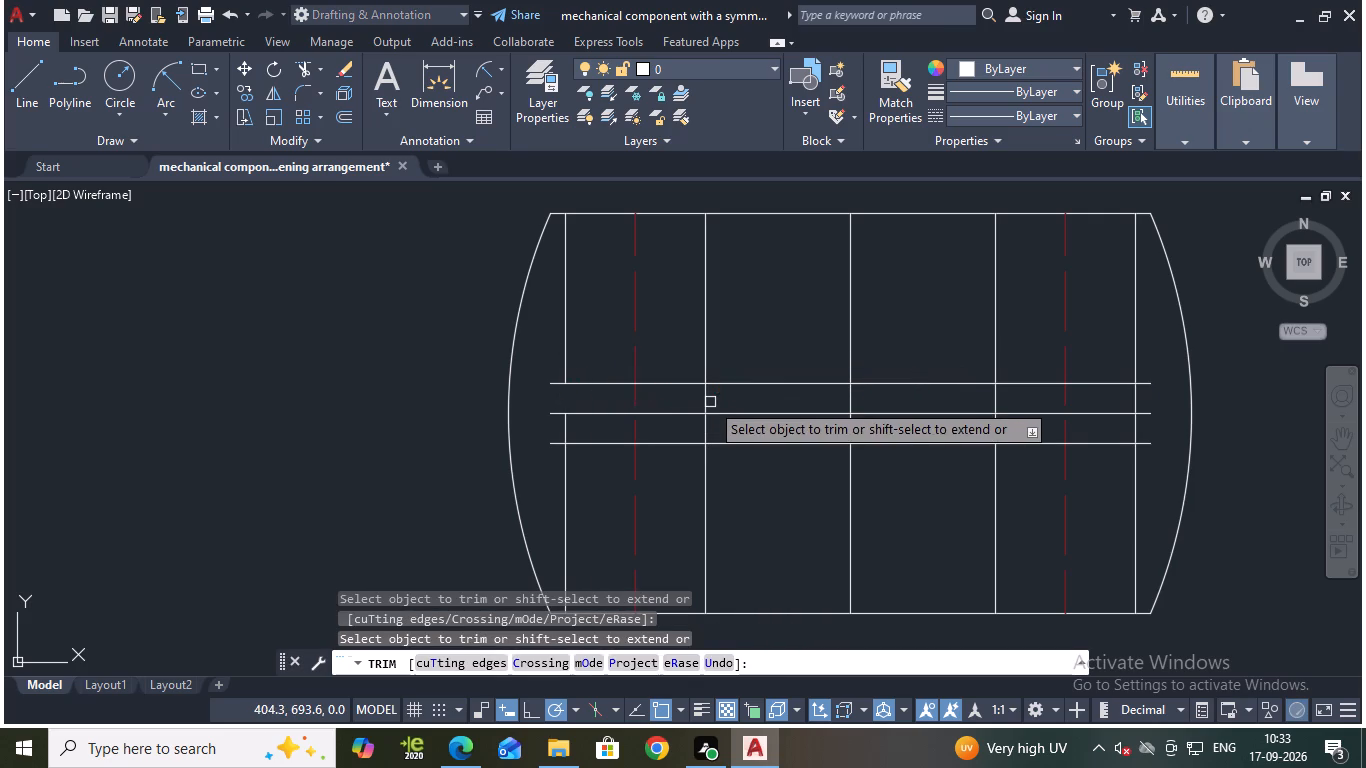
click(705, 403)
click(706, 431)
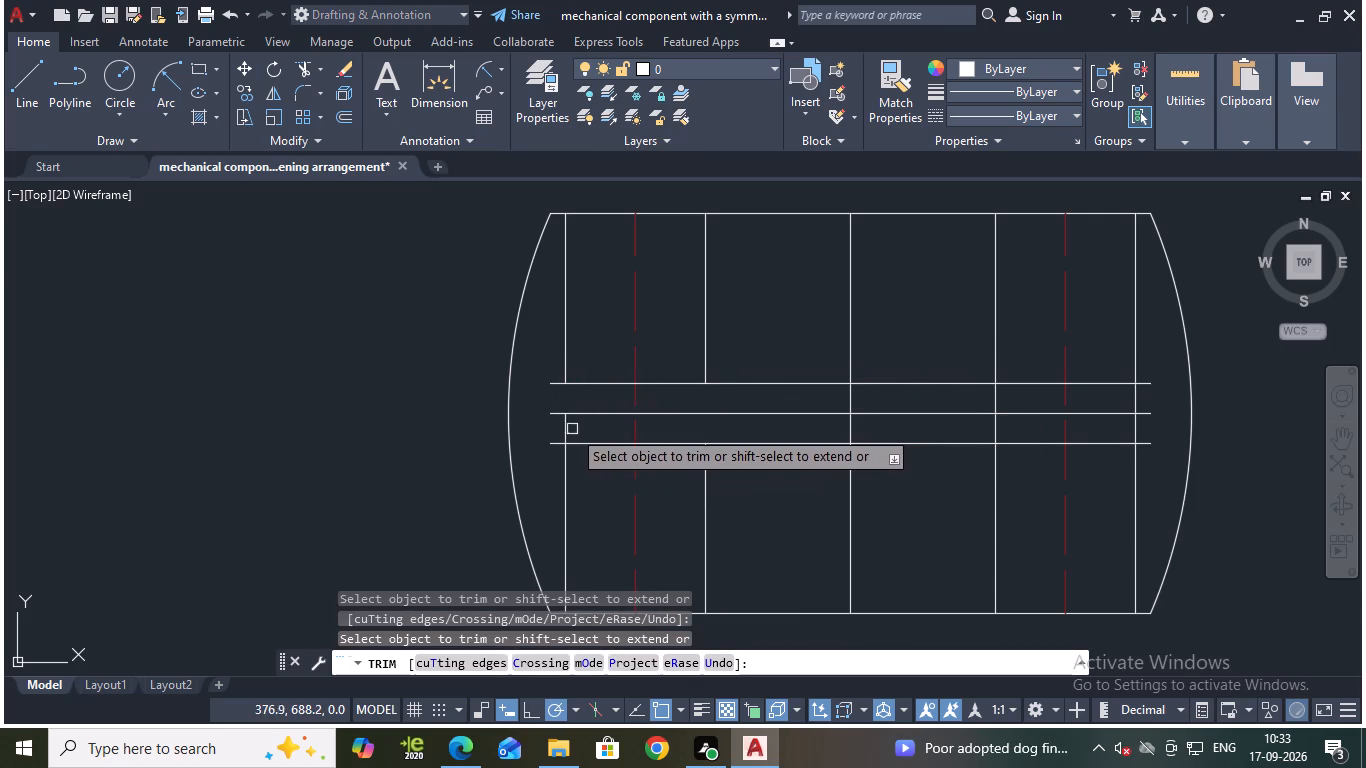
click(565, 428)
click(996, 399)
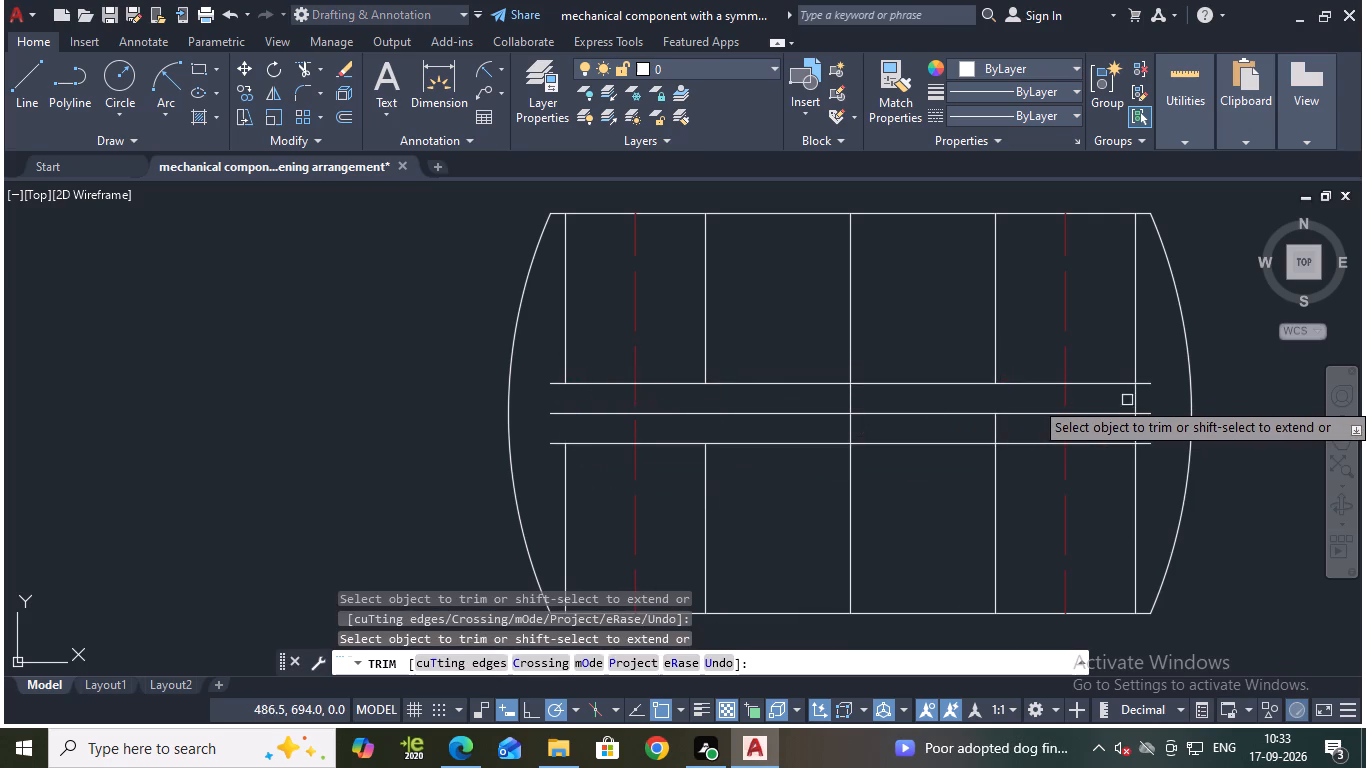
click(1140, 400)
click(1139, 400)
click(1133, 397)
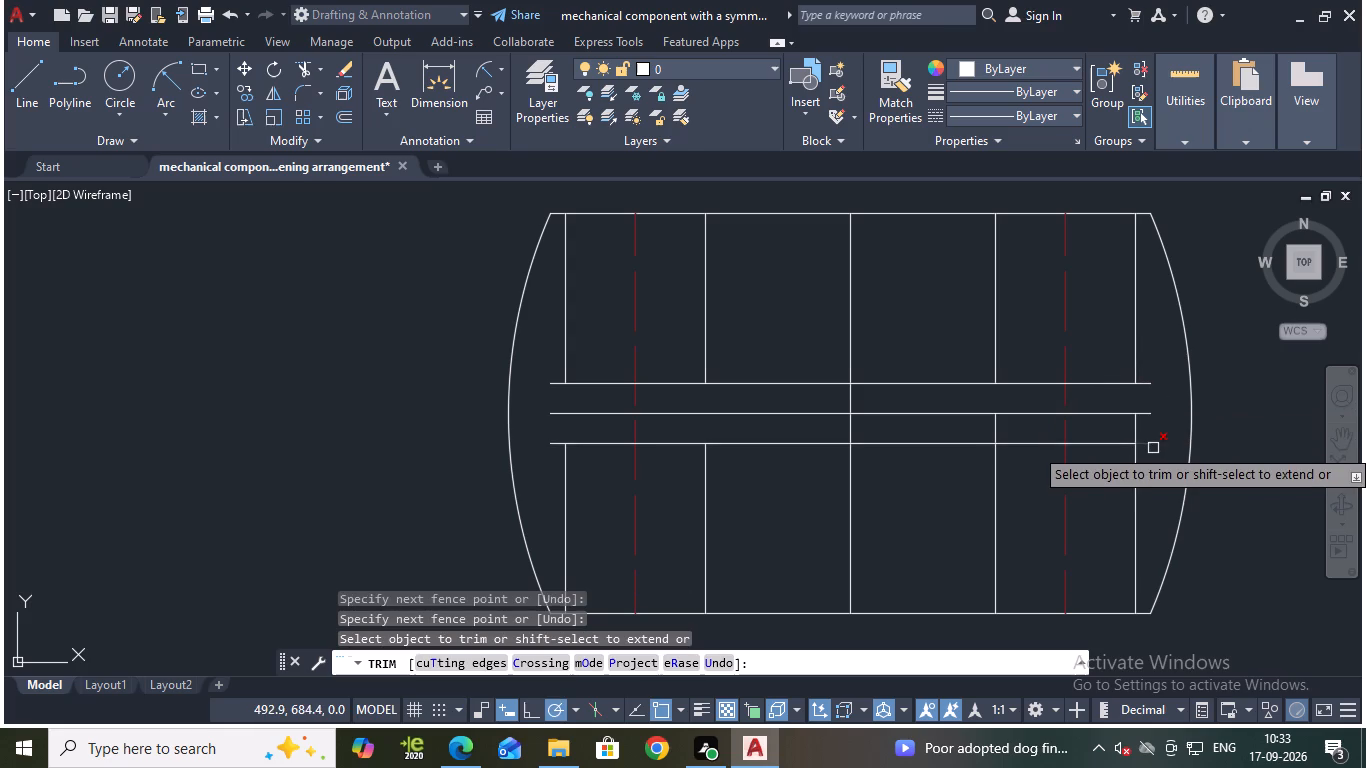
click(1137, 433)
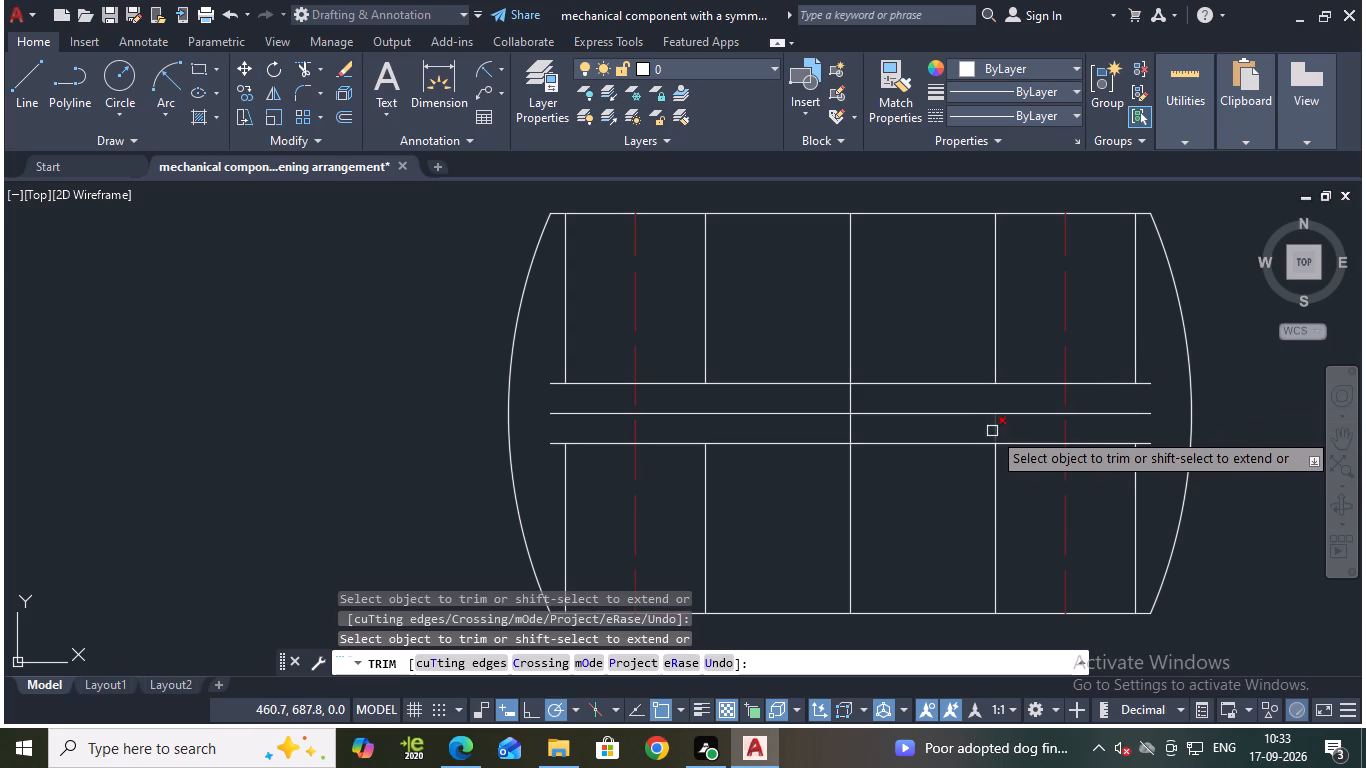
click(992, 431)
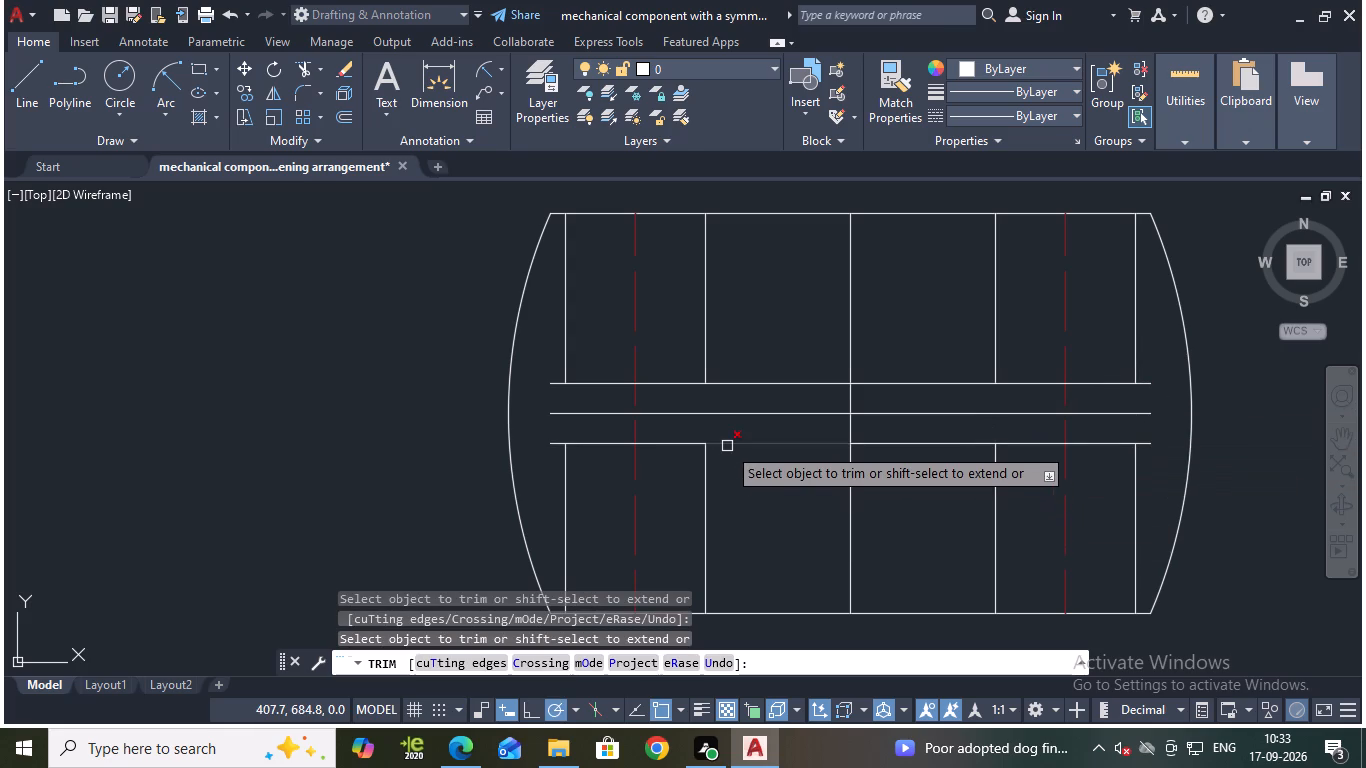
Trim the two offset horizontal lines between the inner slot sides and beyond the outer slot sides, leaving four square-cornered slots.
drag(727, 446, 737, 446)
click(928, 447)
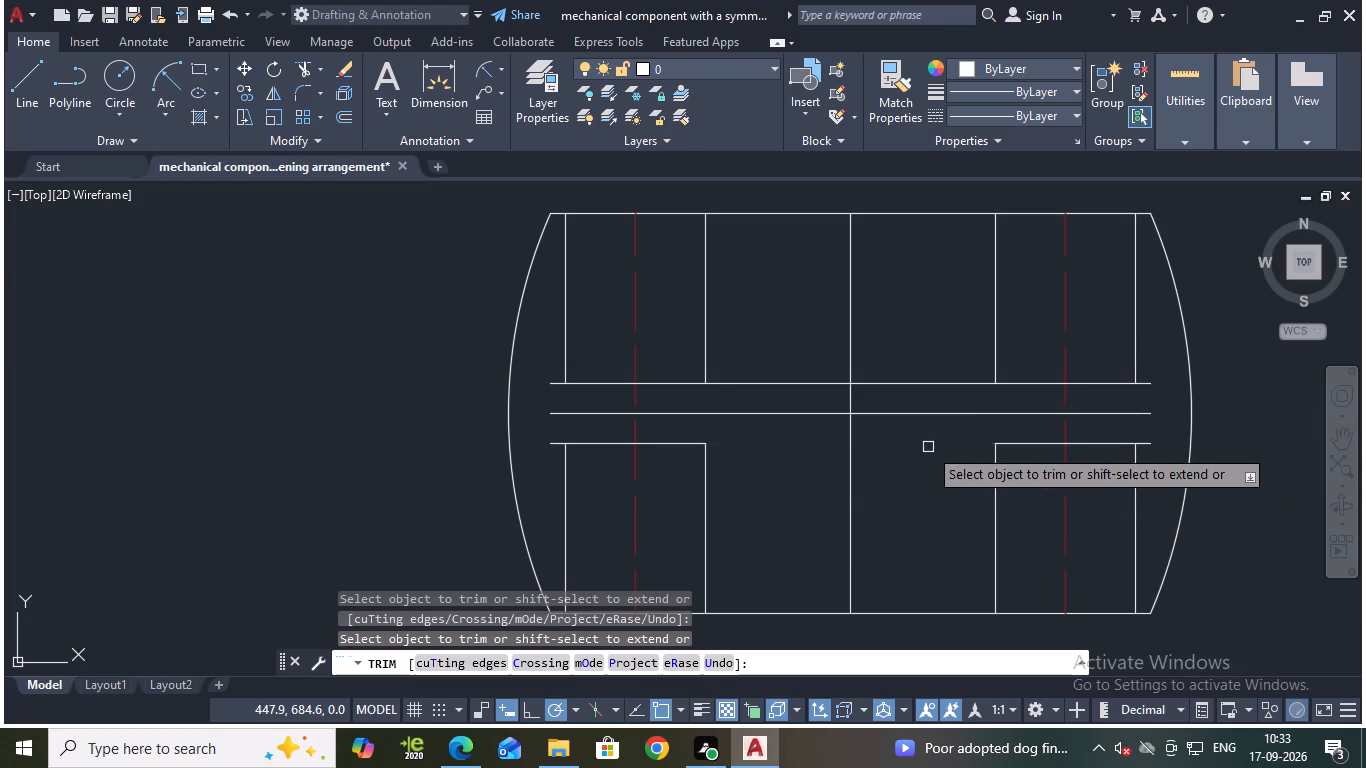
click(746, 384)
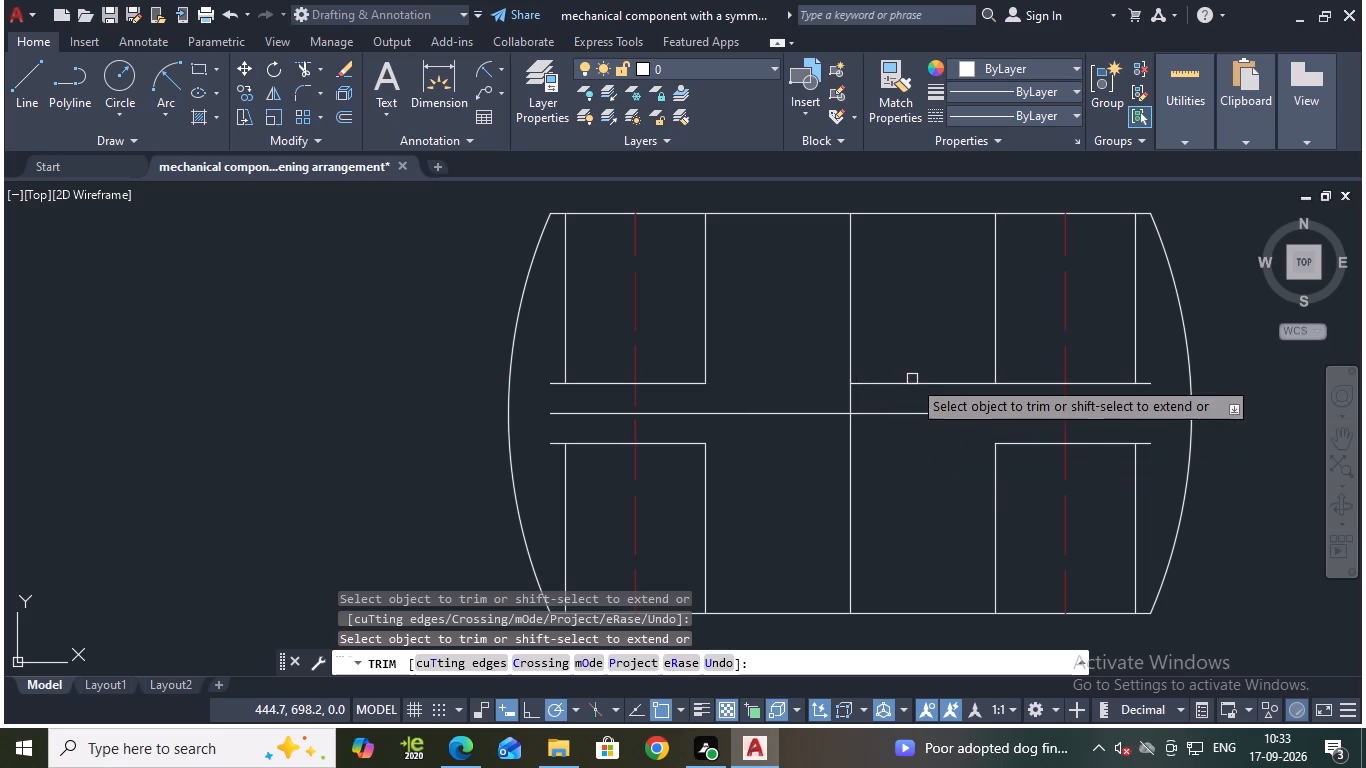
click(917, 388)
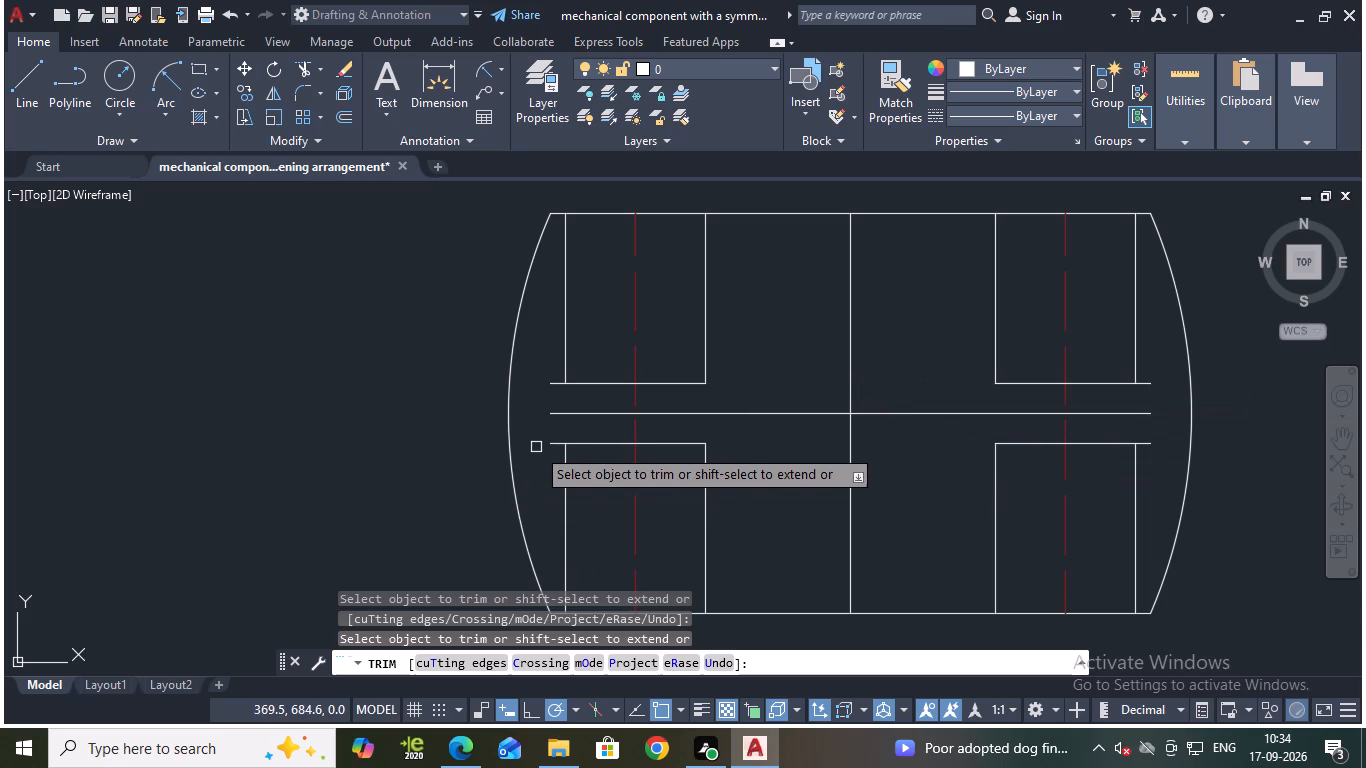
click(548, 443)
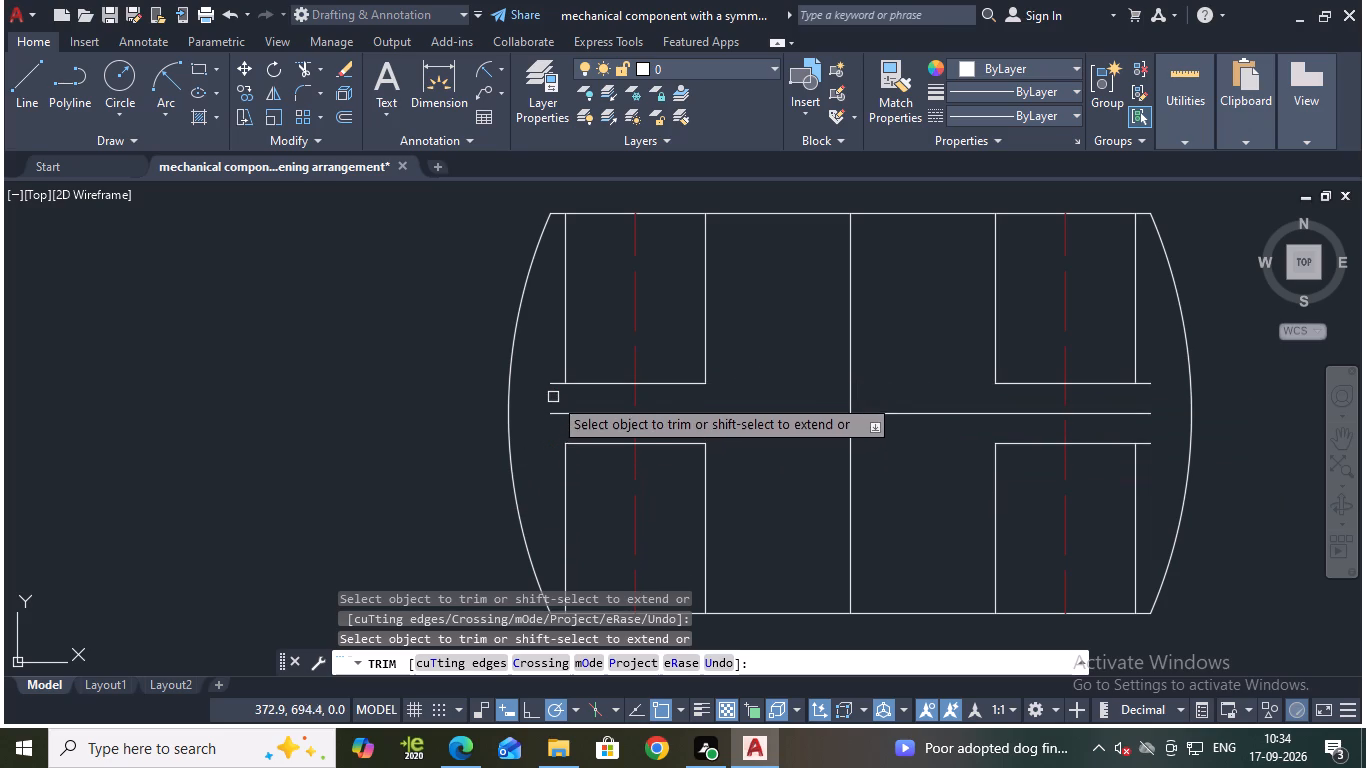
click(553, 384)
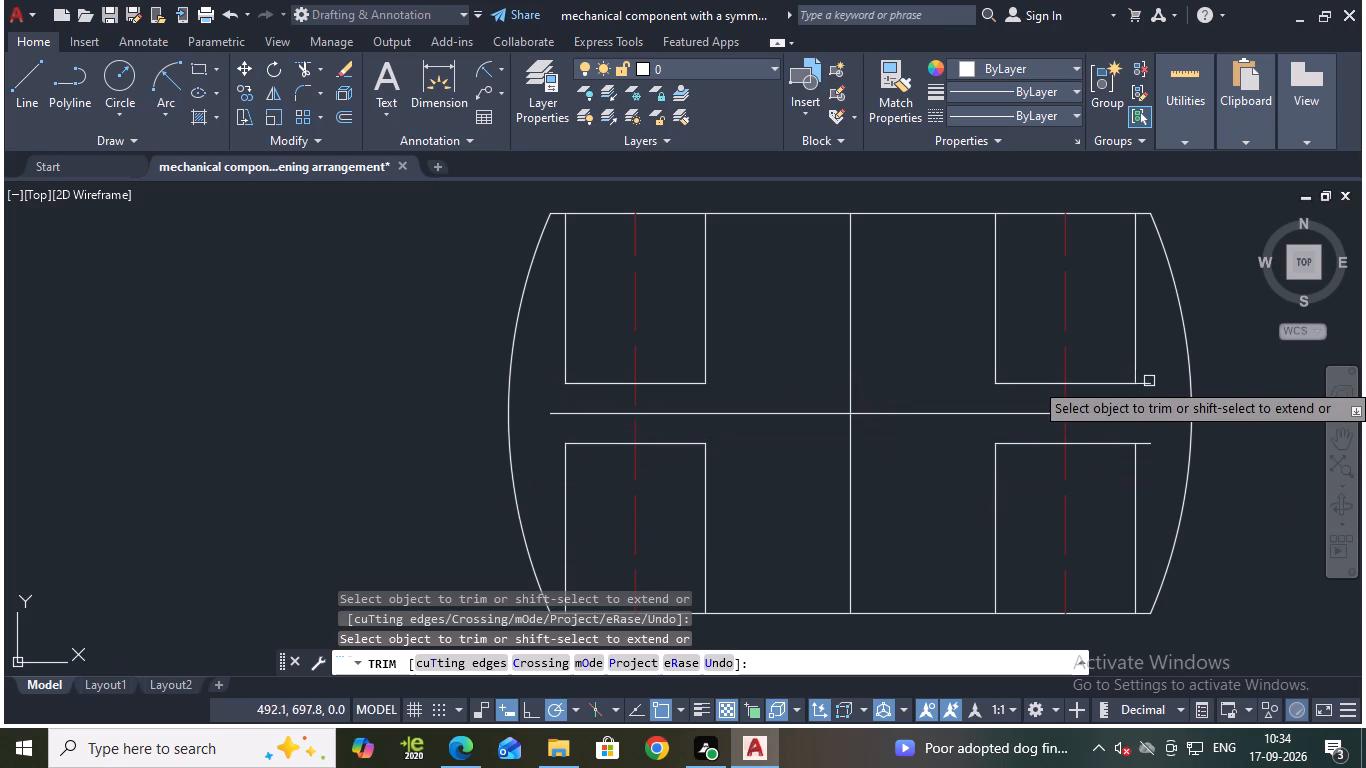
click(1148, 381)
click(1150, 446)
key(Escape)
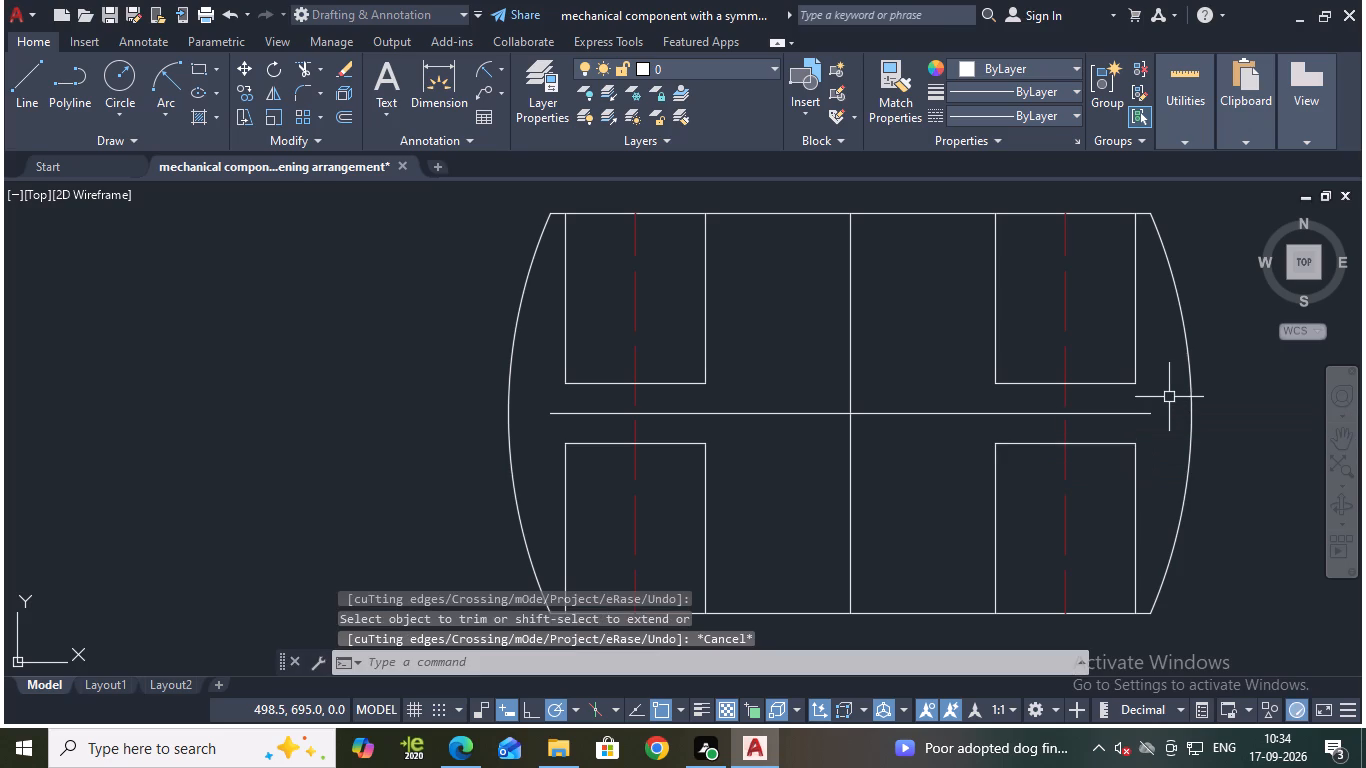
Fillet the inner-end corners of the upper and lower left slots with a 6 mm radius, using the Multiple option.
key(f)
key(Return)
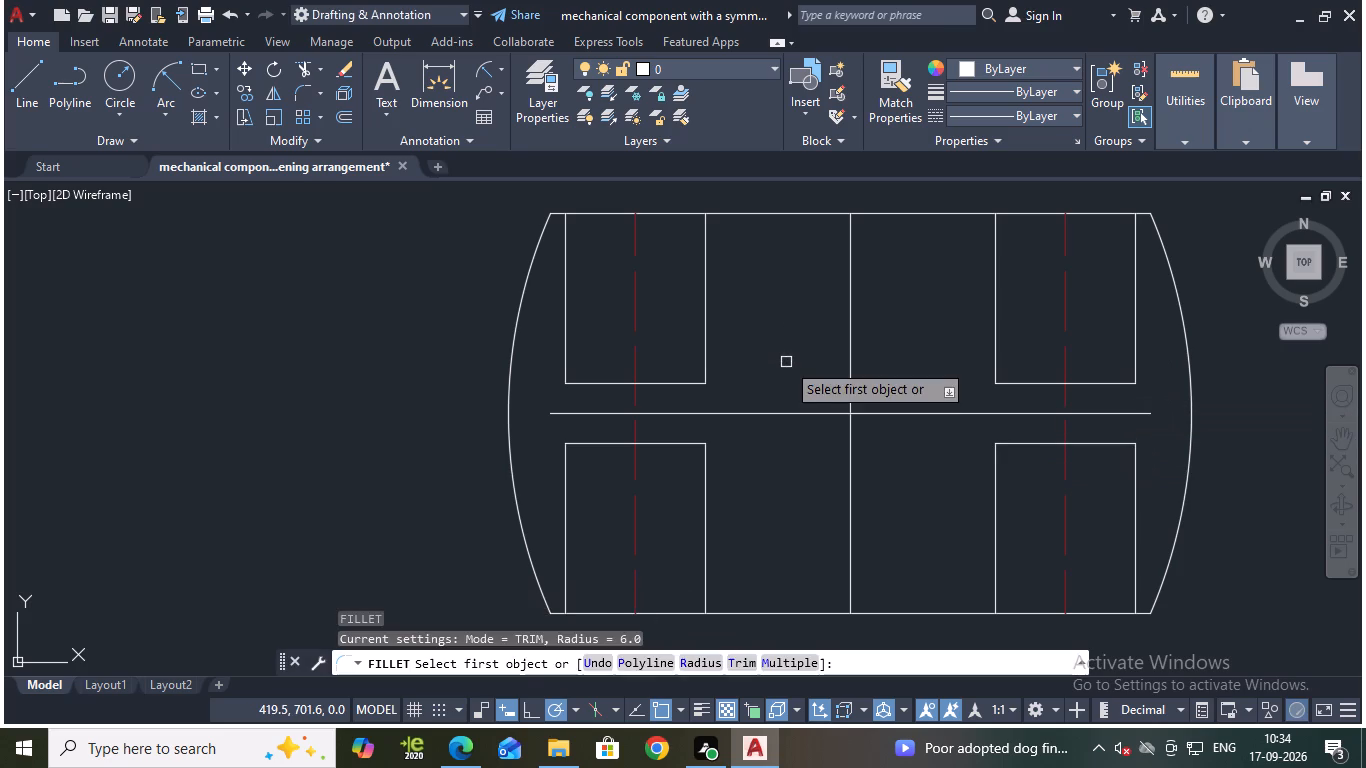
key(r)
key(Return)
key(Return)
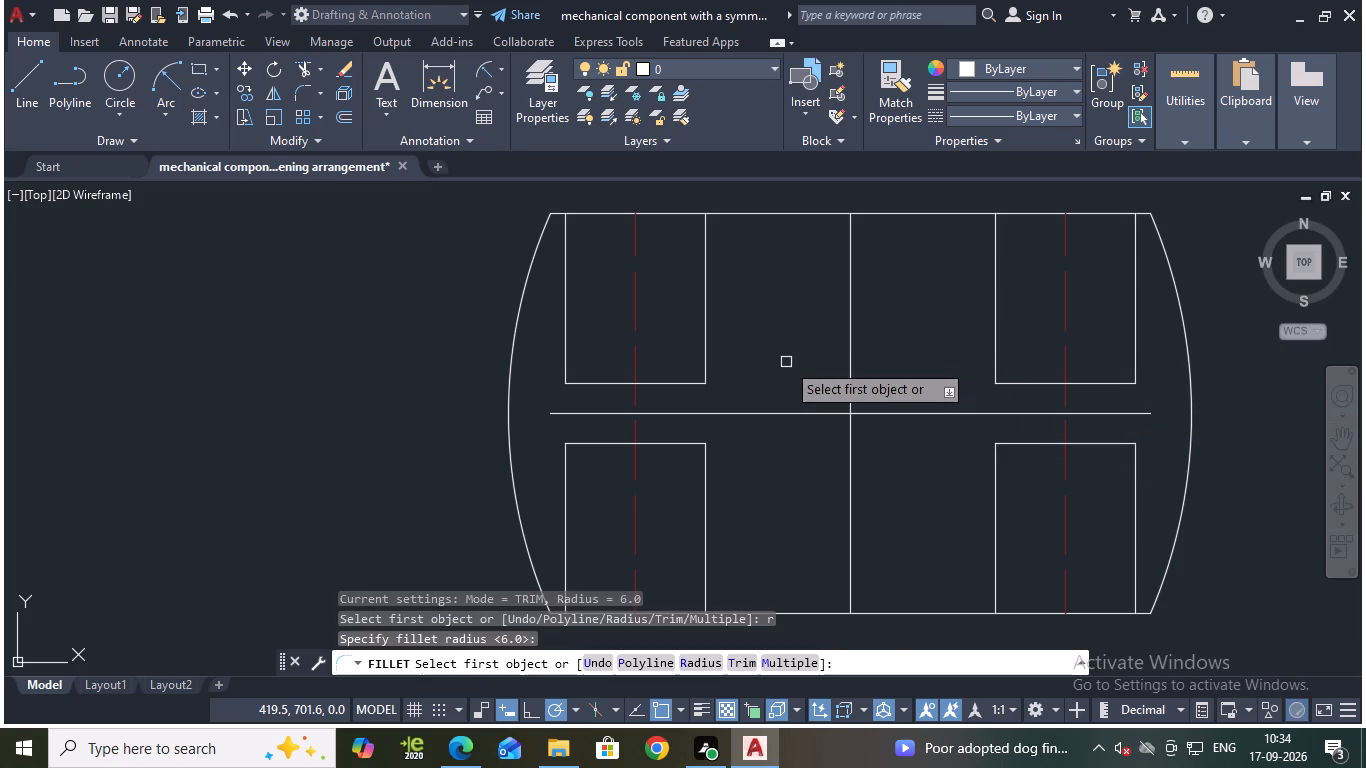
click(780, 660)
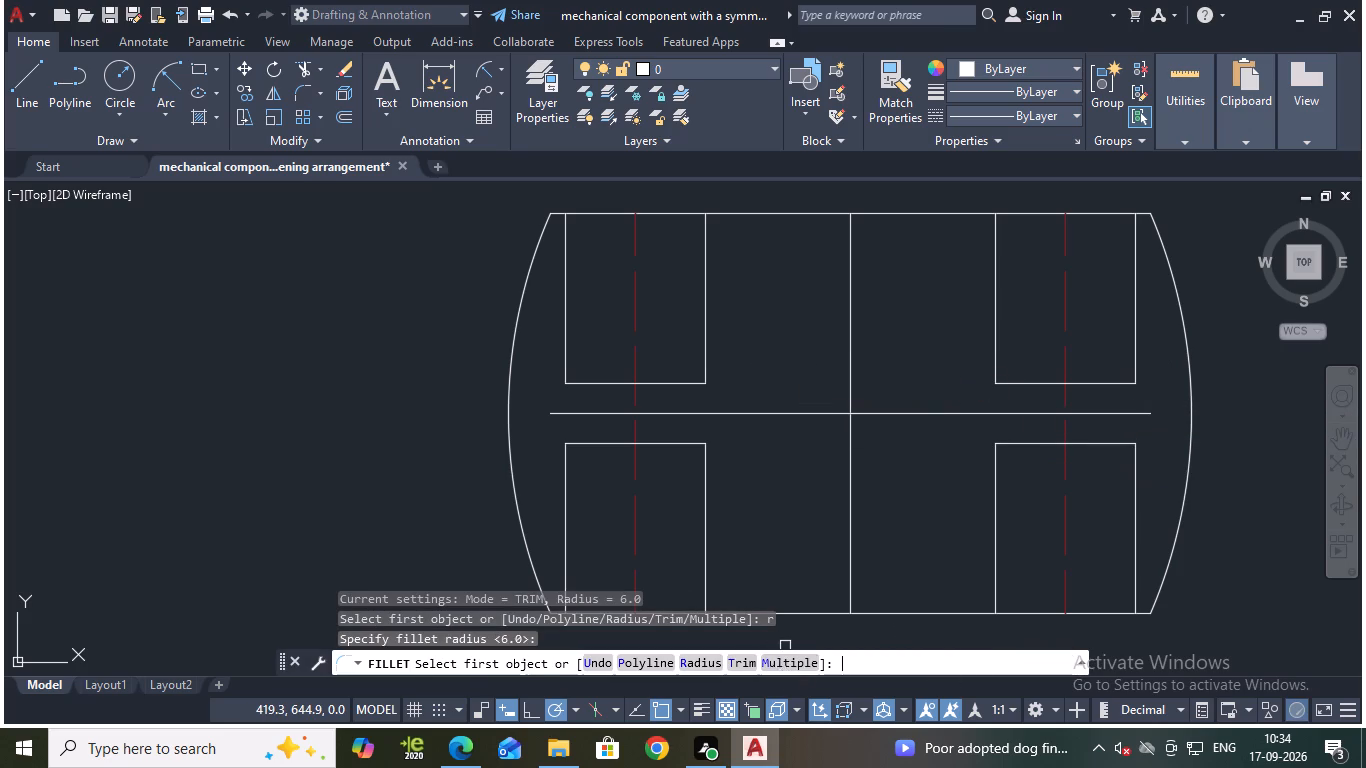
click(569, 485)
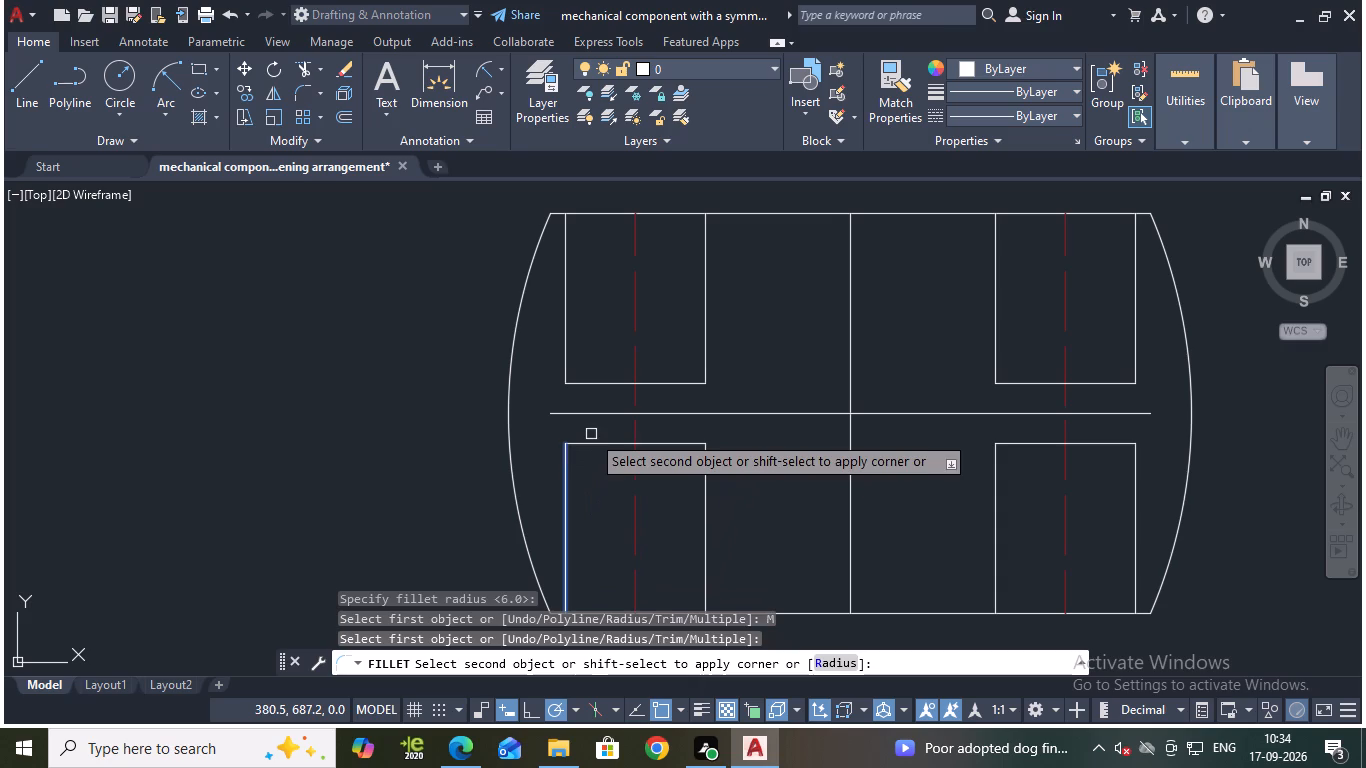
click(585, 445)
click(705, 472)
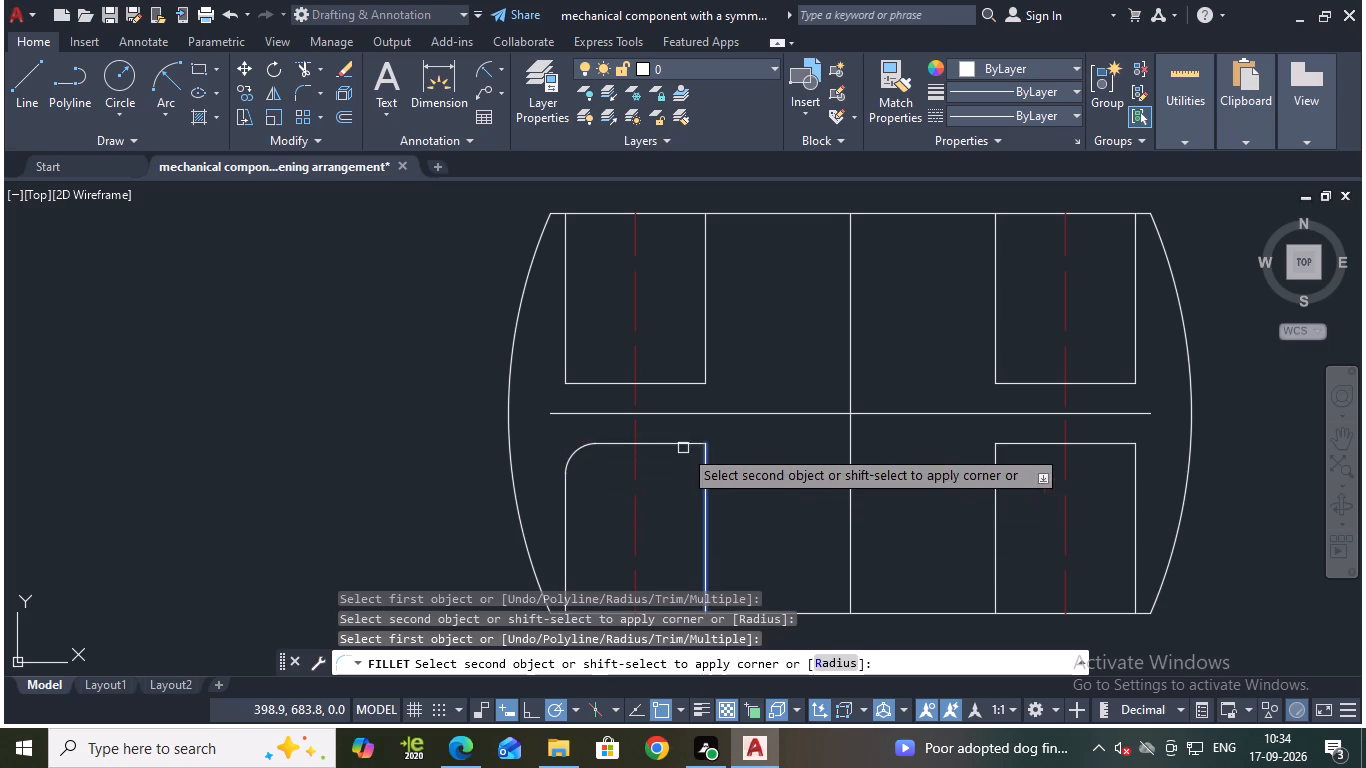
click(682, 447)
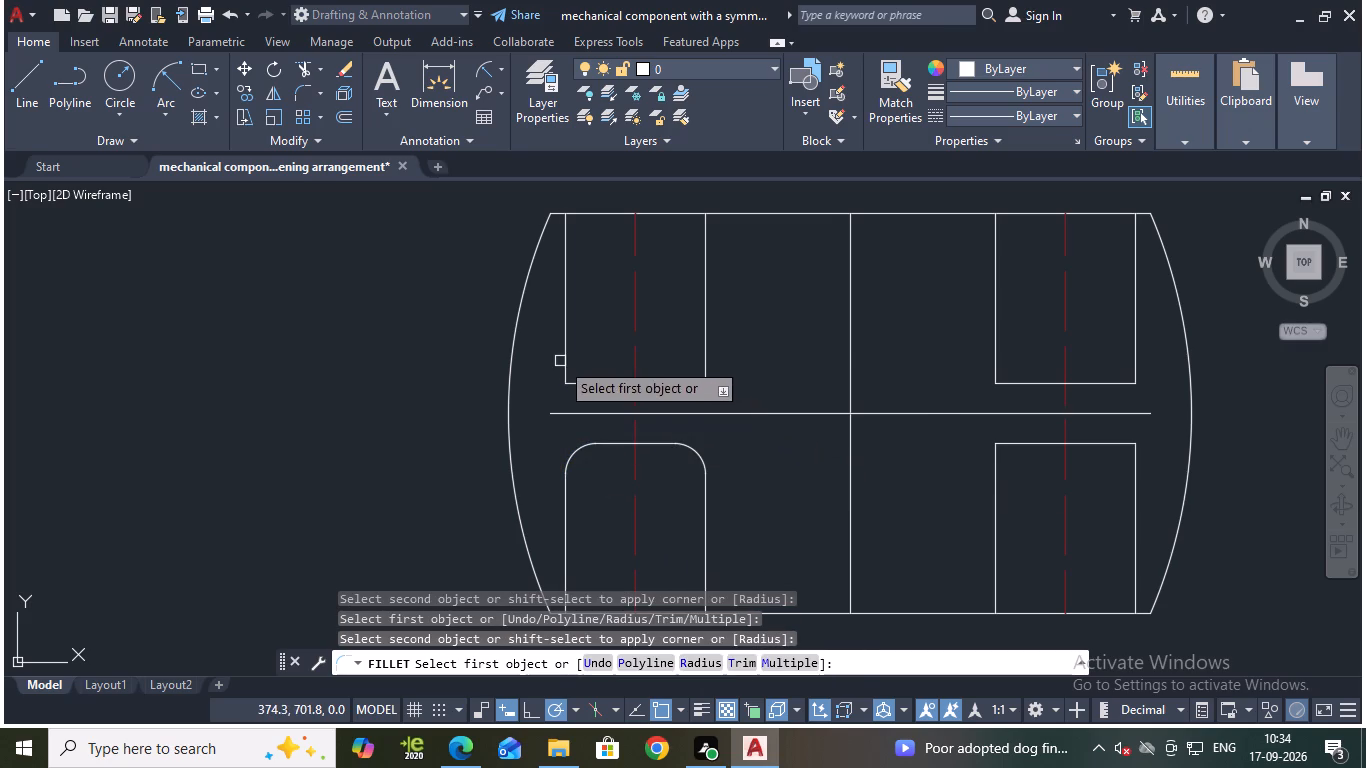
click(560, 361)
click(581, 381)
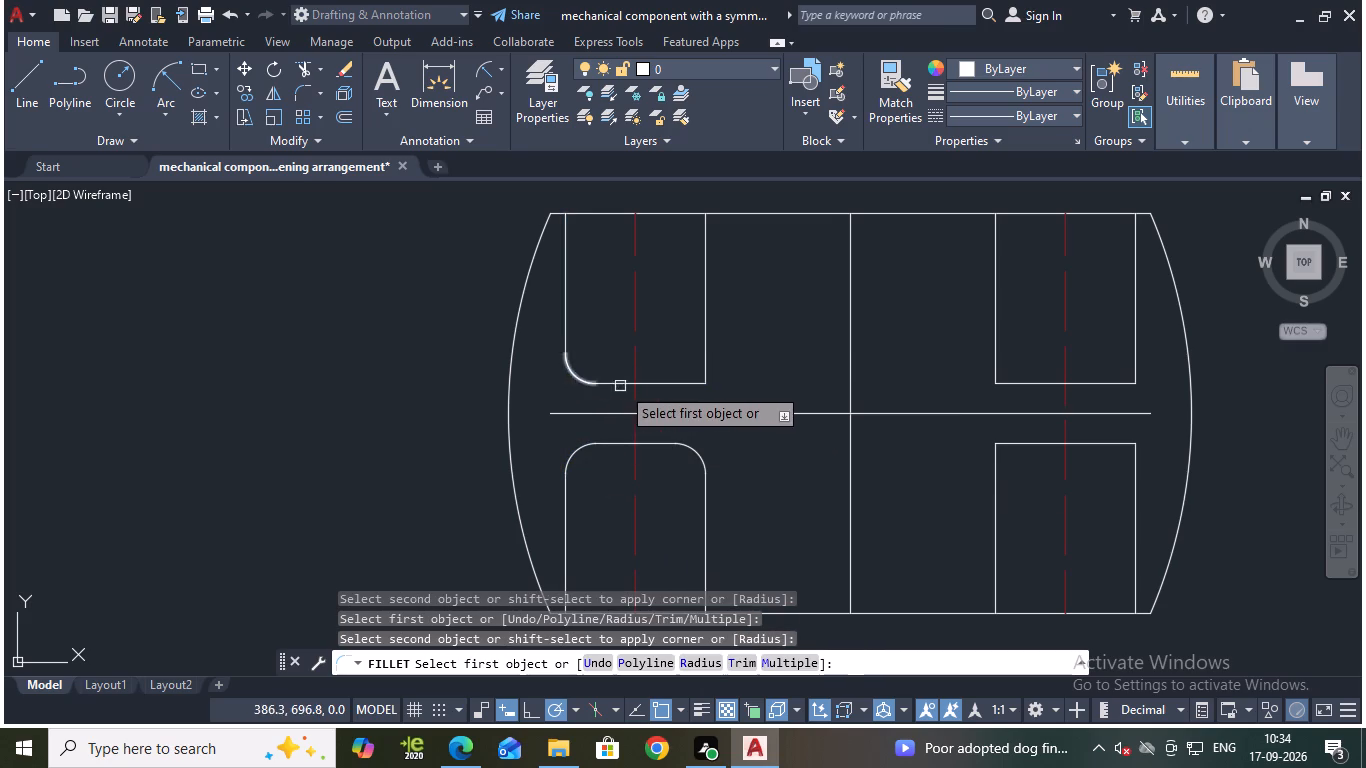
click(658, 384)
click(704, 365)
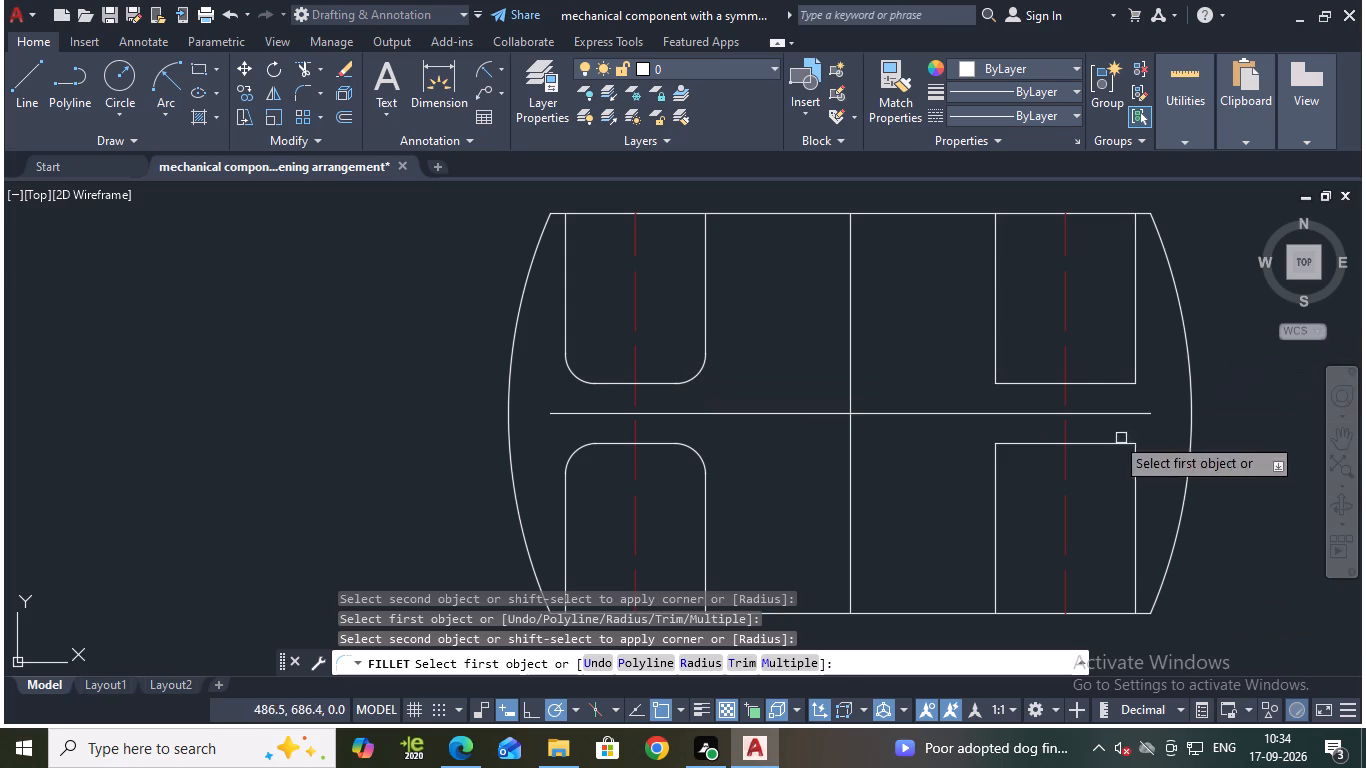
Fillet the inner-end corners of the upper and lower right slots with the same 6 mm radius.
click(995, 359)
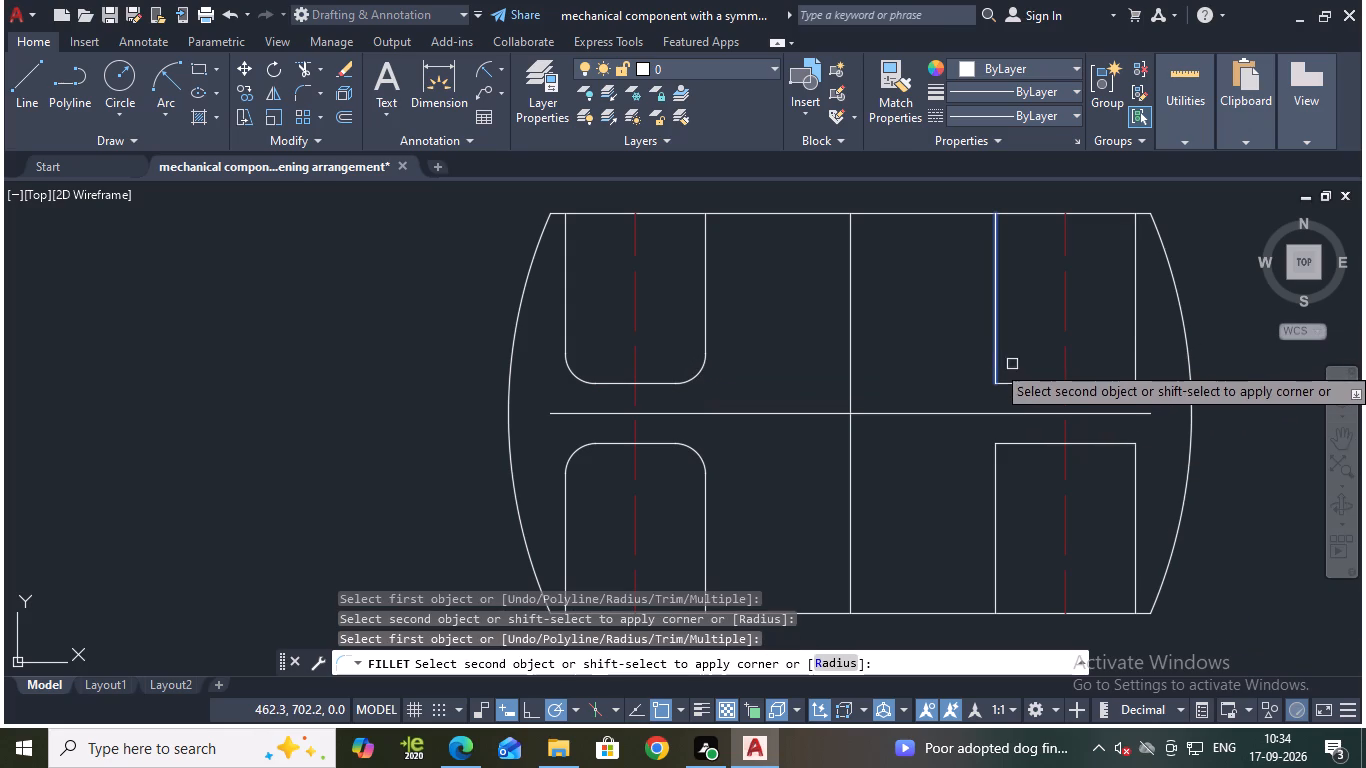
click(1024, 381)
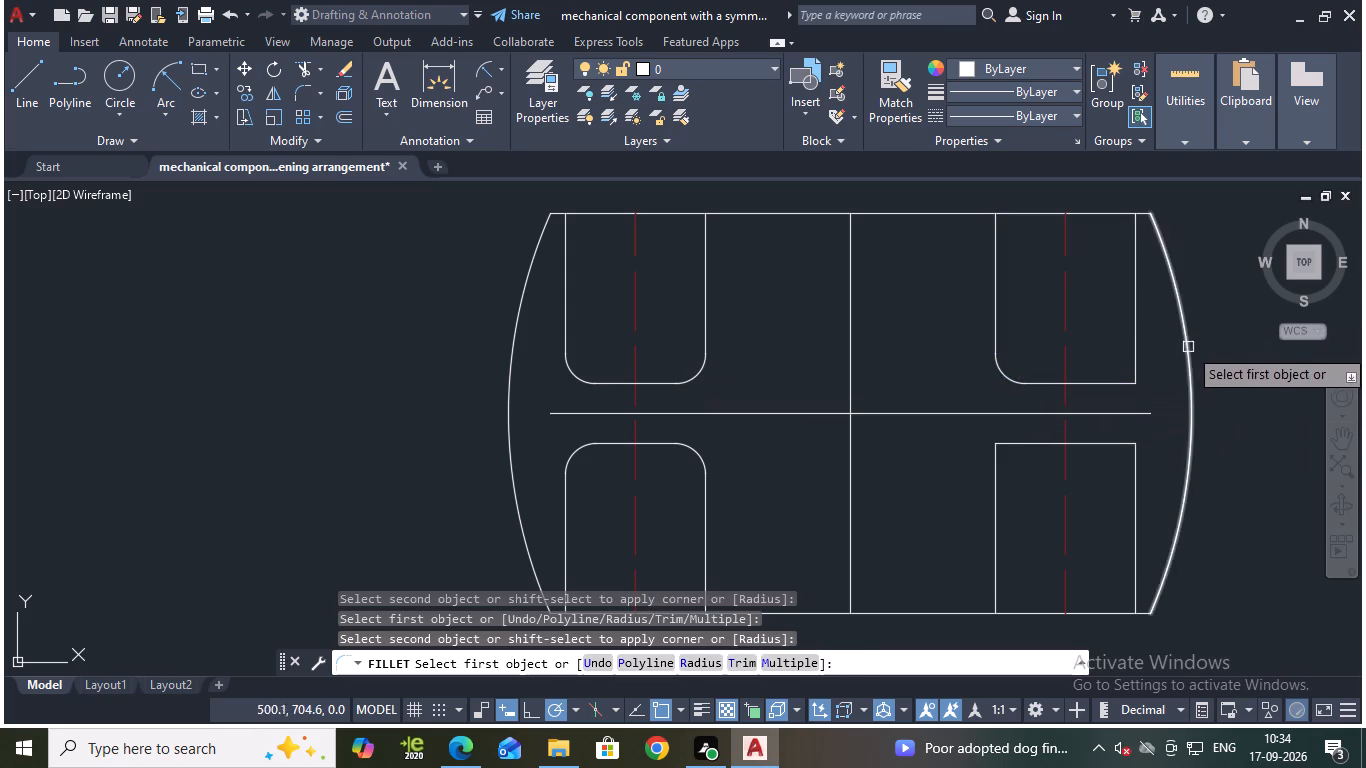
click(1139, 362)
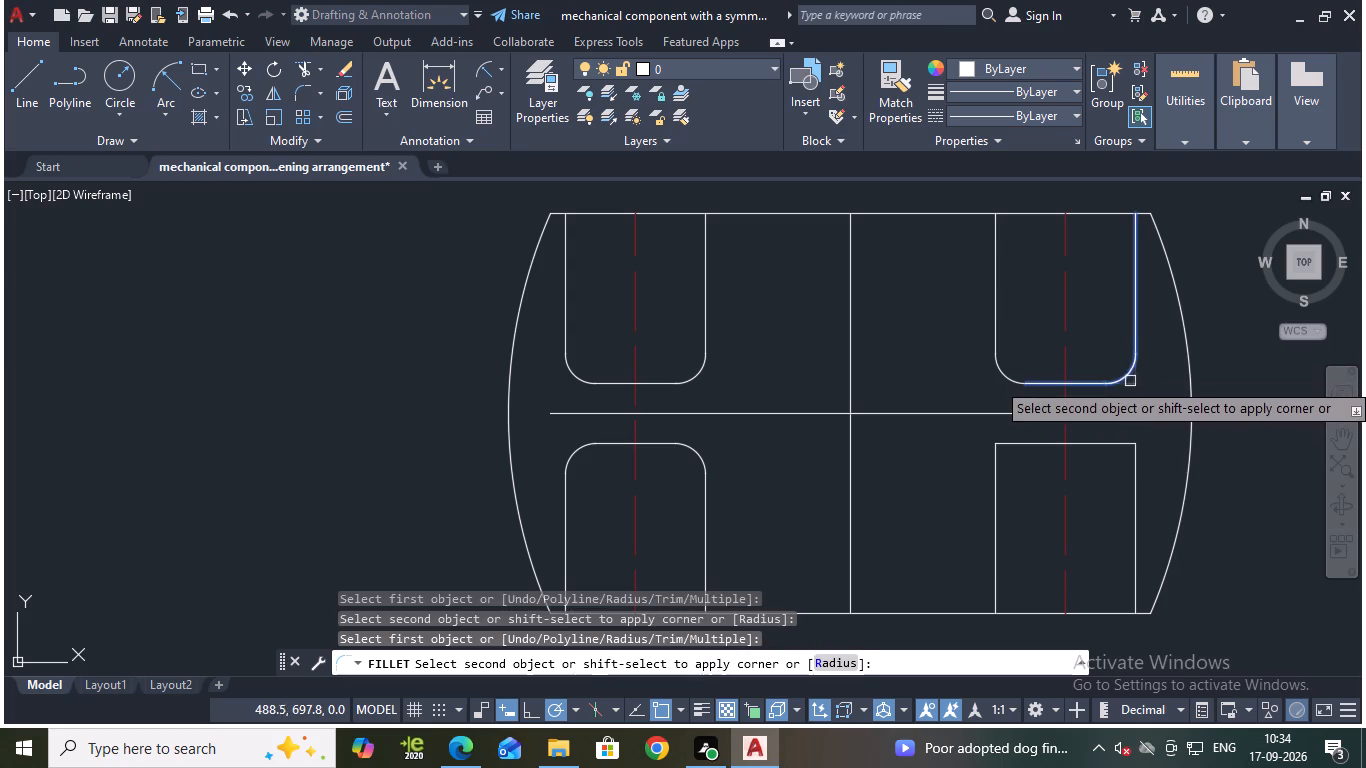
click(1128, 381)
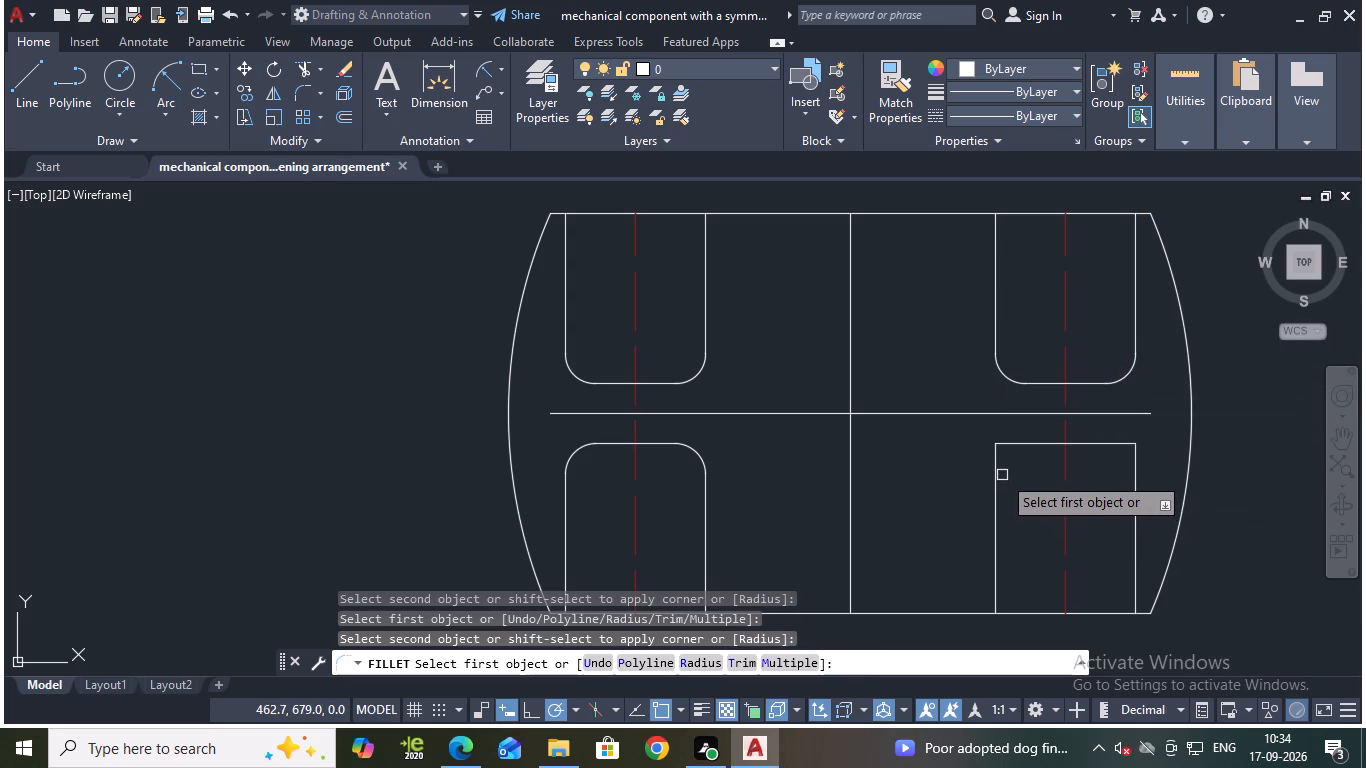
click(998, 478)
click(1023, 443)
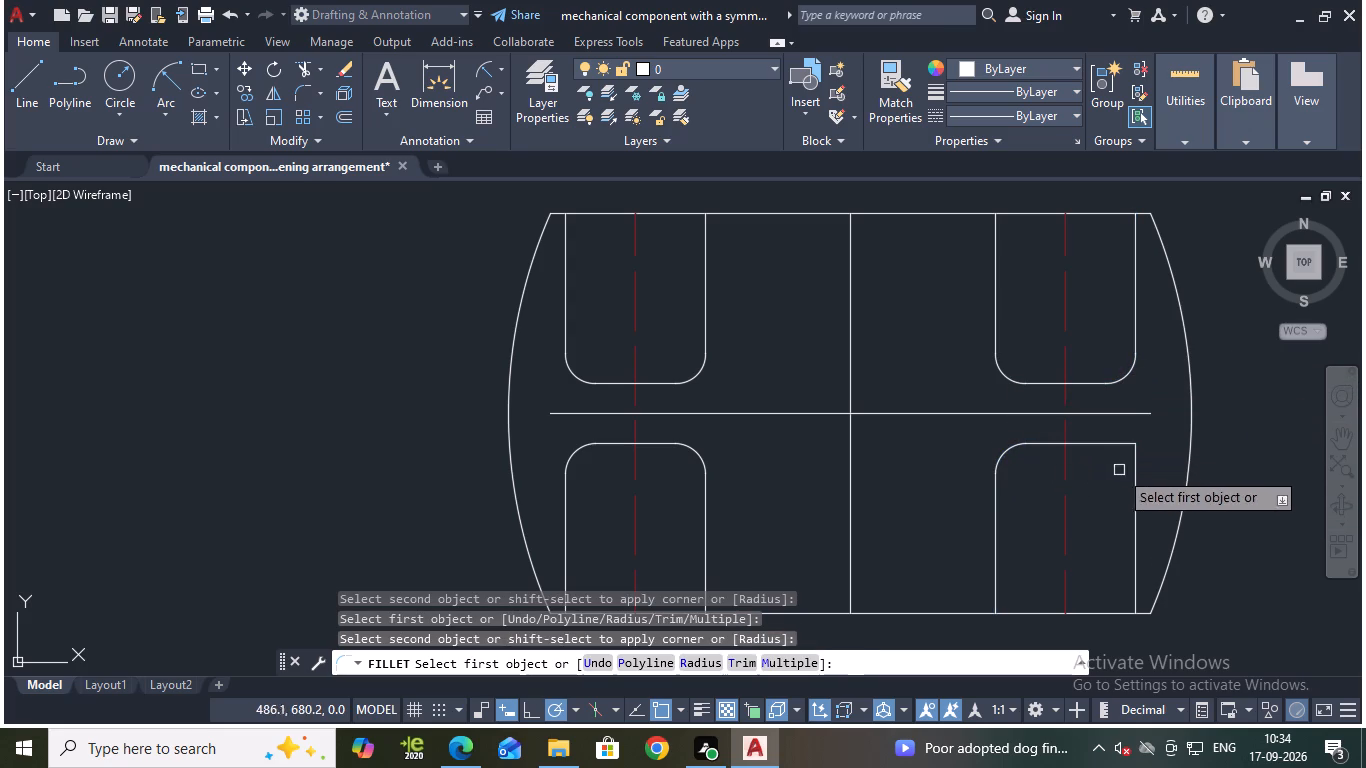
click(1131, 478)
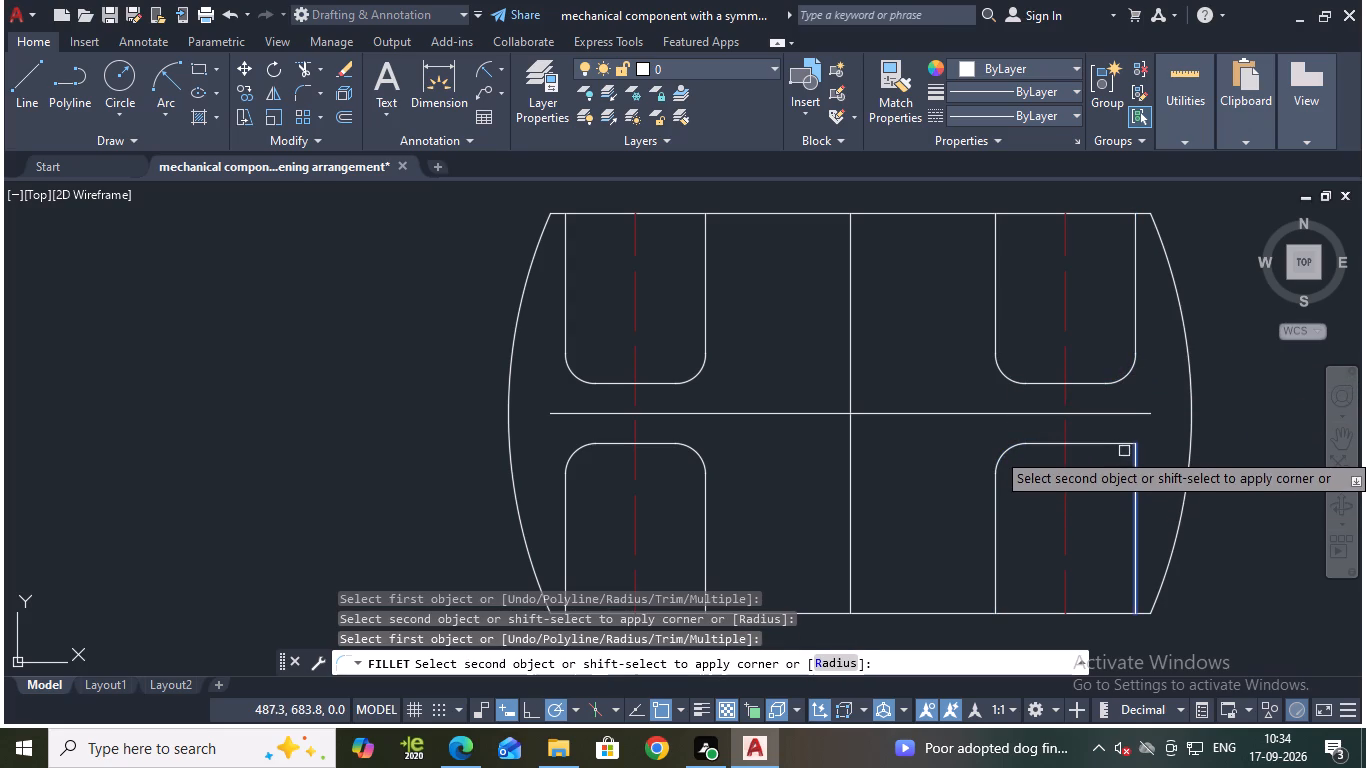
click(1114, 448)
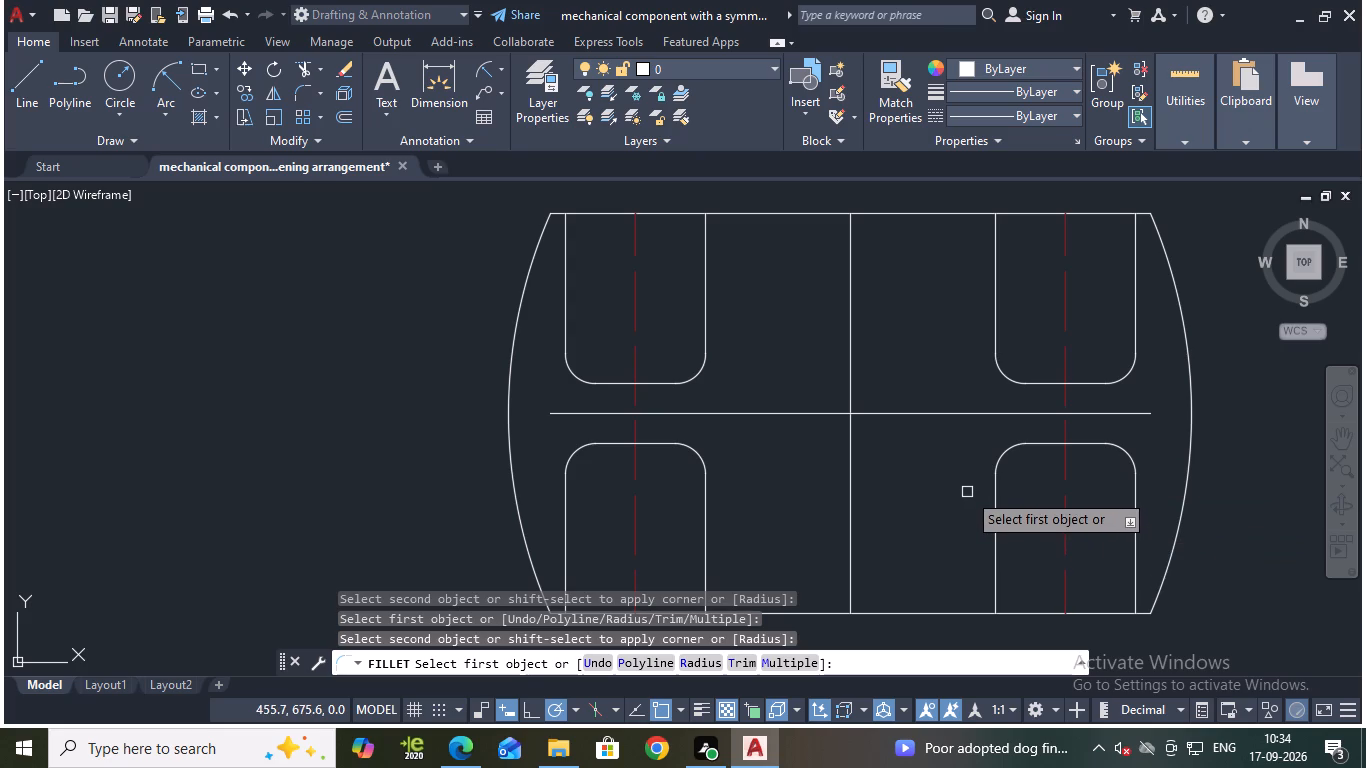
key(Escape)
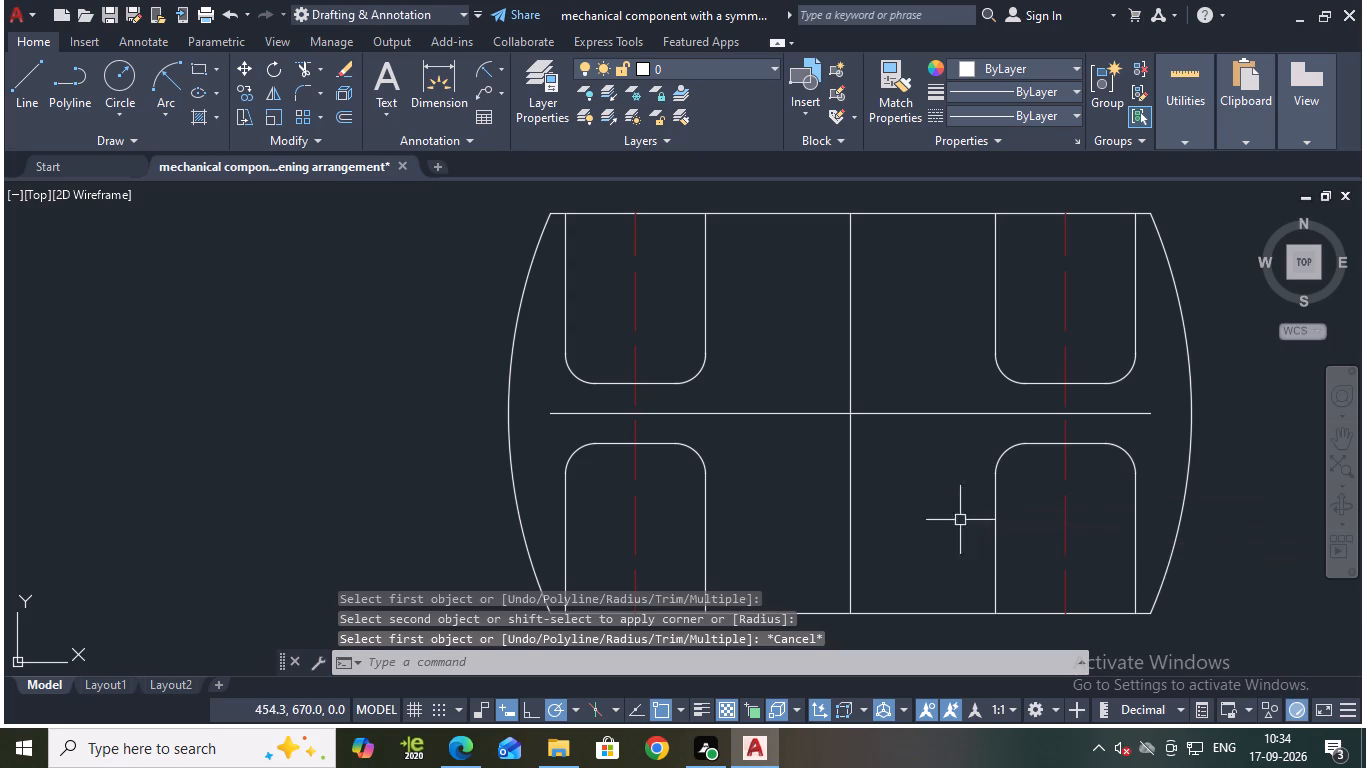
Offset the left dashed red centerline 7.5 mm to the right and 7.5 mm to the left.
click(634, 366)
key(o)
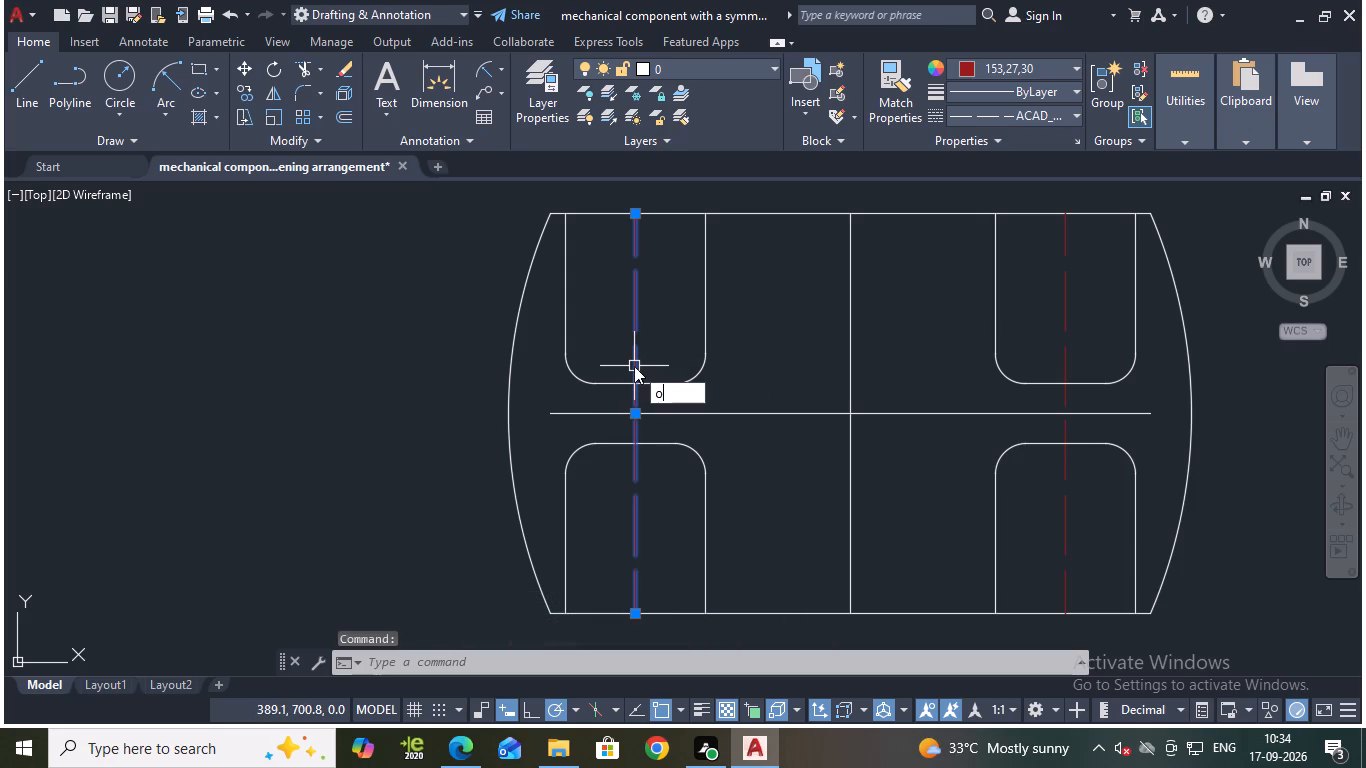
key(Return)
key(Return)
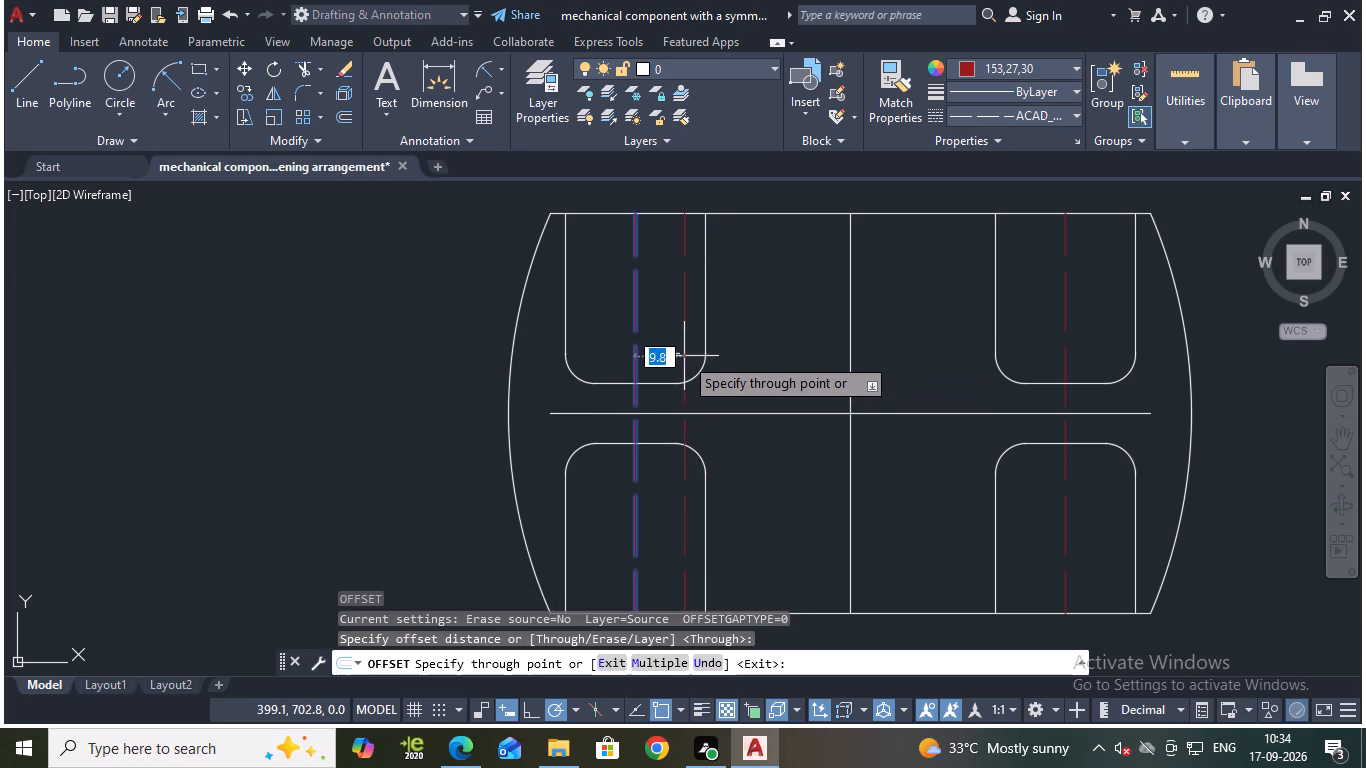
key(7)
text(.5)
key(Return)
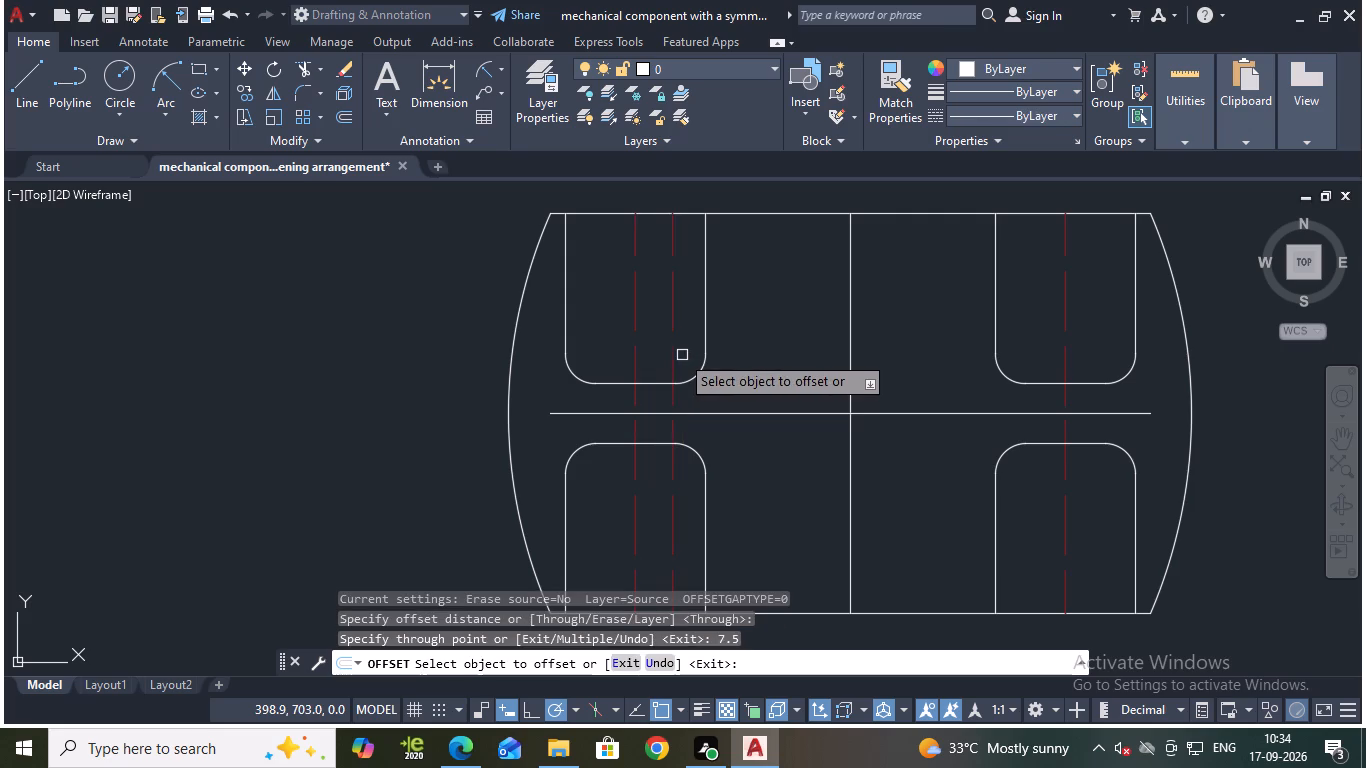
click(635, 396)
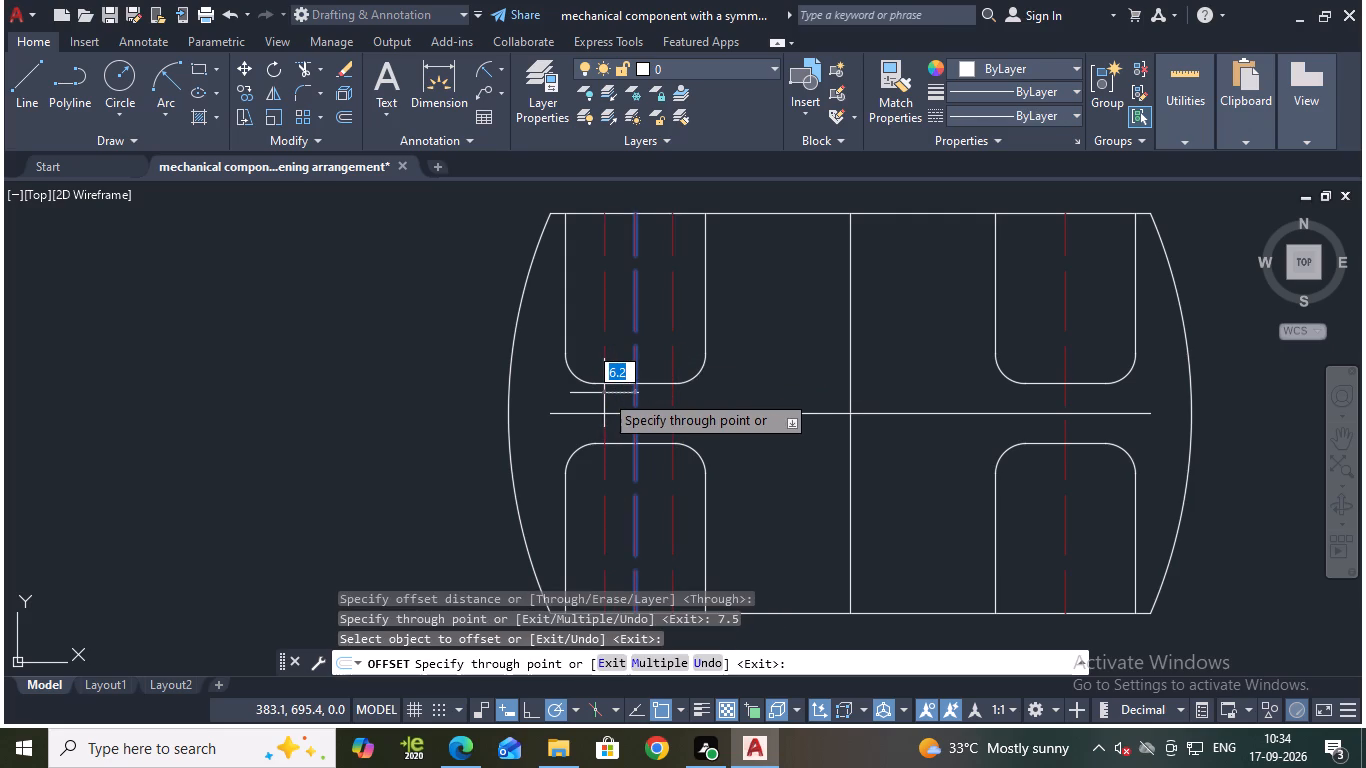
text(7.5)
key(Return)
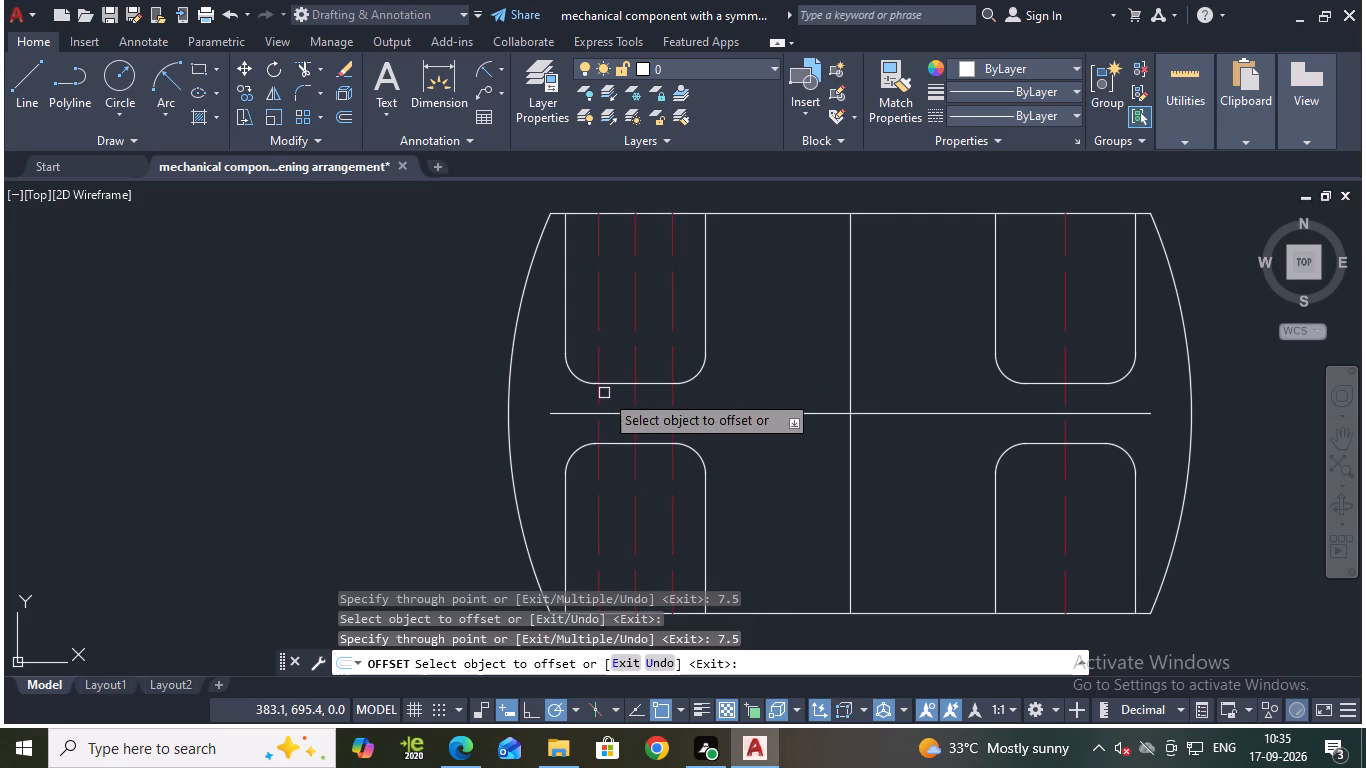
key(Escape)
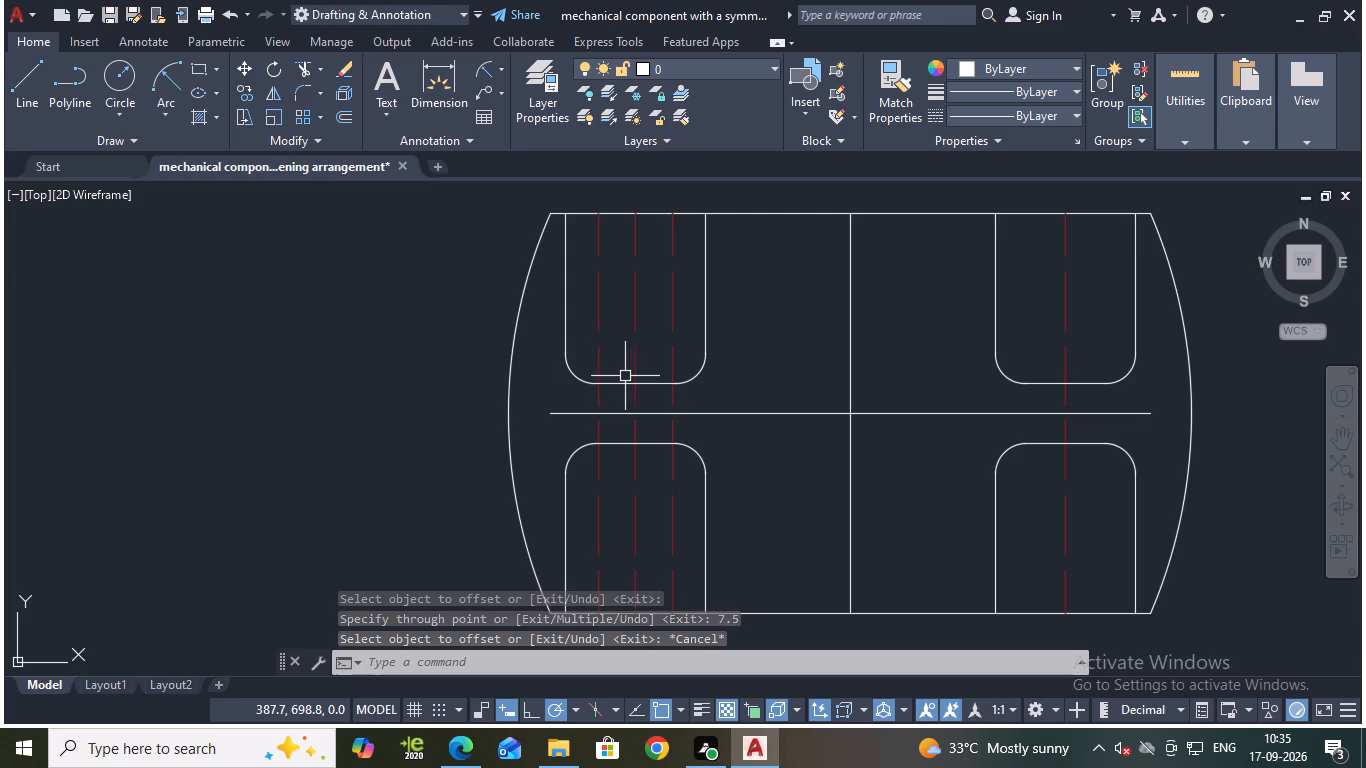
Trim the two 7.5 mm offset dashed lines inside the left slots, keeping only the segments between the upper and lower slots.
text(tr)
key(Return)
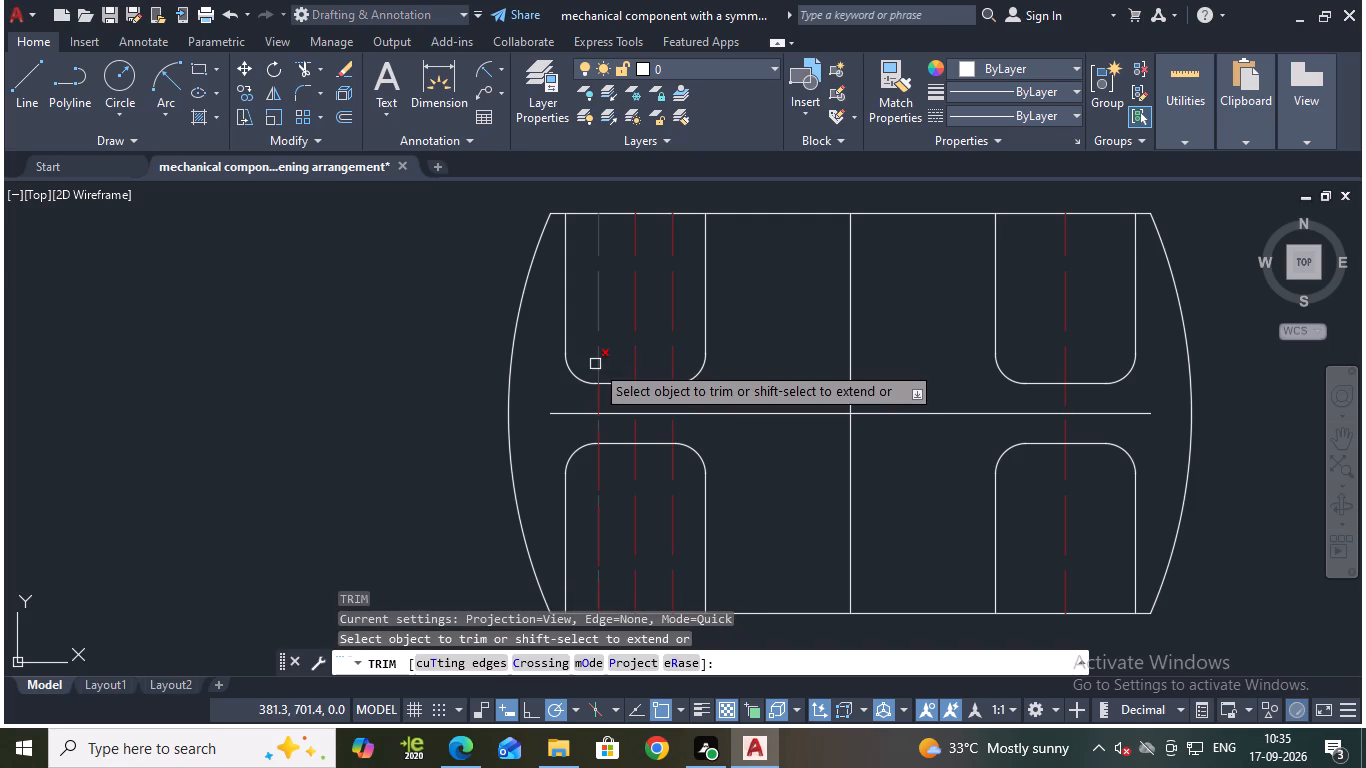
click(595, 364)
click(597, 468)
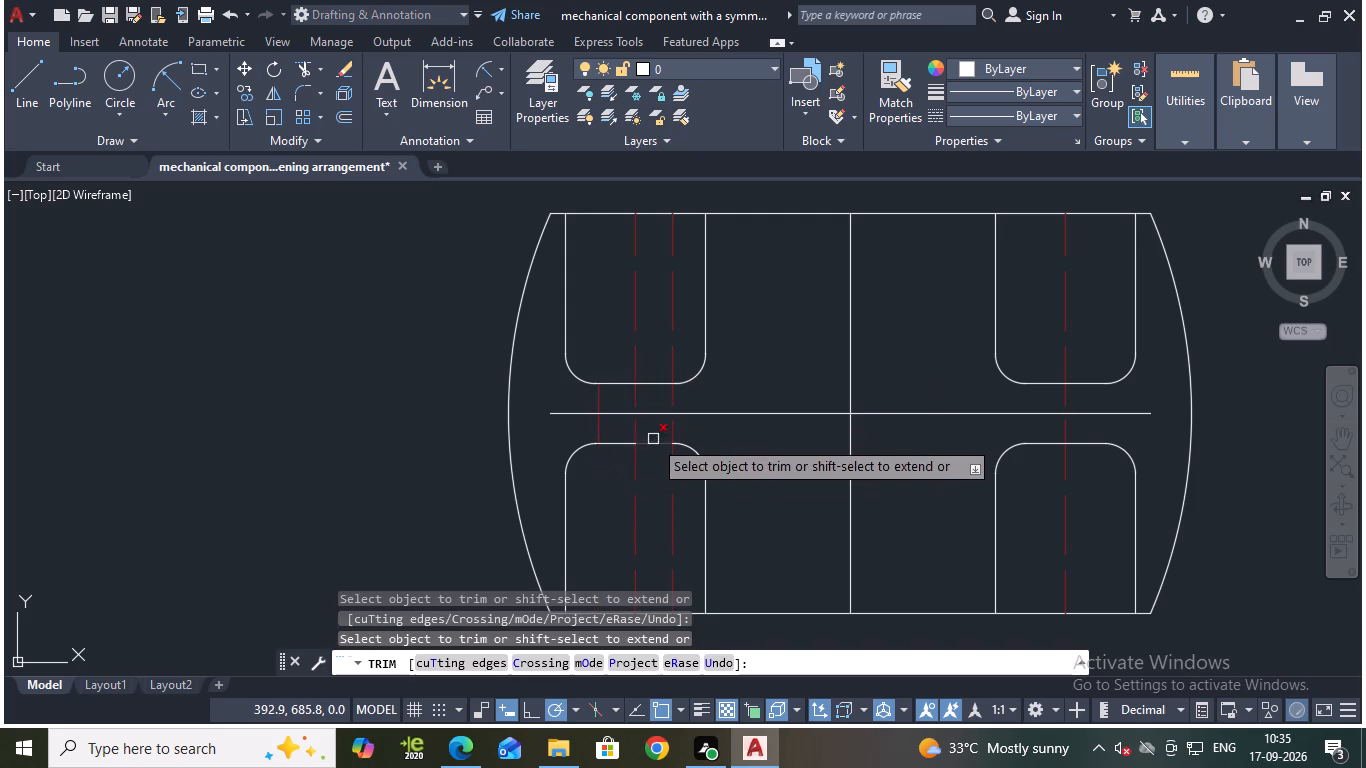
click(668, 368)
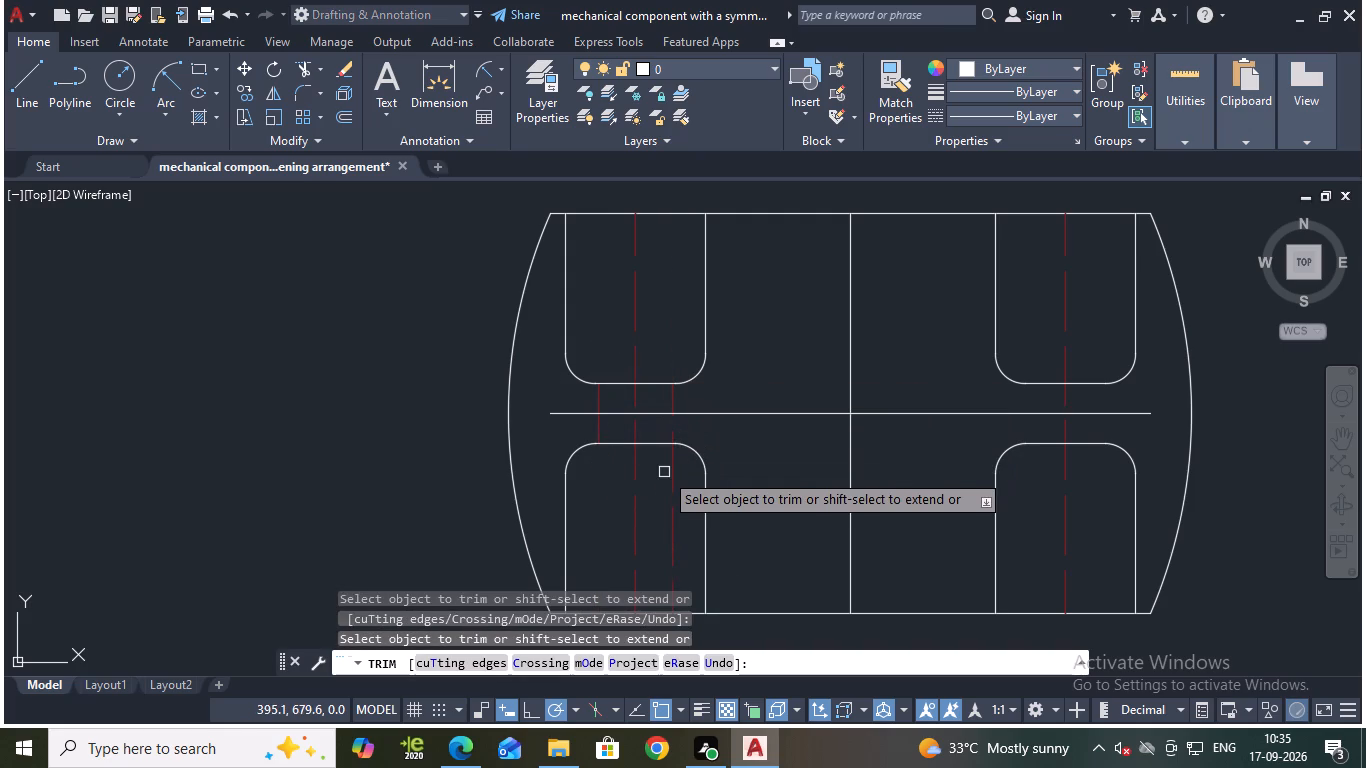
click(673, 465)
key(Escape)
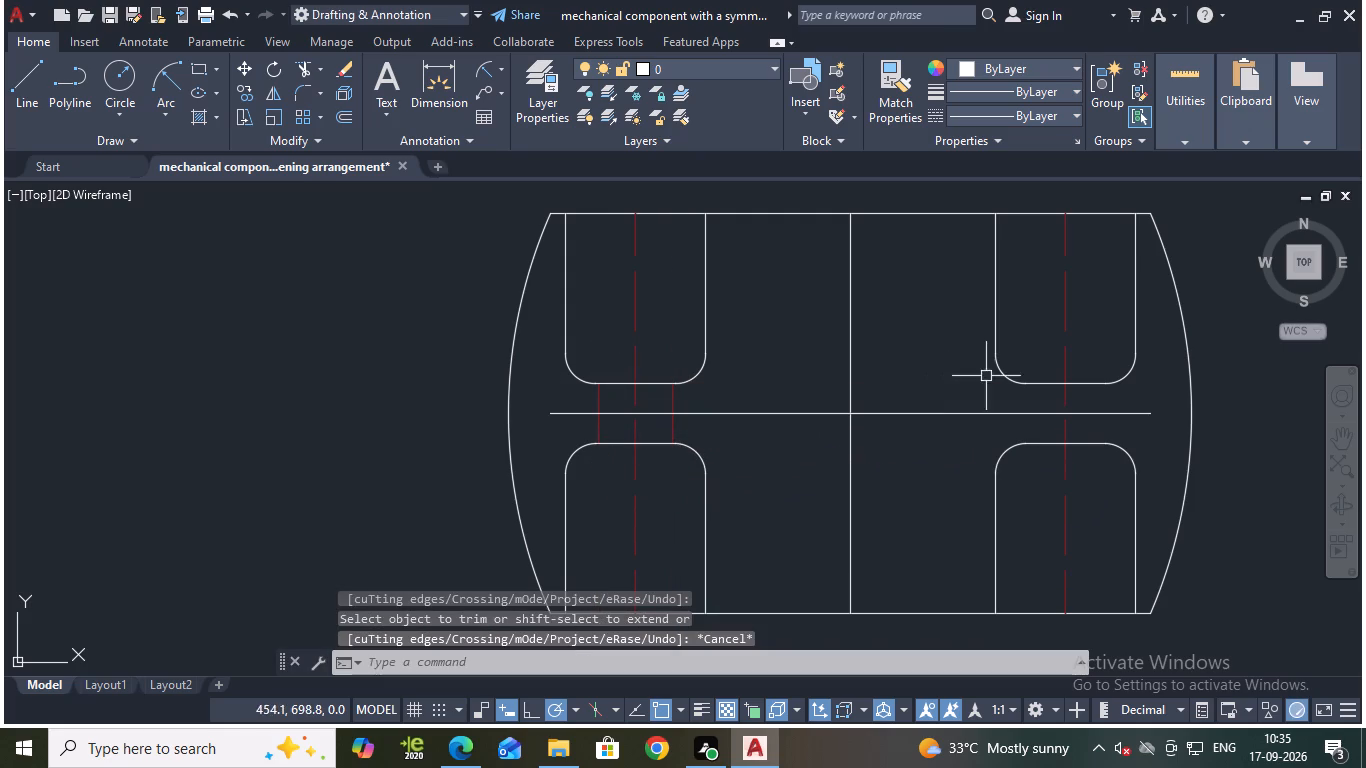
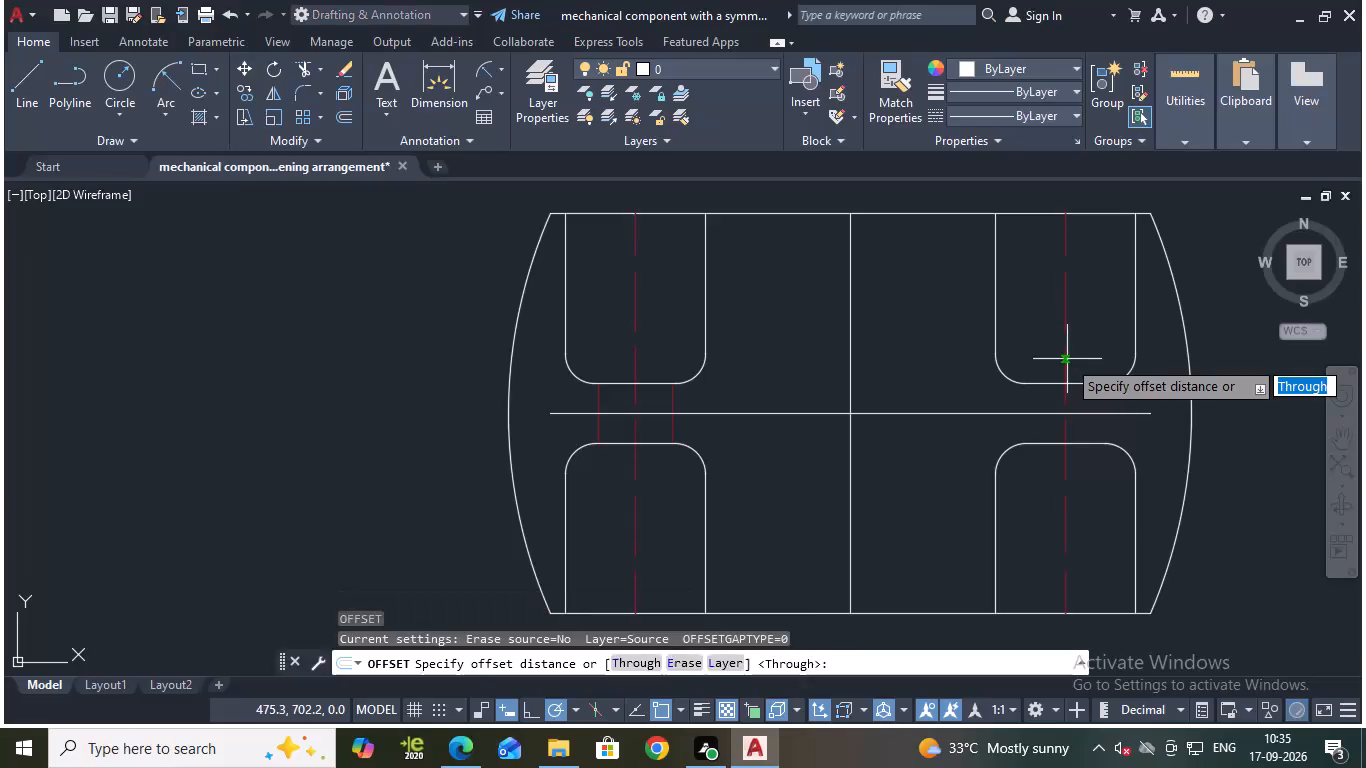
Offset the right dashed red centerline 7.5 mm to the right and 7.5 mm to the left.
key(Return)
click(1064, 359)
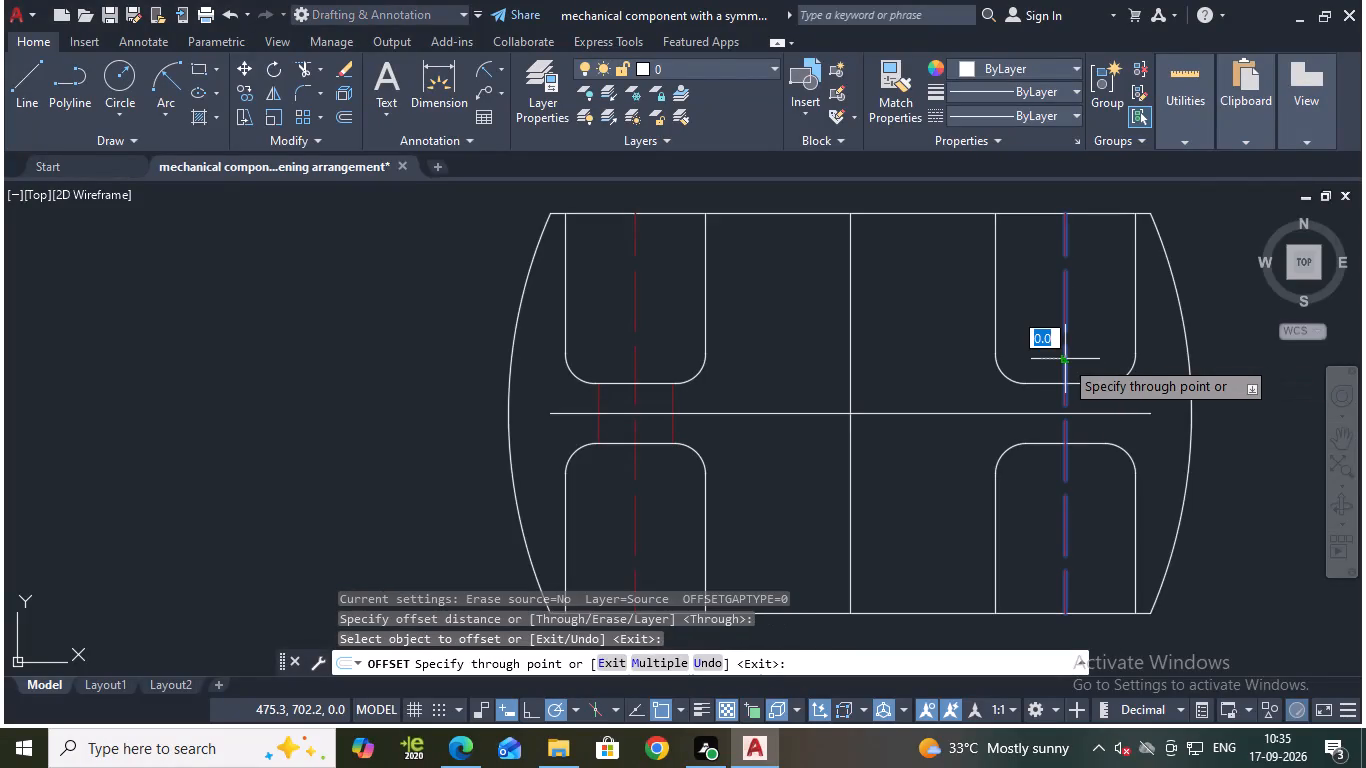
key(7)
text(.5)
key(Return)
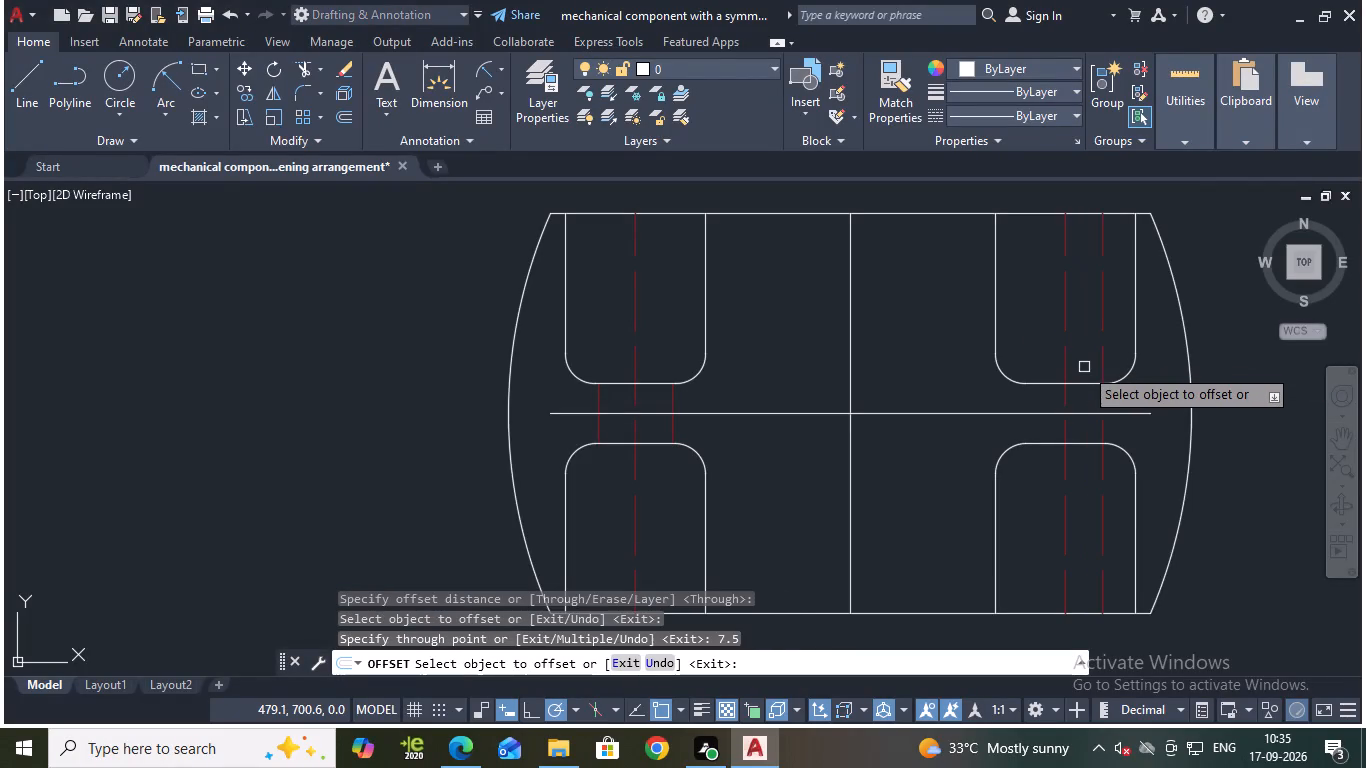
click(1063, 377)
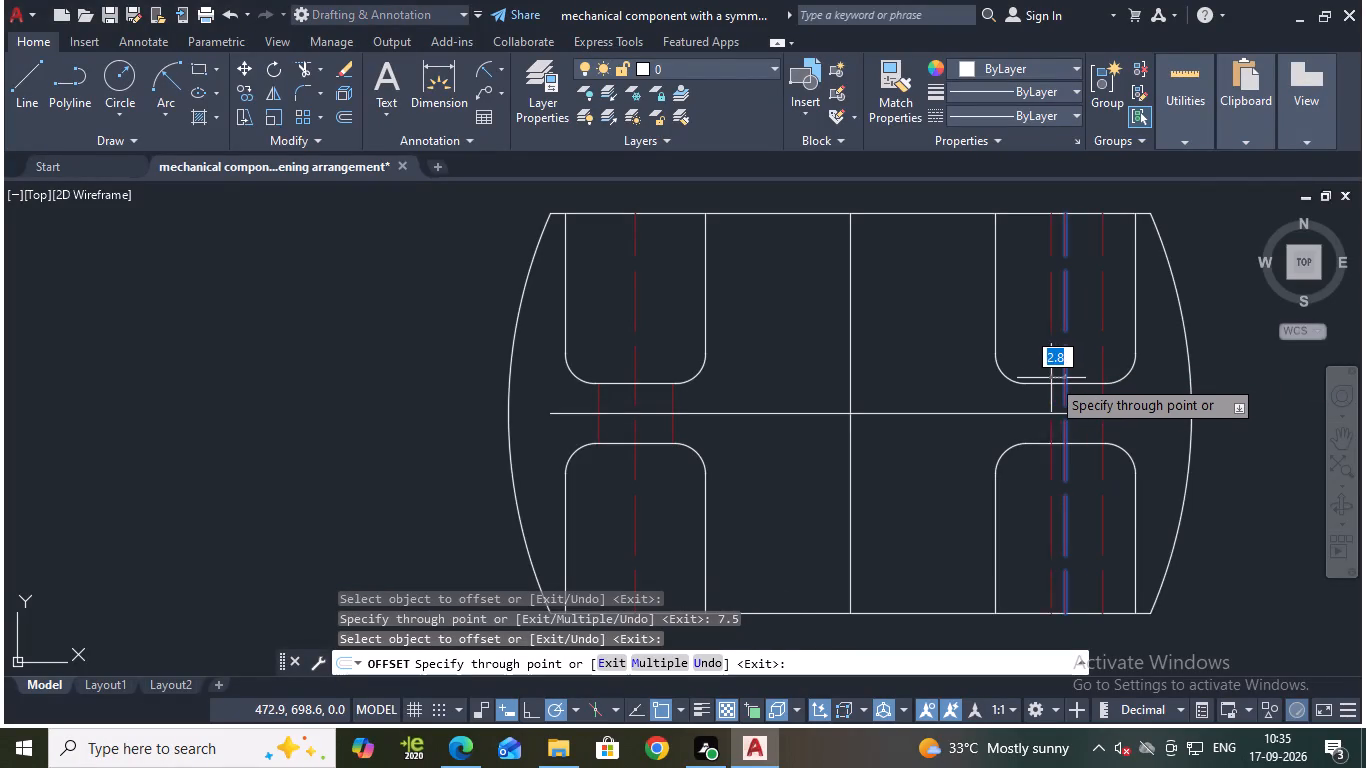
text(7.5)
key(Return)
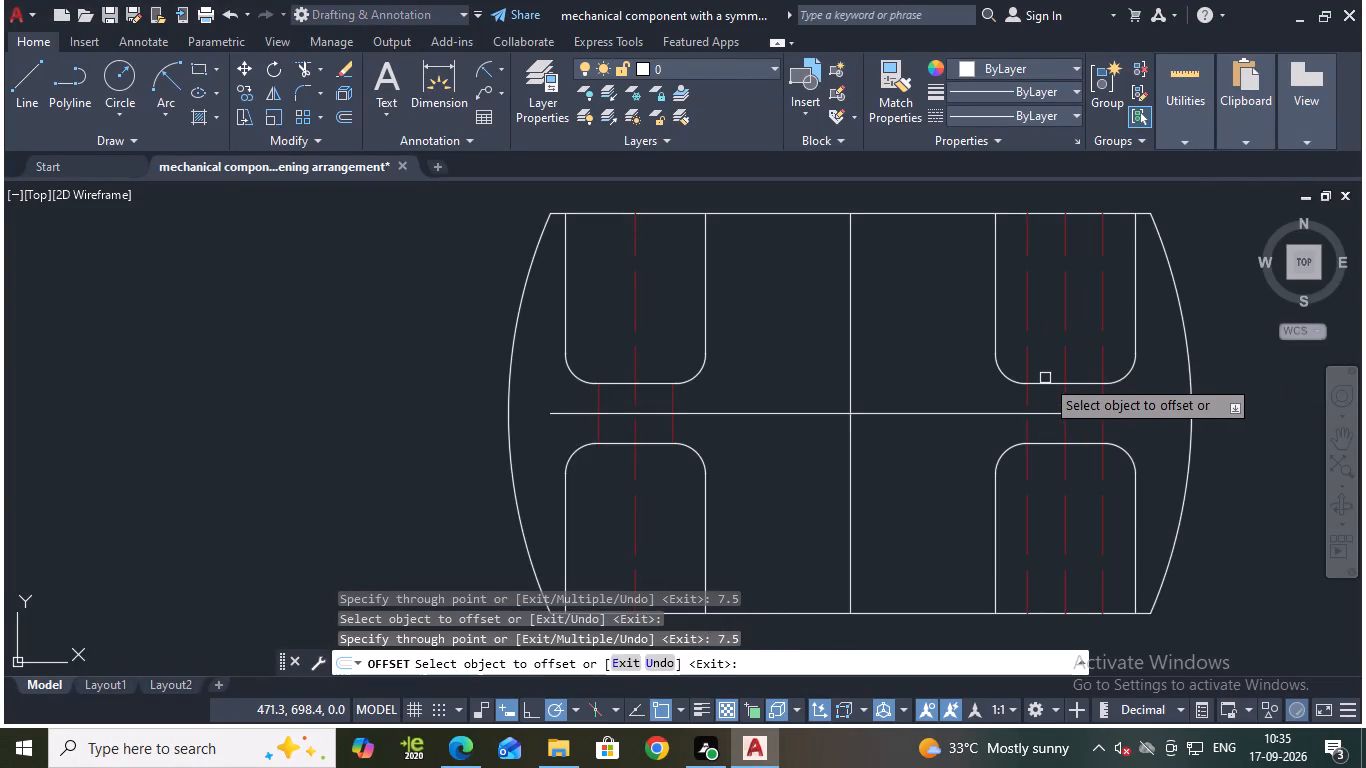
key(Escape)
Trim the two 7.5 mm offset dashed lines inside the right slots, keeping only the segments between the upper and lower slots.
text(tr)
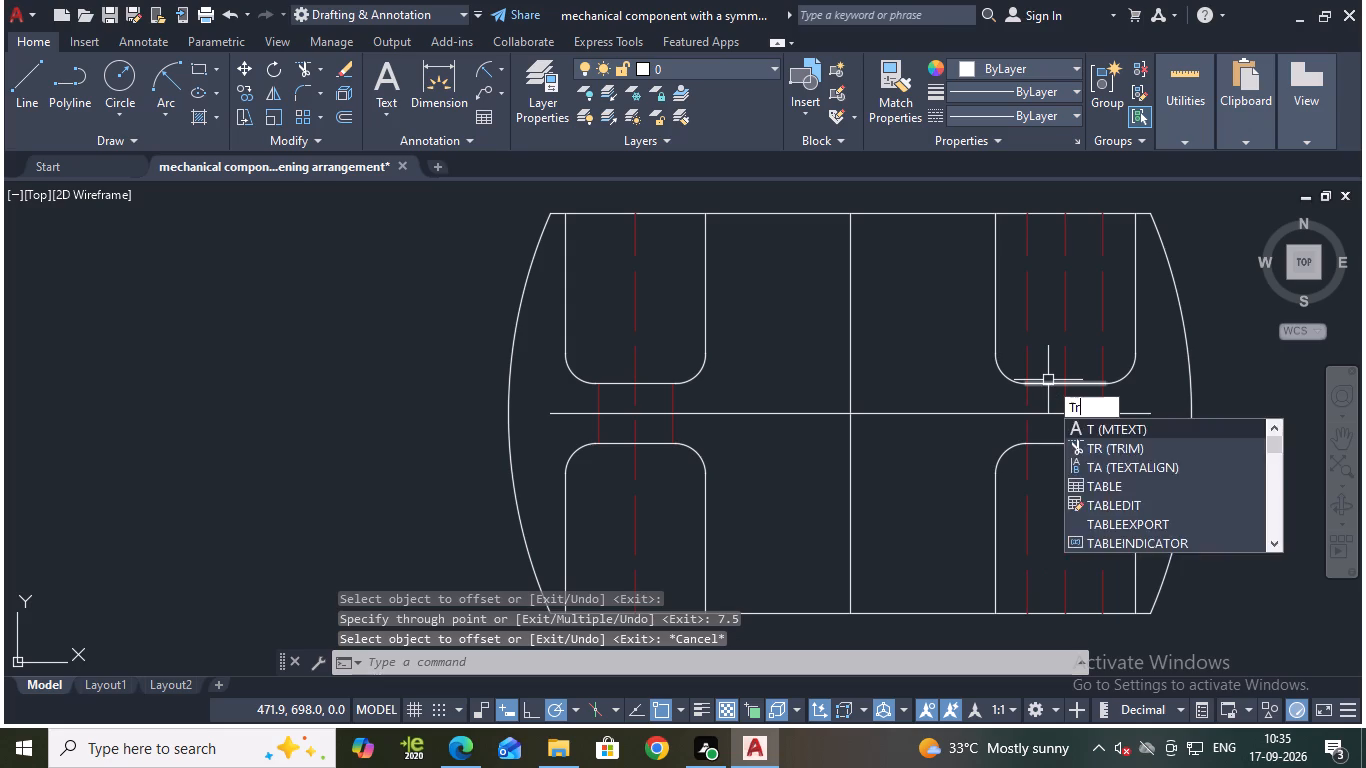
key(Return)
click(1029, 357)
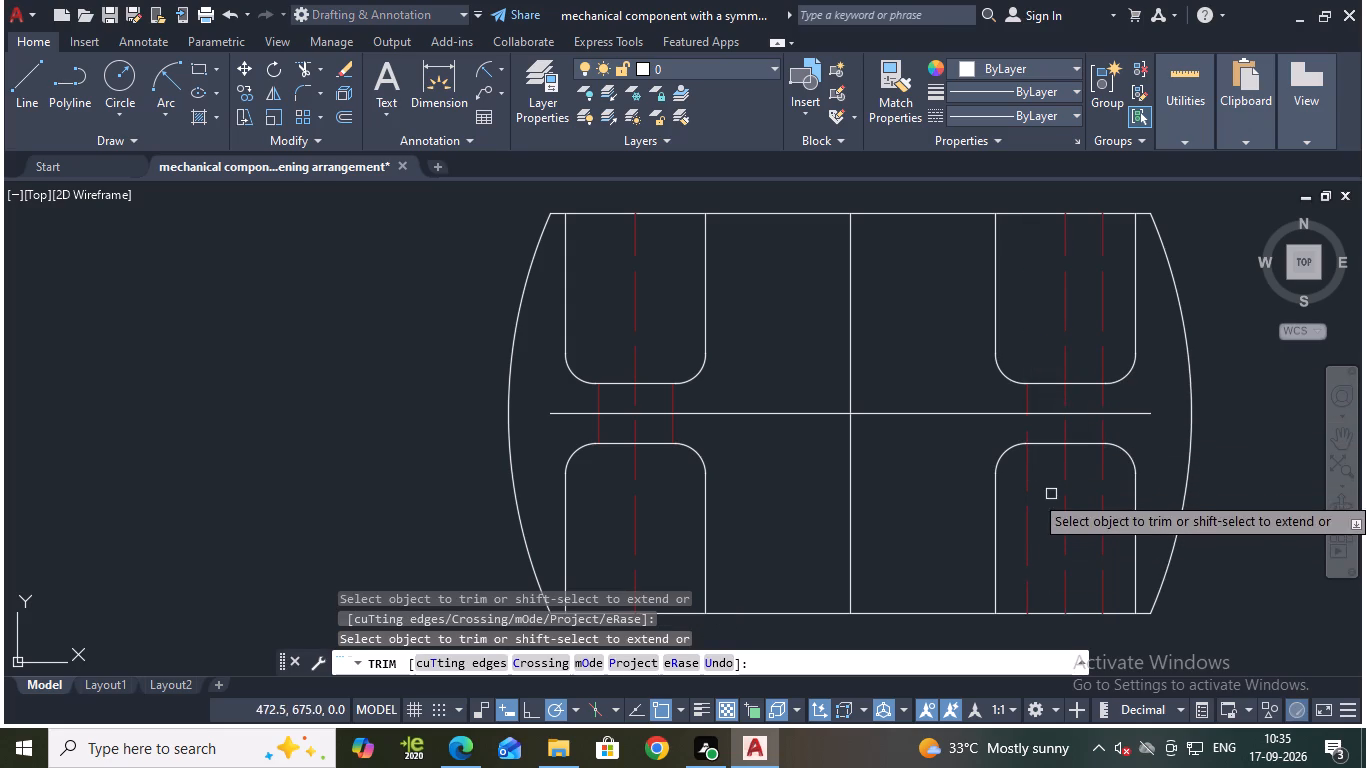
click(1030, 474)
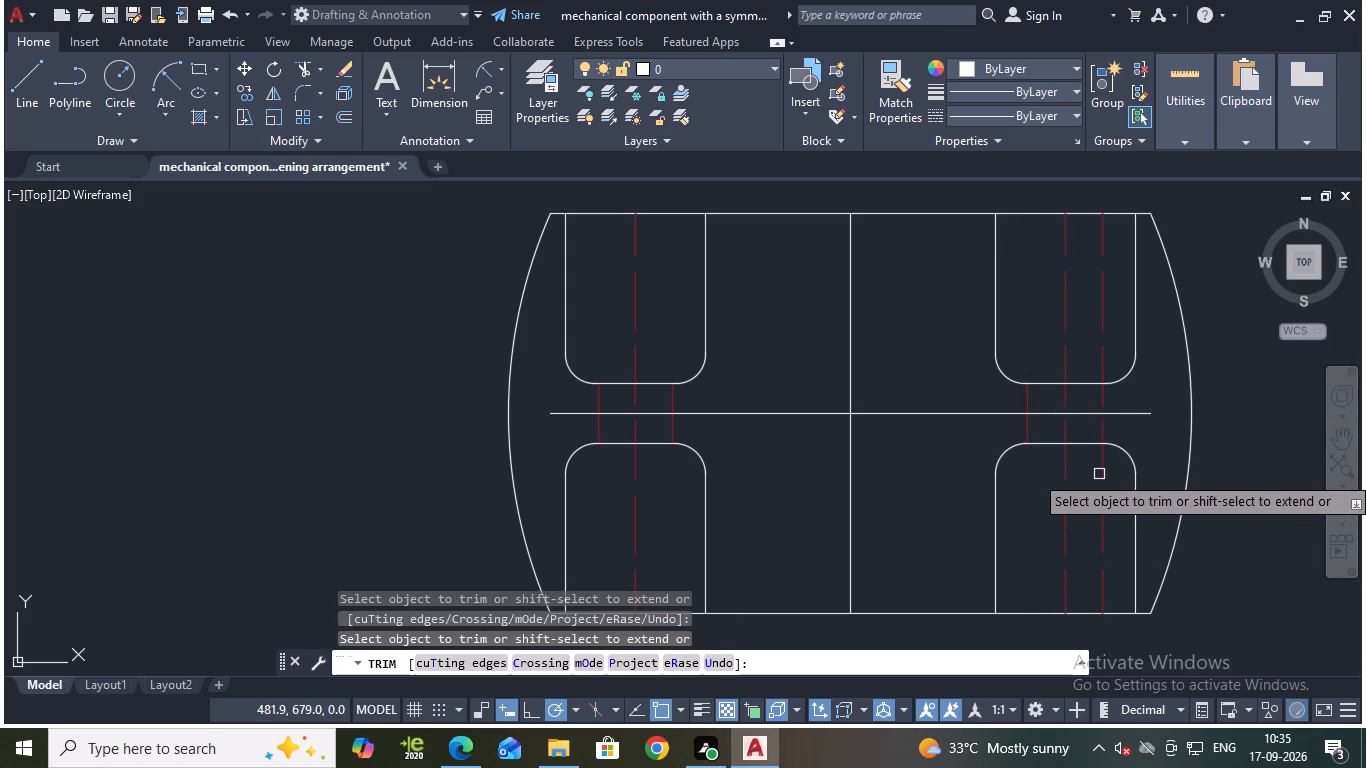
click(1101, 472)
click(1098, 363)
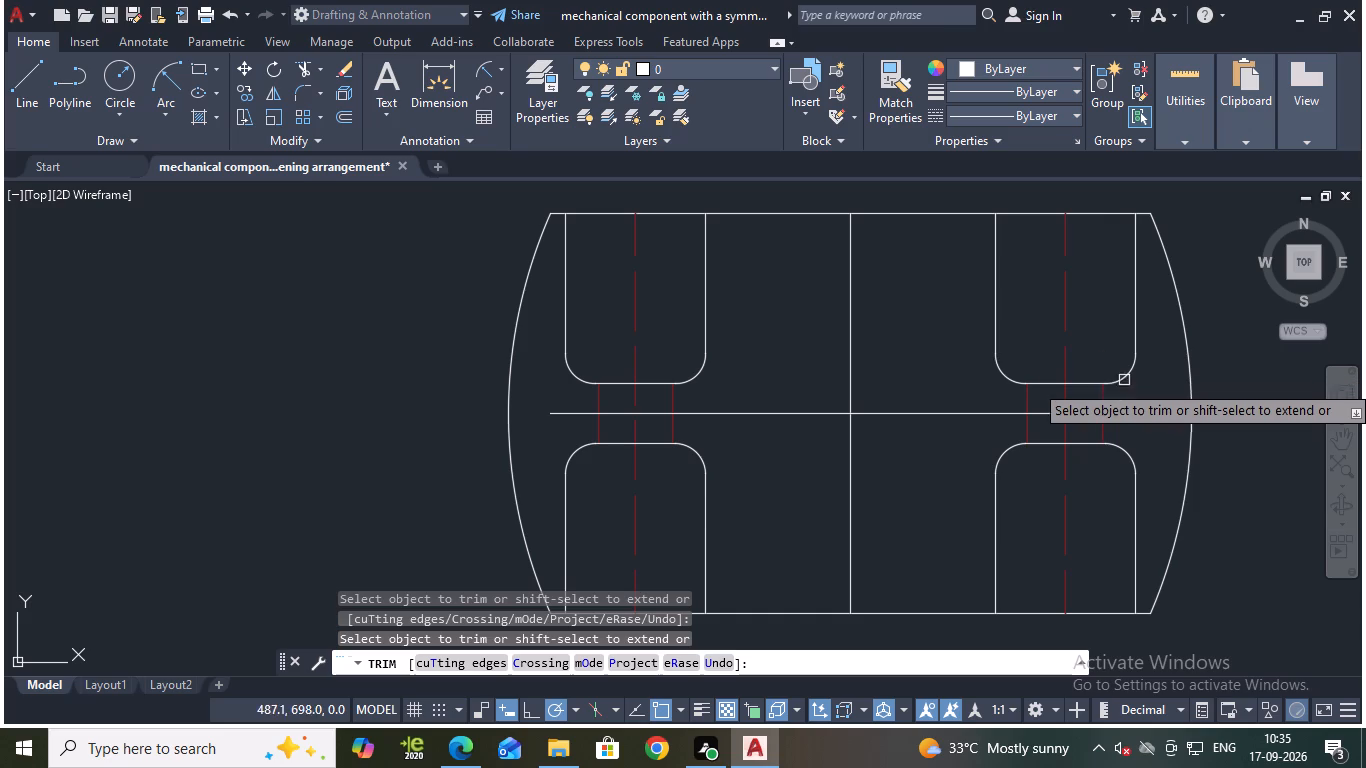
key(Escape)
Change the color of the four short red connecting lines between the upper and lower slots to ByLayer.
click(676, 428)
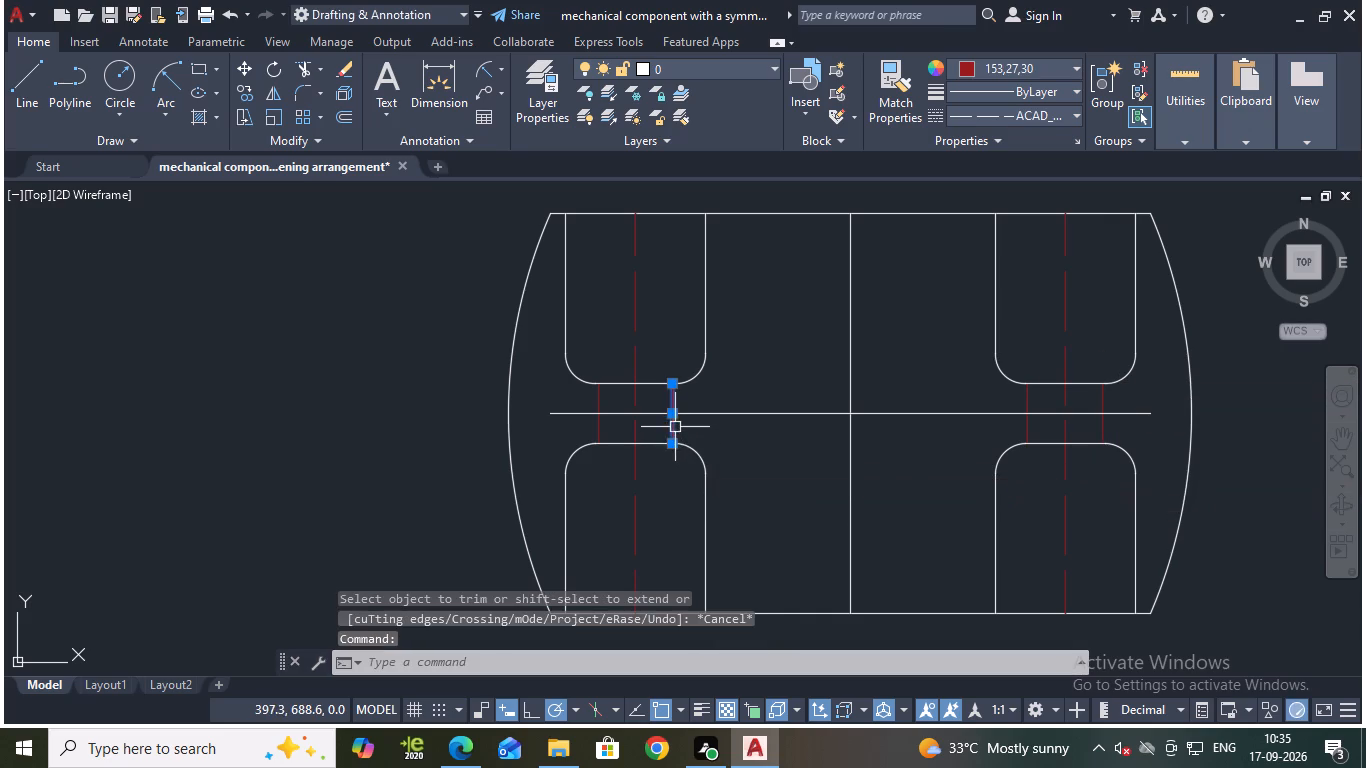
click(596, 428)
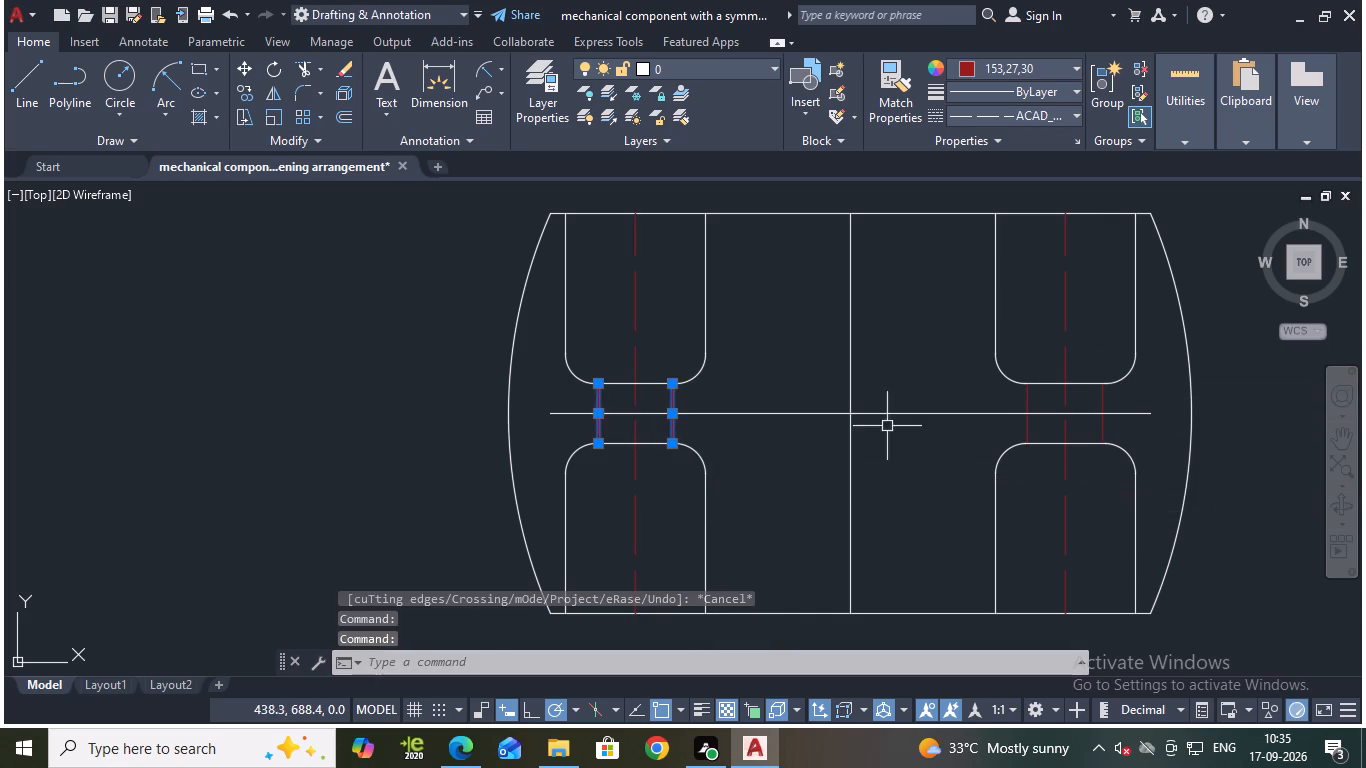
click(1026, 424)
click(1101, 424)
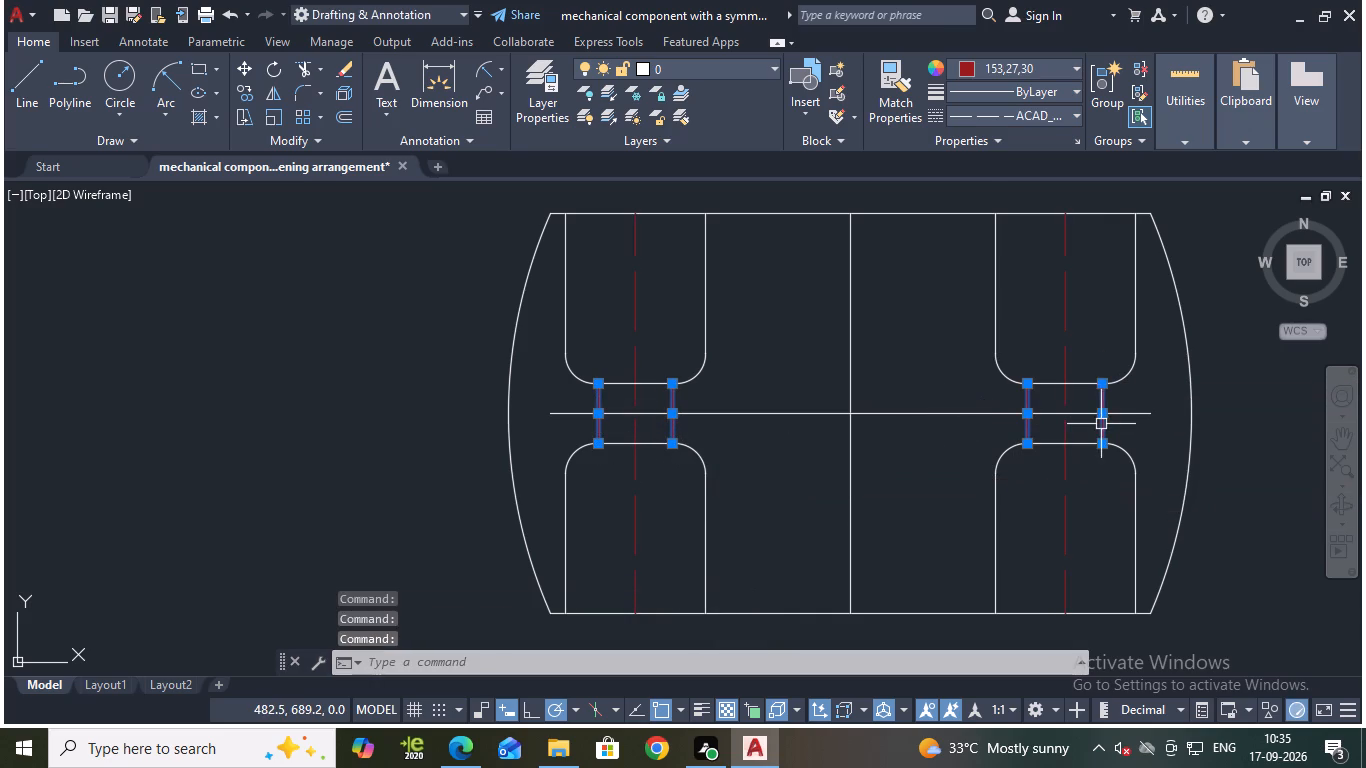
click(1003, 63)
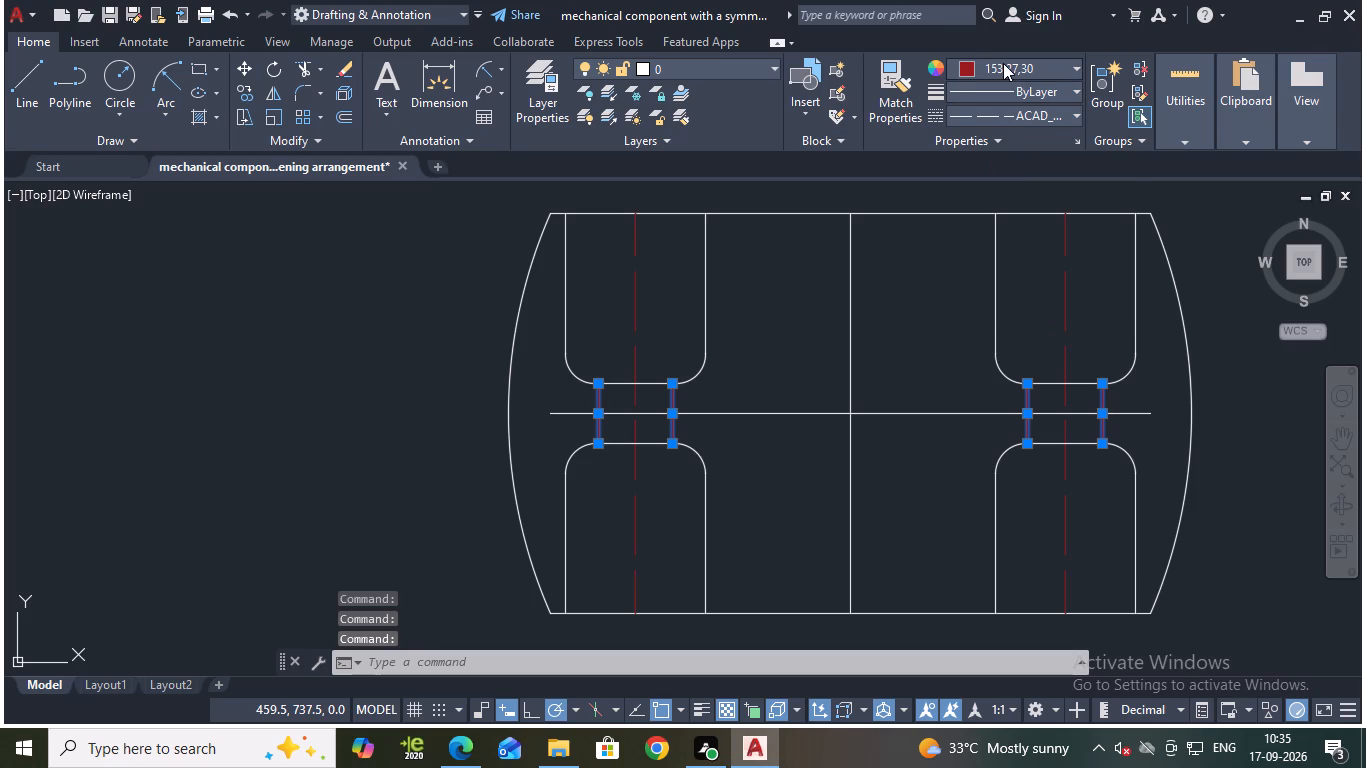
click(1001, 90)
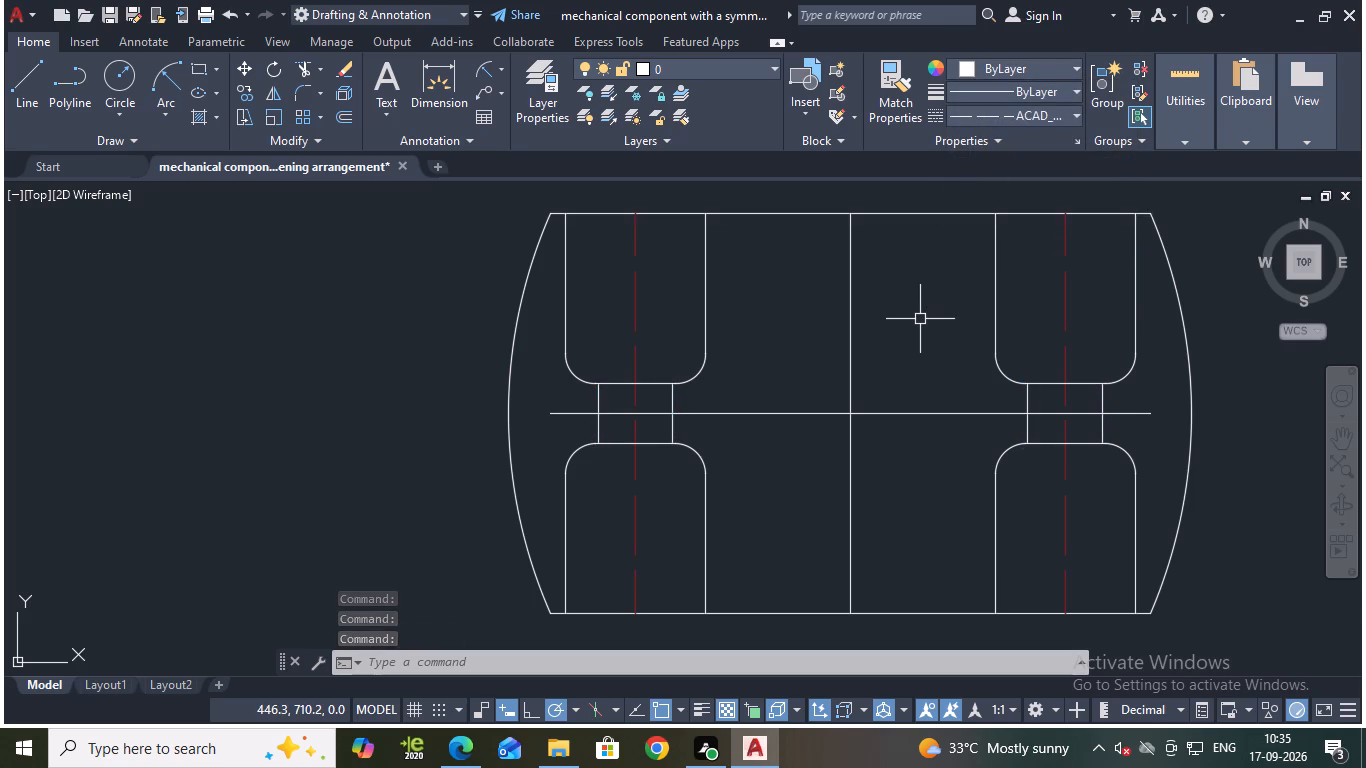
key(Escape)
Save the drawing.
key(ctrl+s)
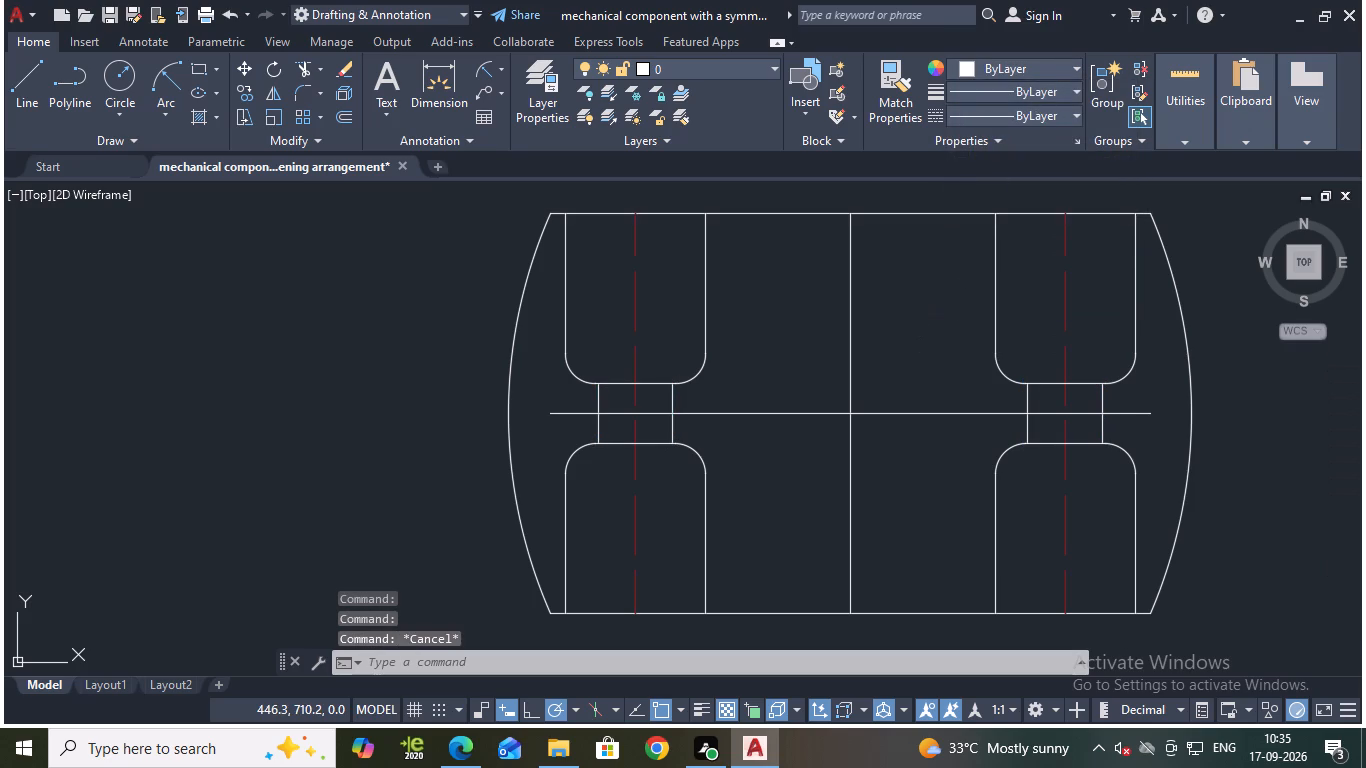
Offset the component's vertical center line 25 mm to the left and 25 mm to the right.
scroll(836, 422, down, 3)
scroll(841, 430, up, 3)
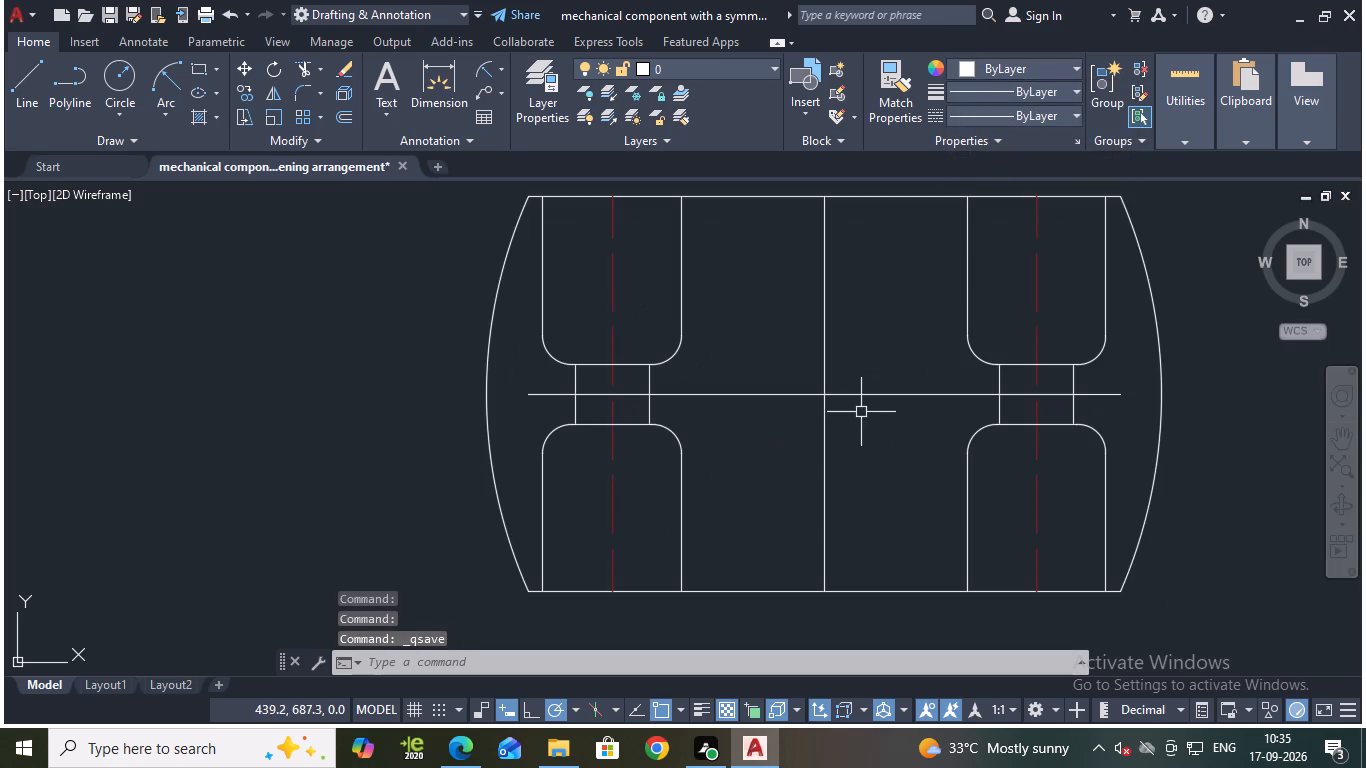
middle_drag(893, 324, 874, 349)
scroll(874, 349, up, 1)
scroll(874, 349, down, 1)
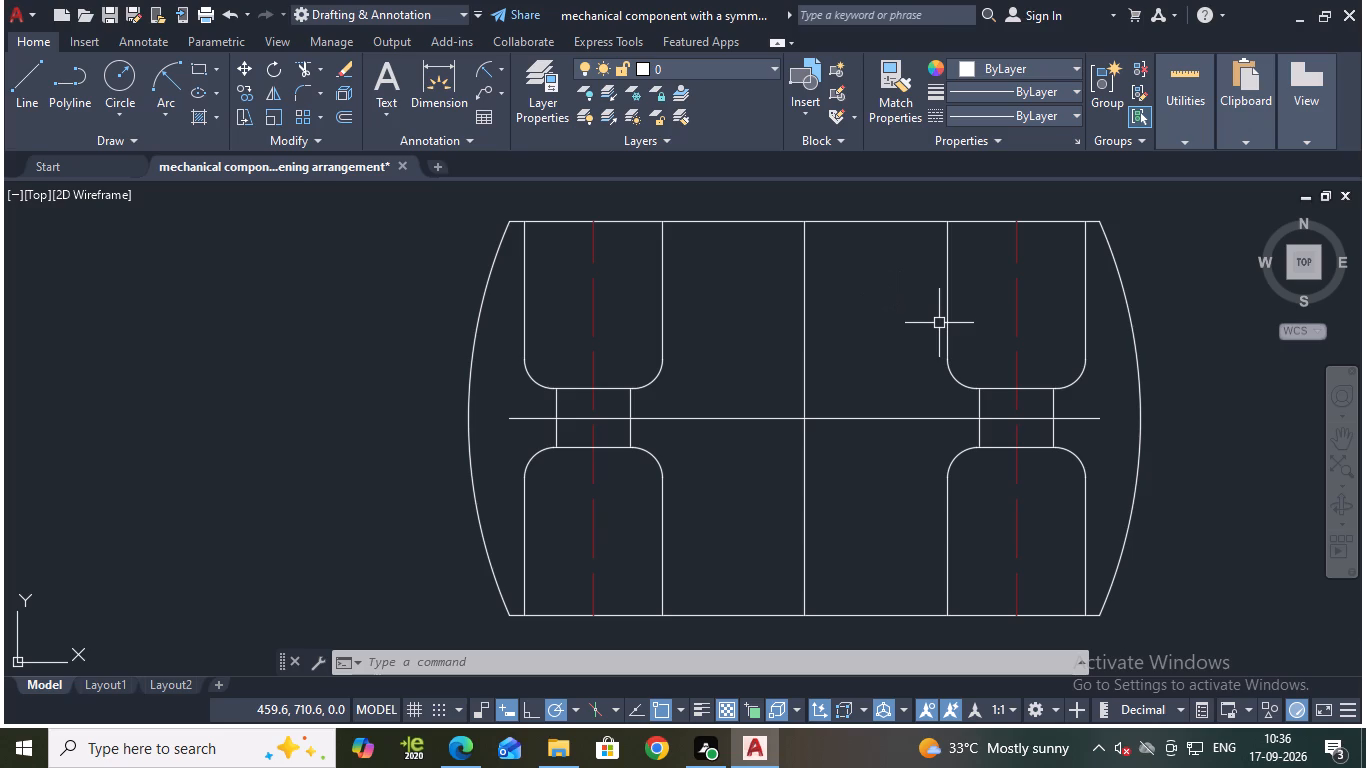
middle_drag(843, 511, 868, 444)
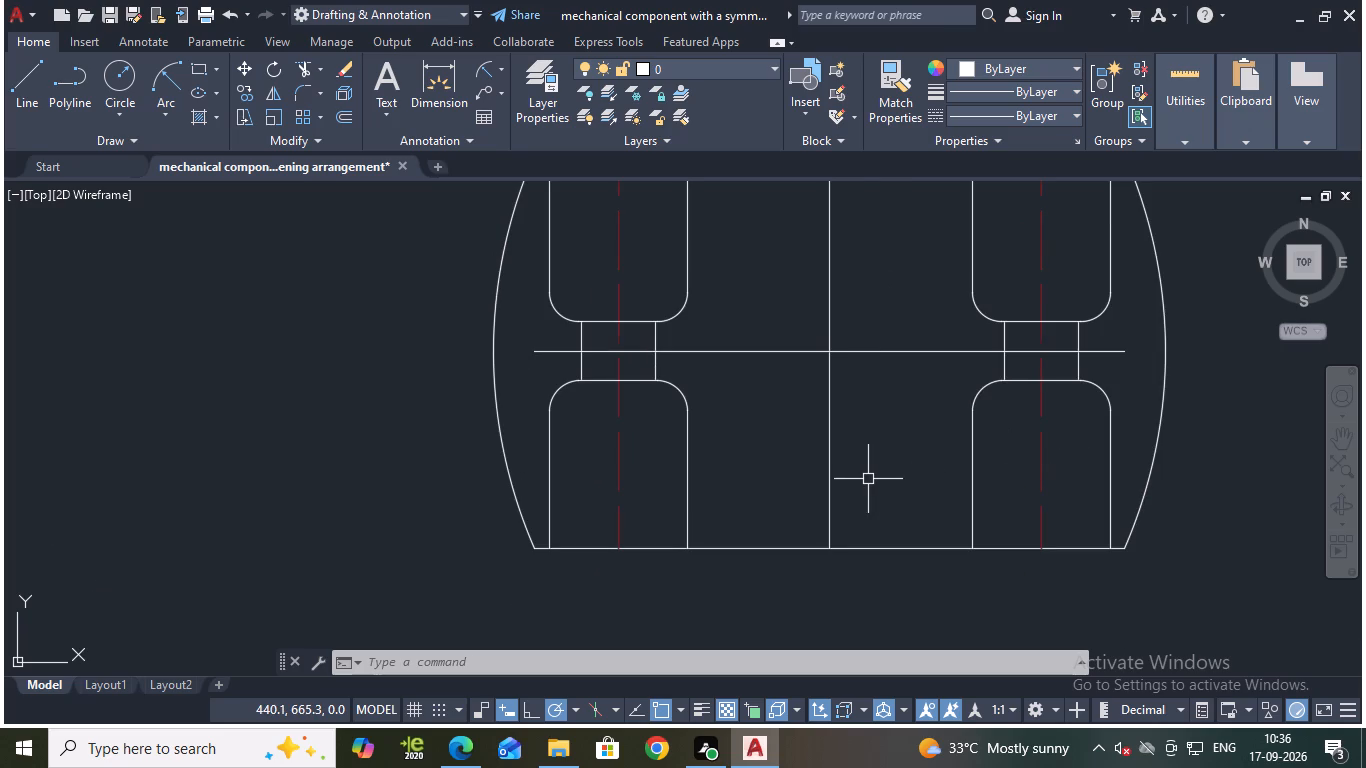
key(o)
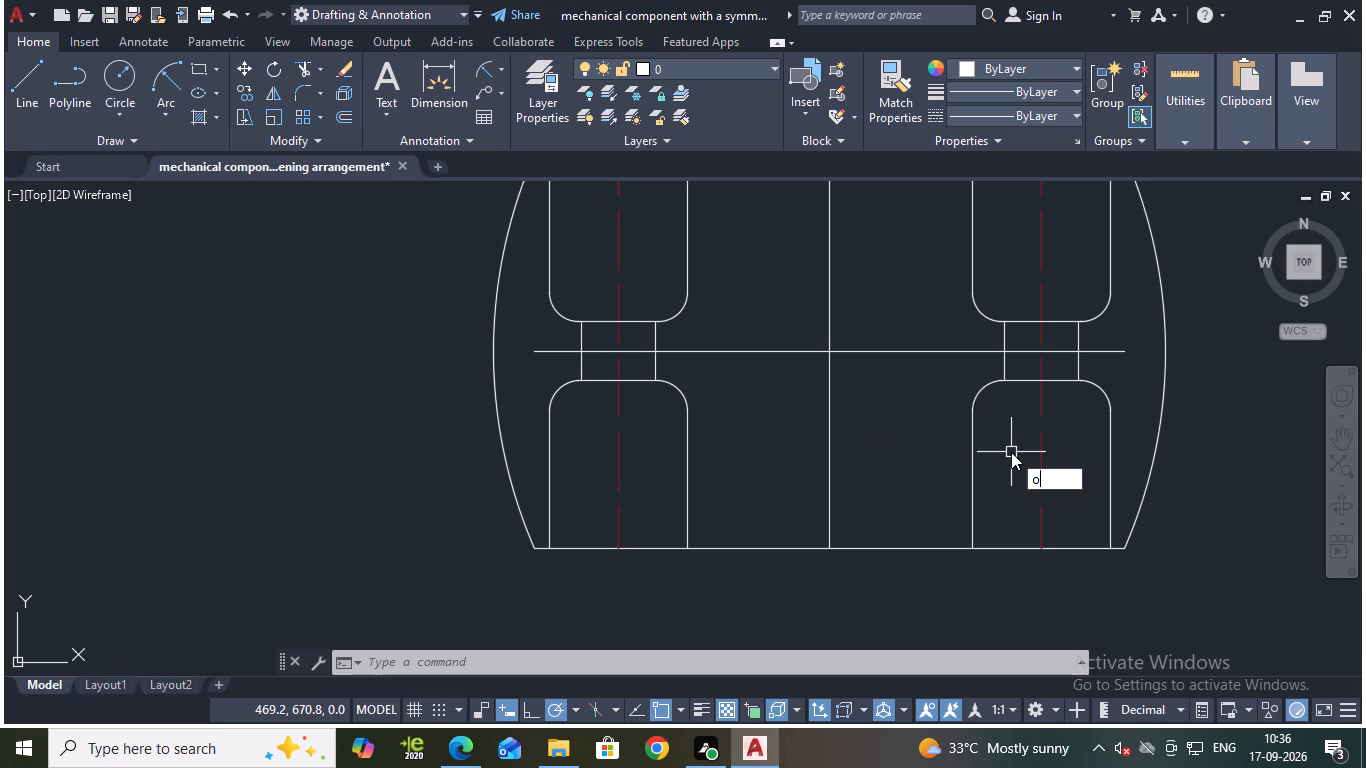
key(Return)
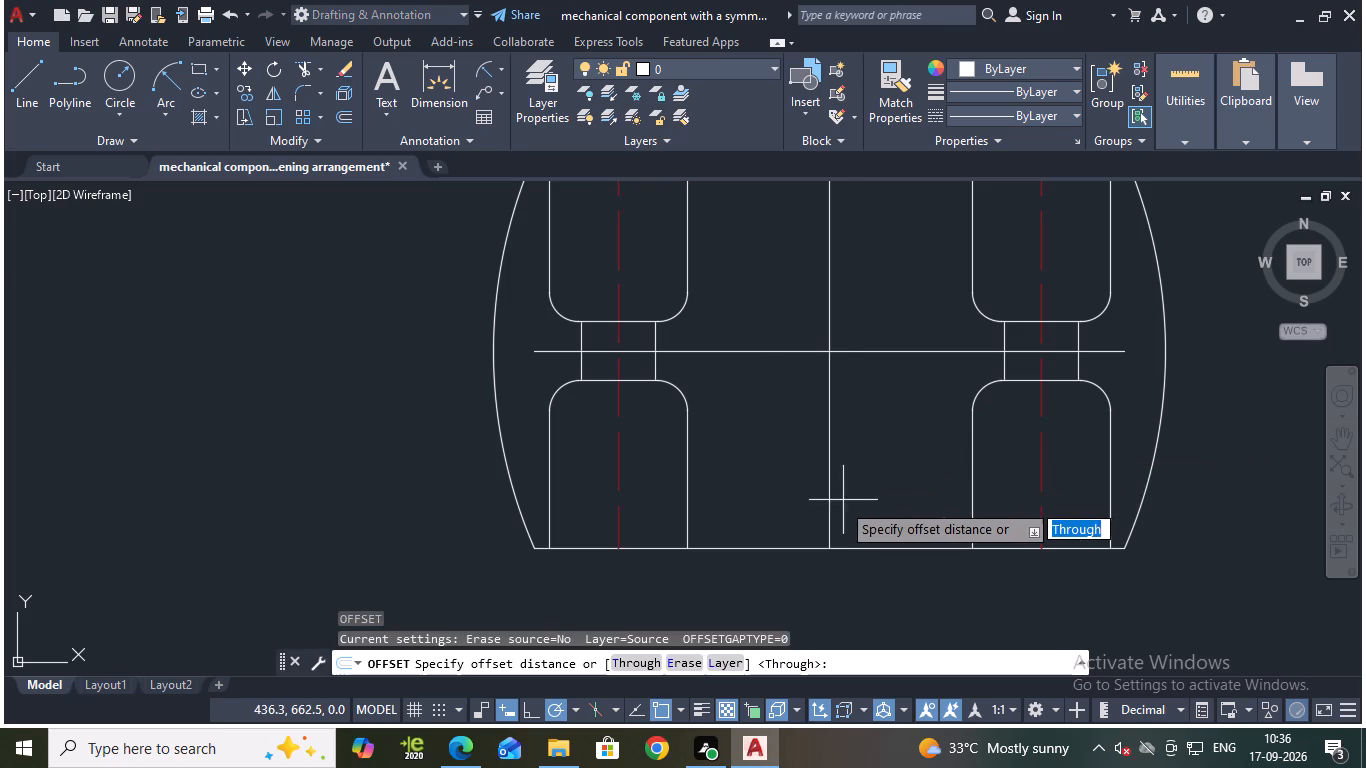
key(Return)
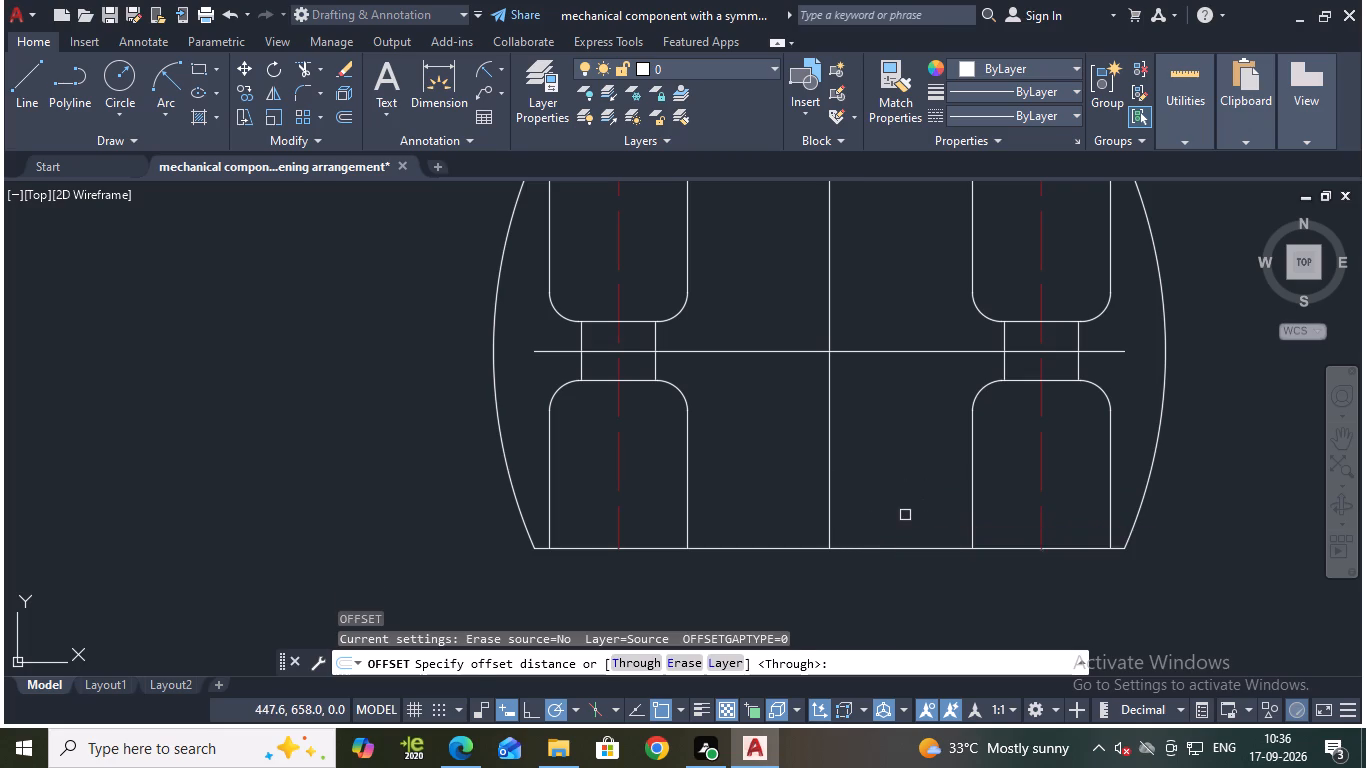
click(825, 526)
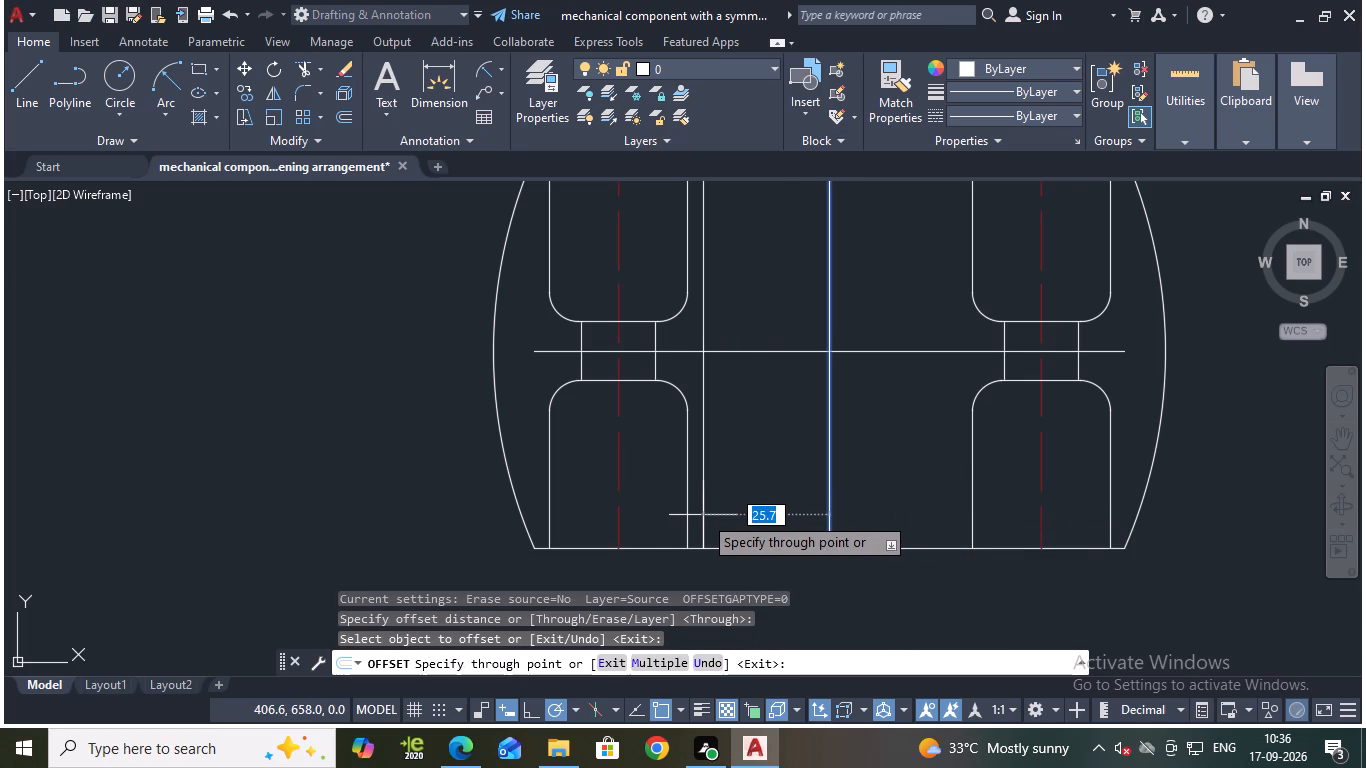
text(25)
key(Return)
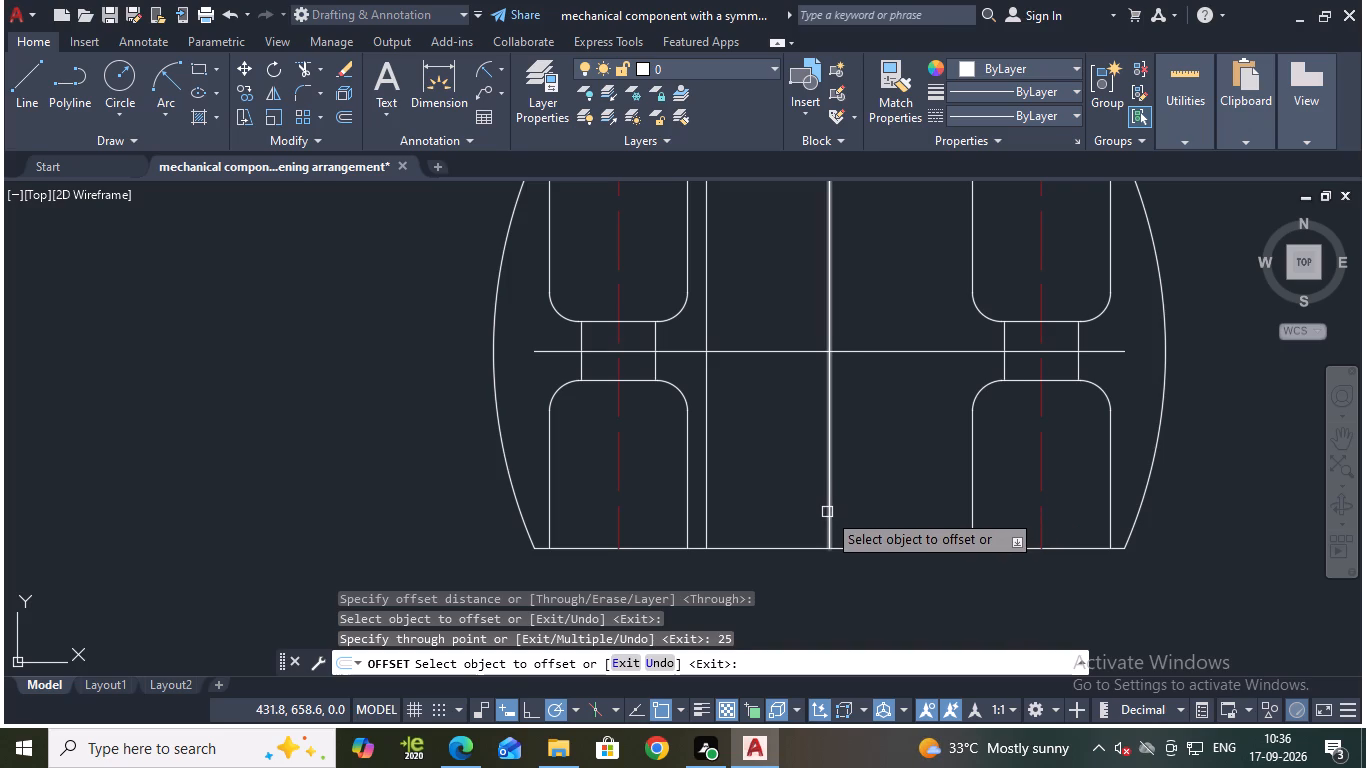
click(827, 512)
text(25)
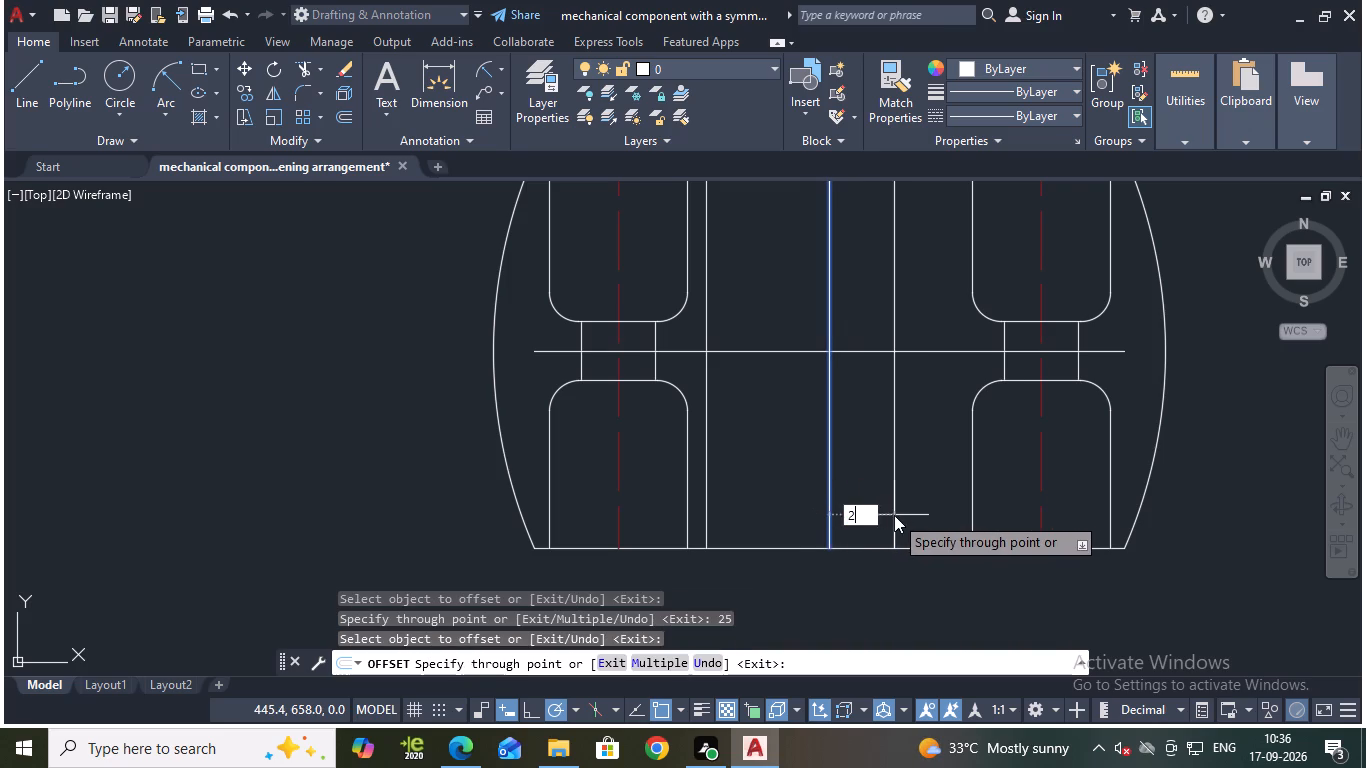
key(Return)
middle_drag(925, 574, 945, 487)
key(Escape)
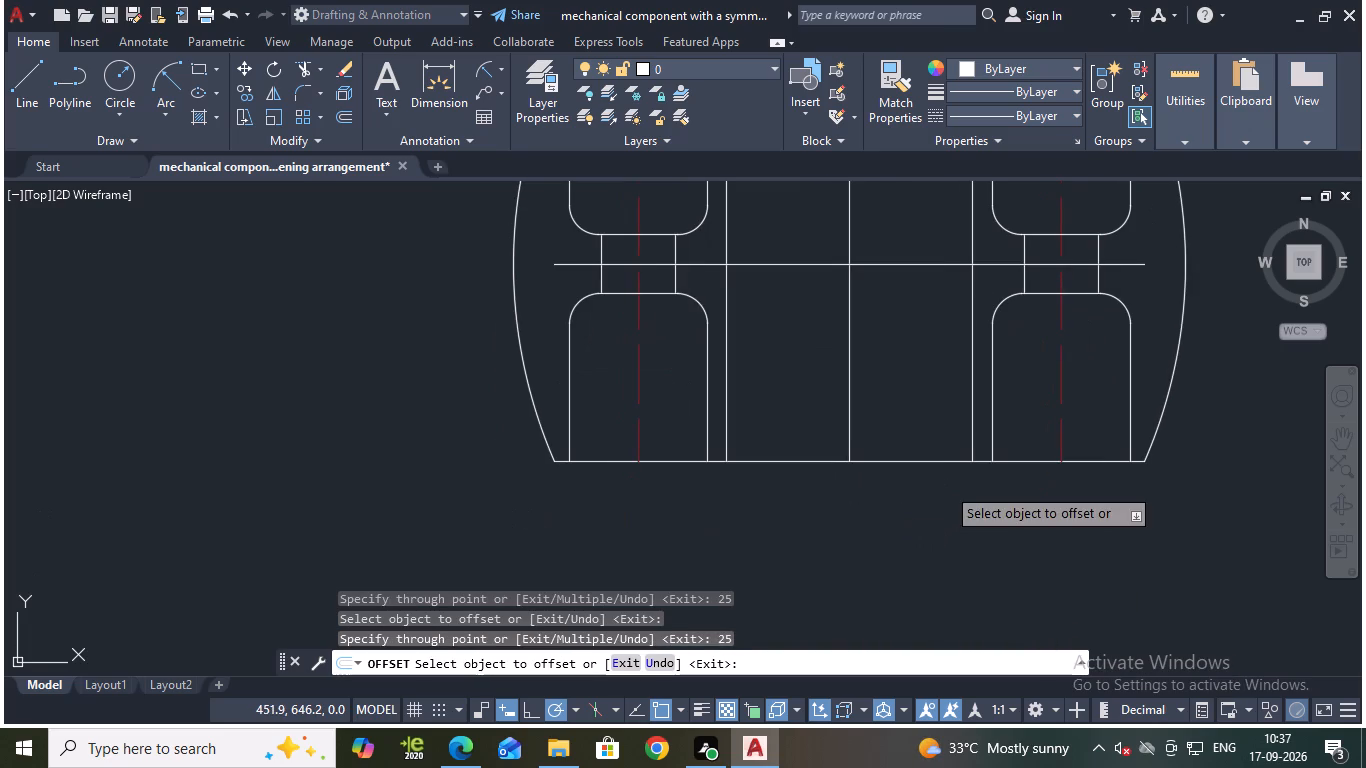
Stretch the lower ends of both 25 mm offset lines 25 mm downward past the outline's bottom edge.
click(728, 439)
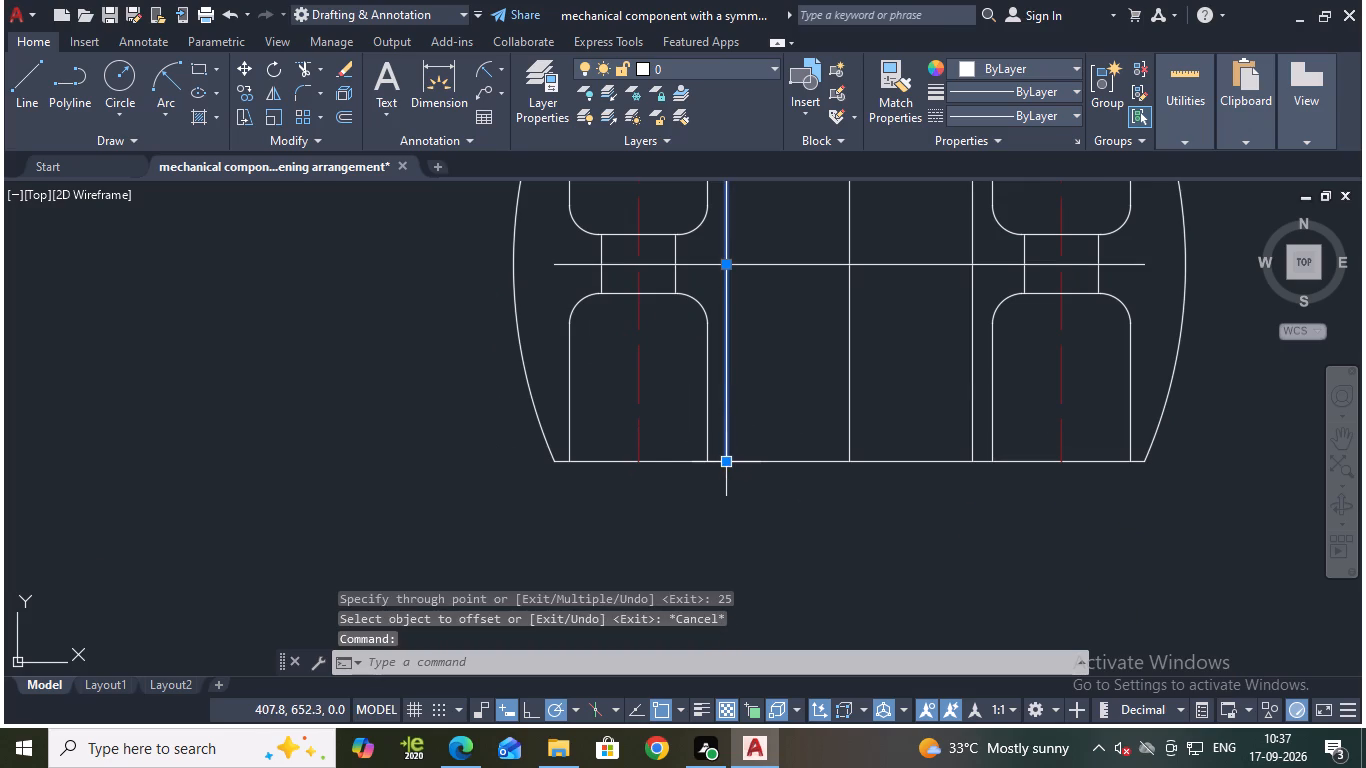
click(729, 458)
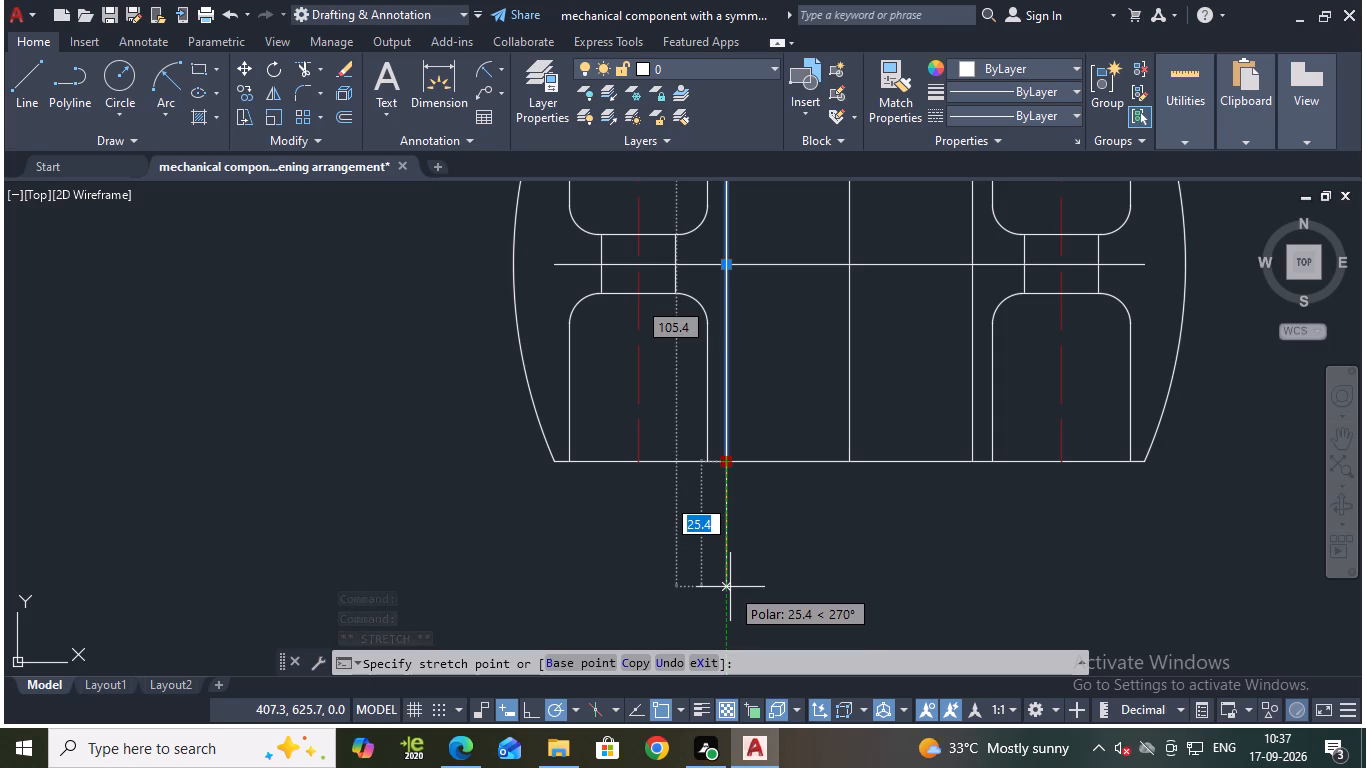
text(25)
key(Return)
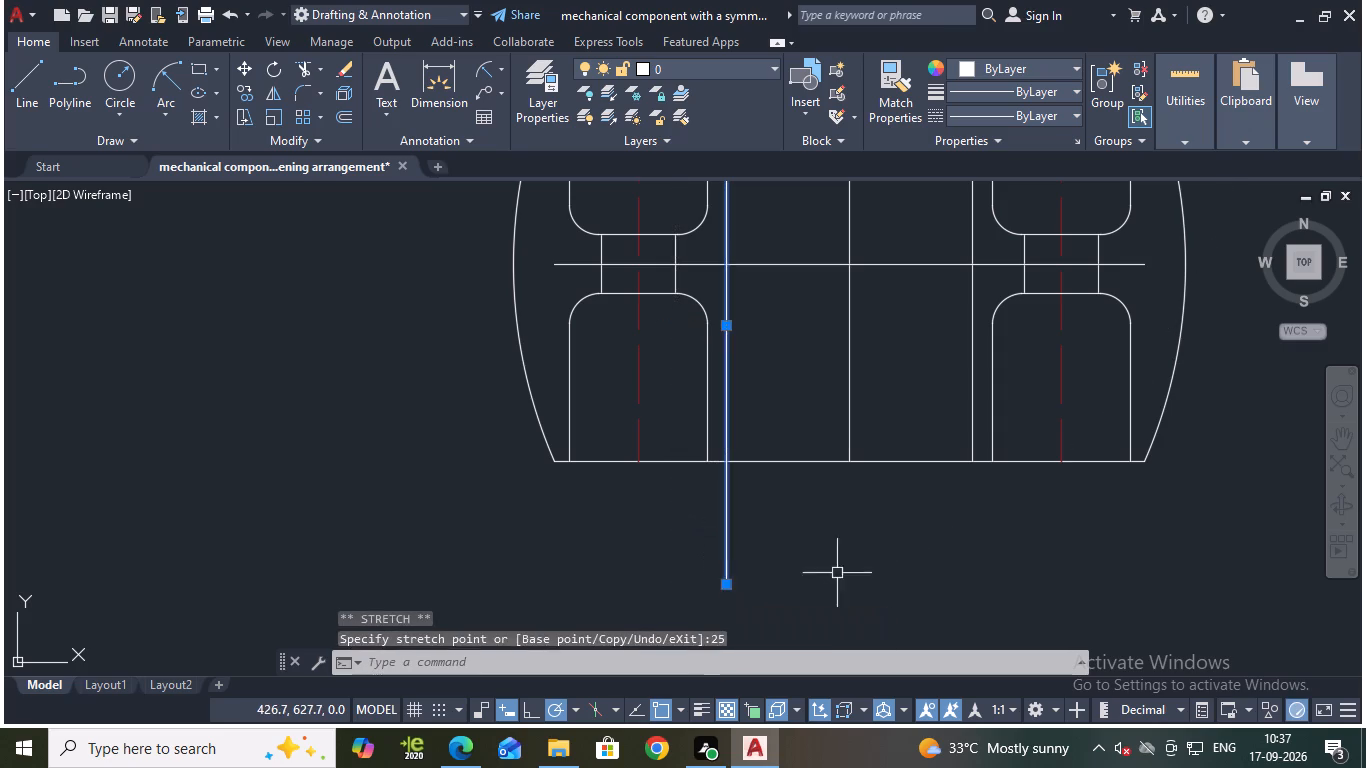
key(Escape)
click(970, 405)
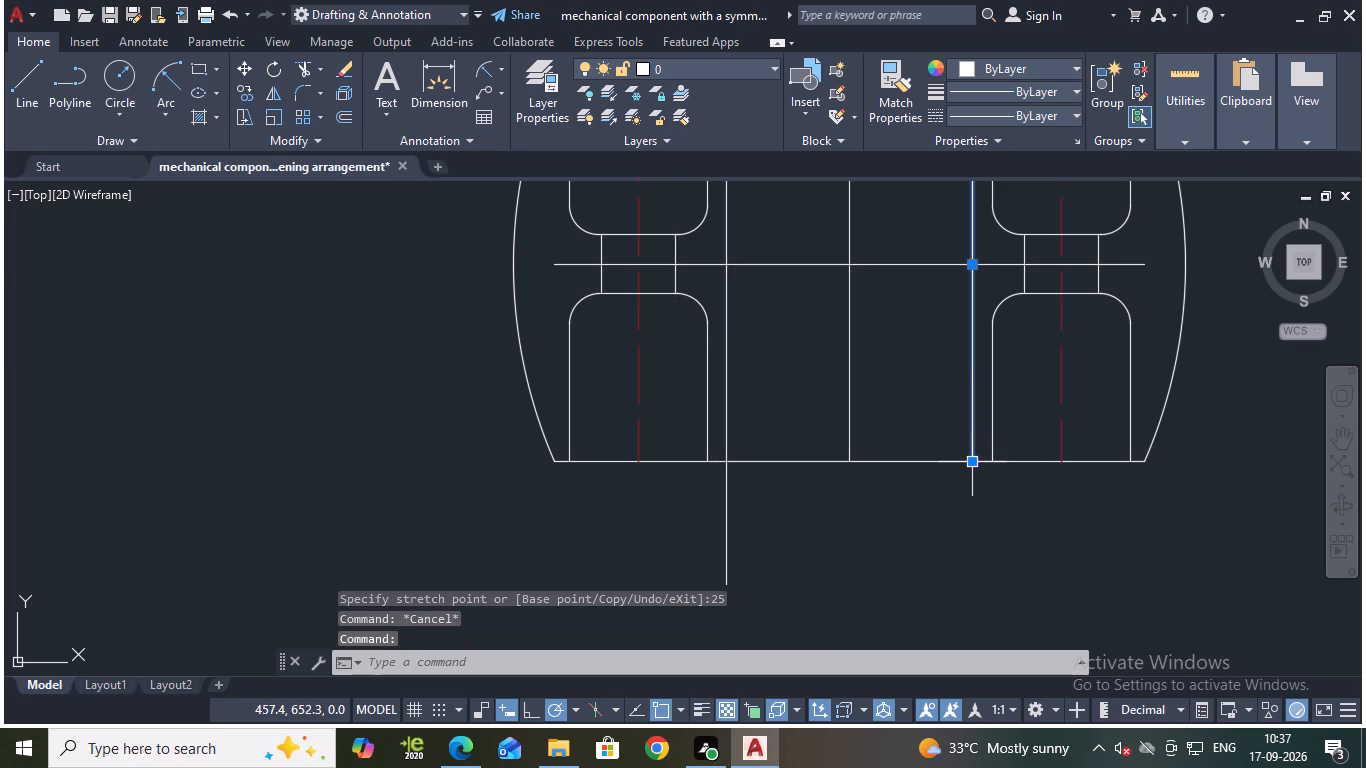
click(973, 463)
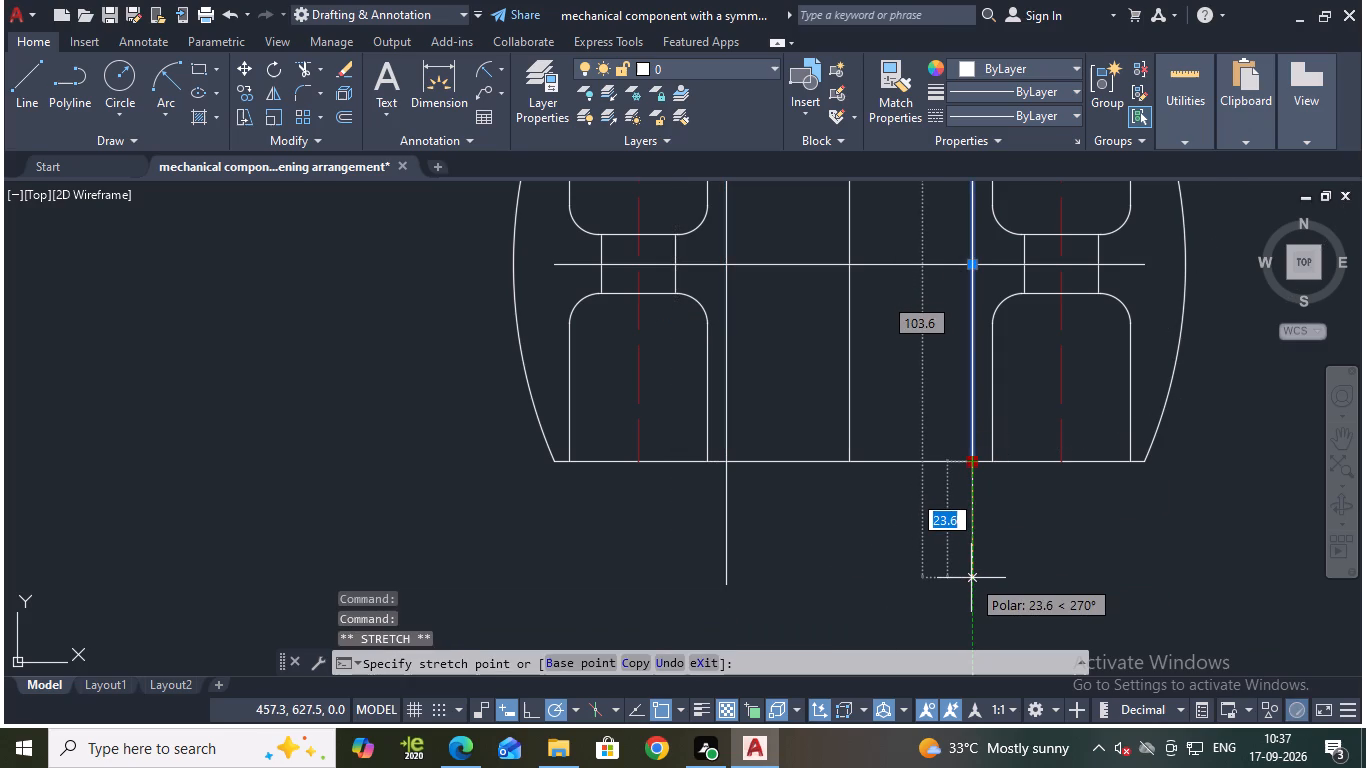
text(25)
key(Return)
key(Escape)
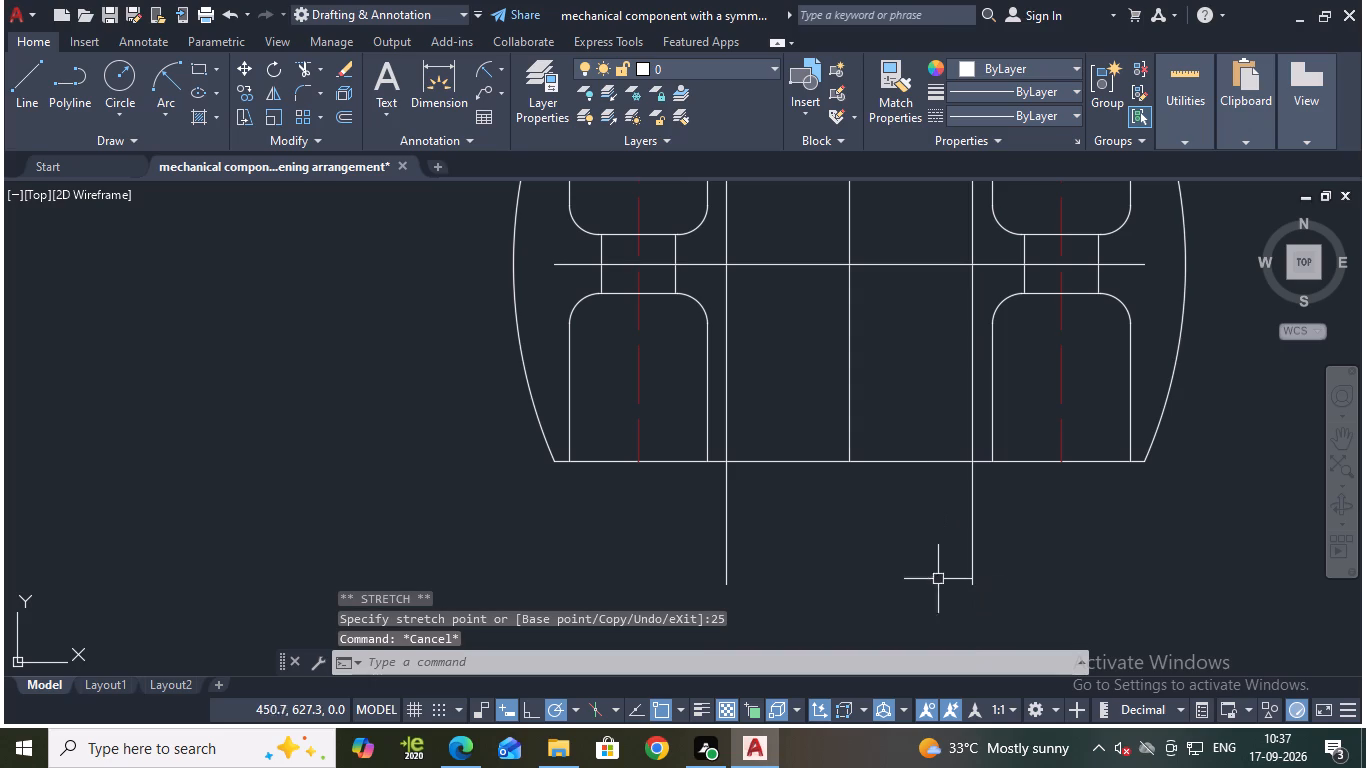
Draw a horizontal line joining the lower ends of the two extended lines to close the rectangle below the outline.
middle_drag(924, 579, 900, 523)
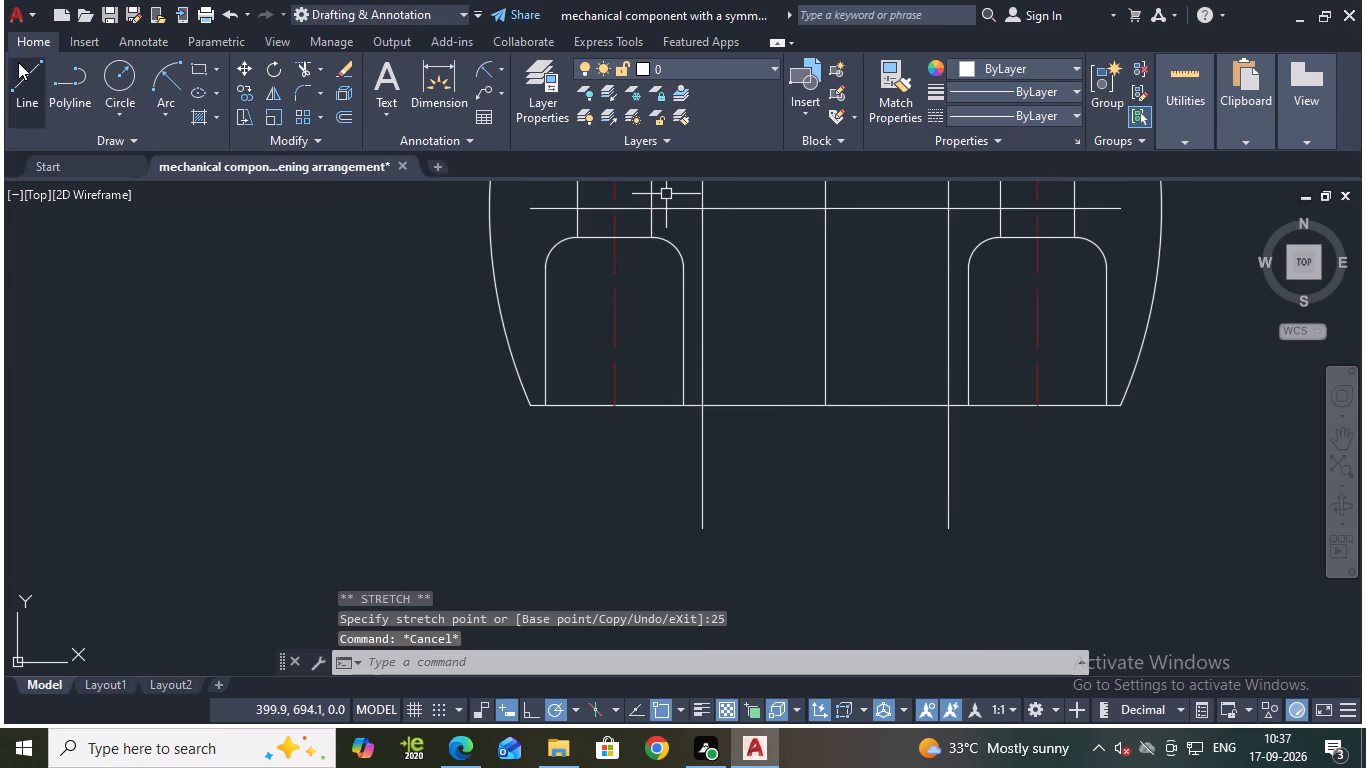
click(18, 62)
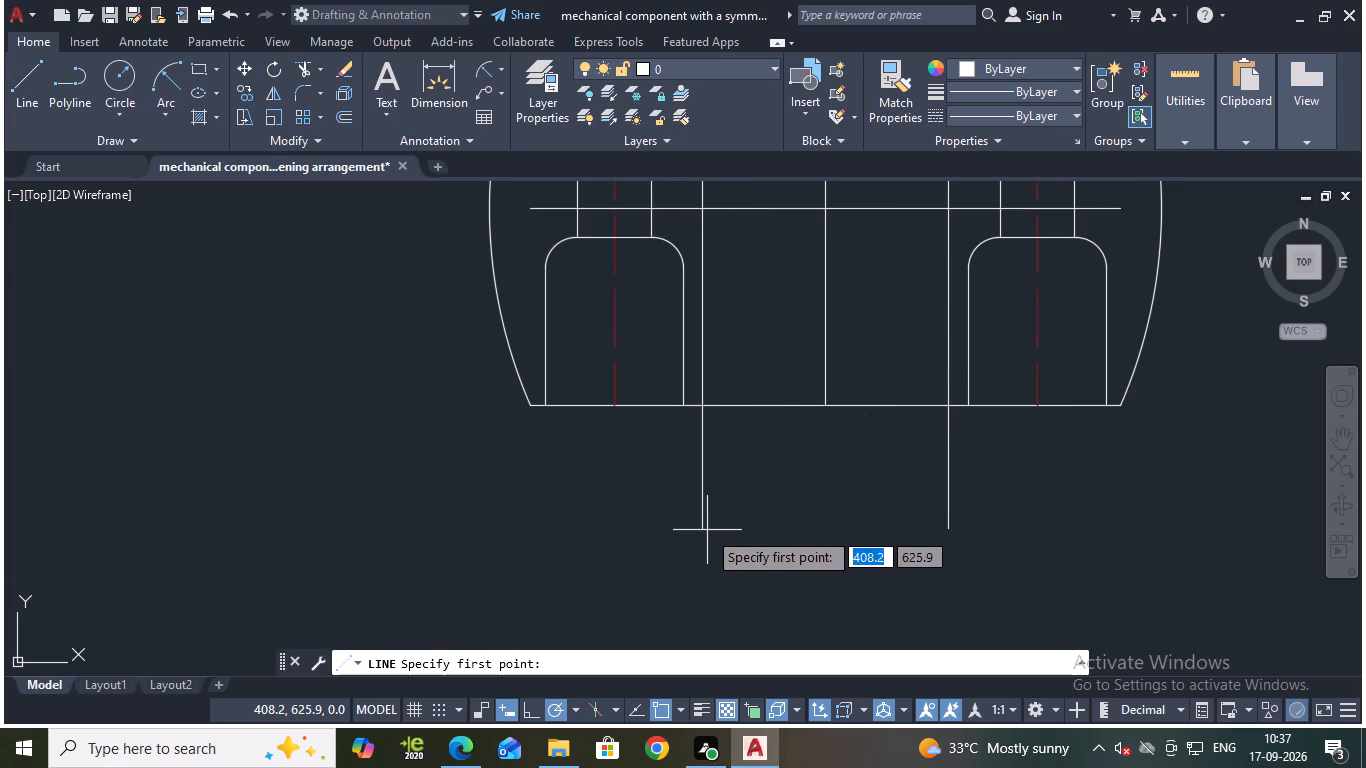
click(703, 527)
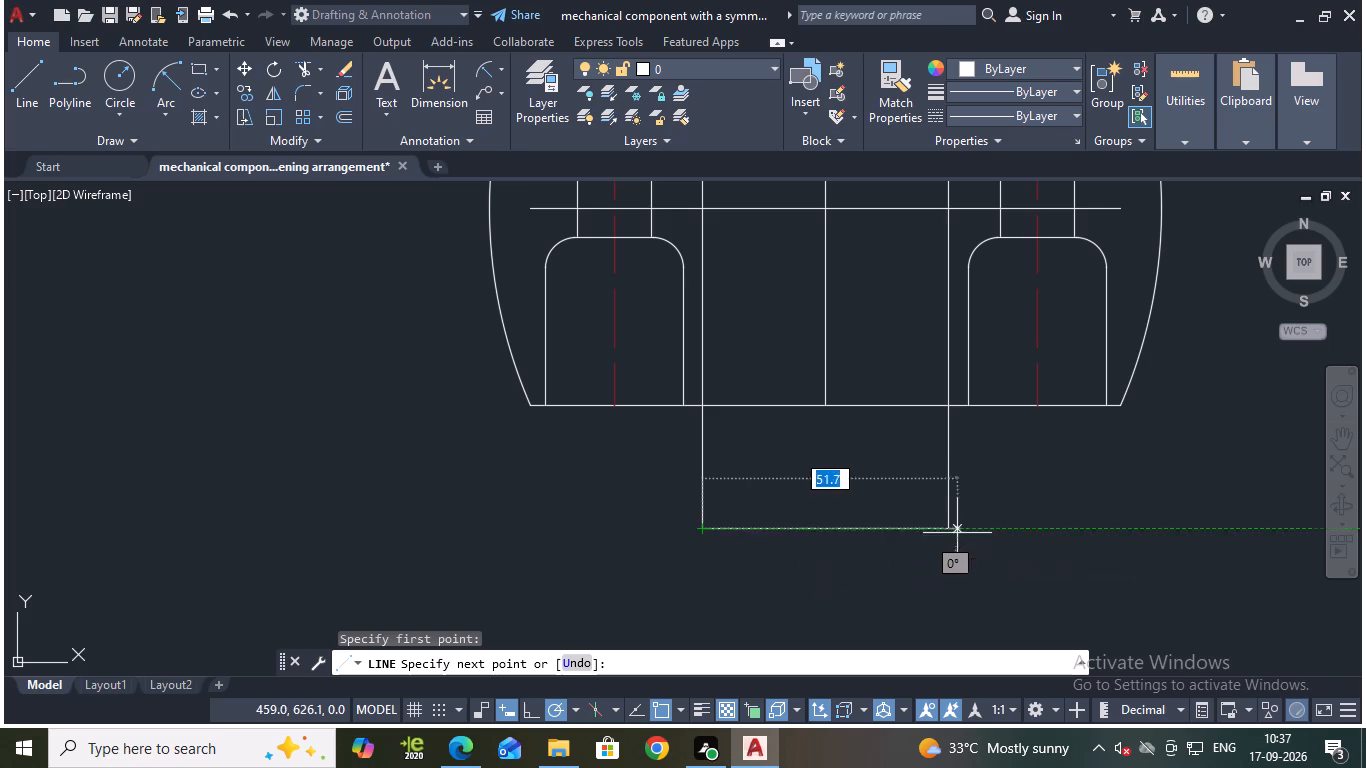
click(951, 532)
key(Escape)
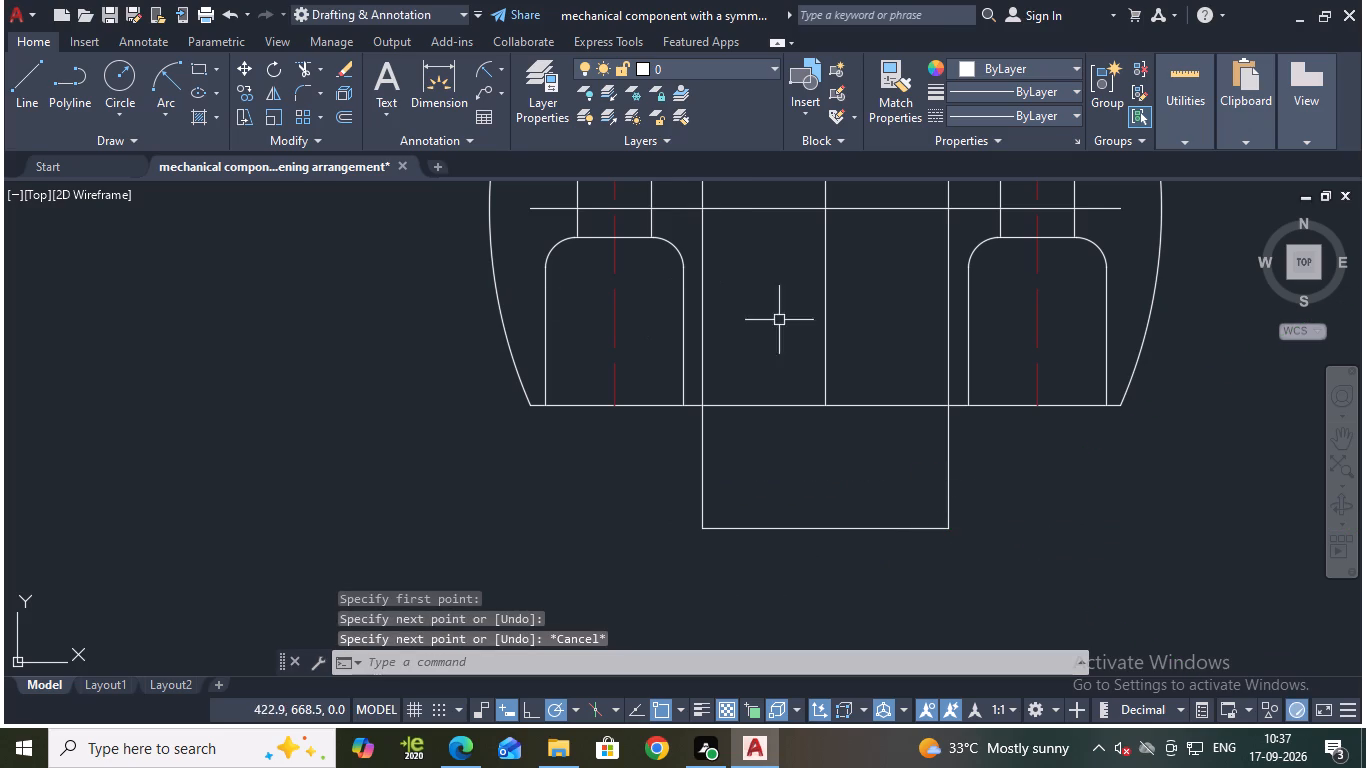
Stretch the vertical center line's lower end down to the bottom edge of the lower extension.
click(824, 351)
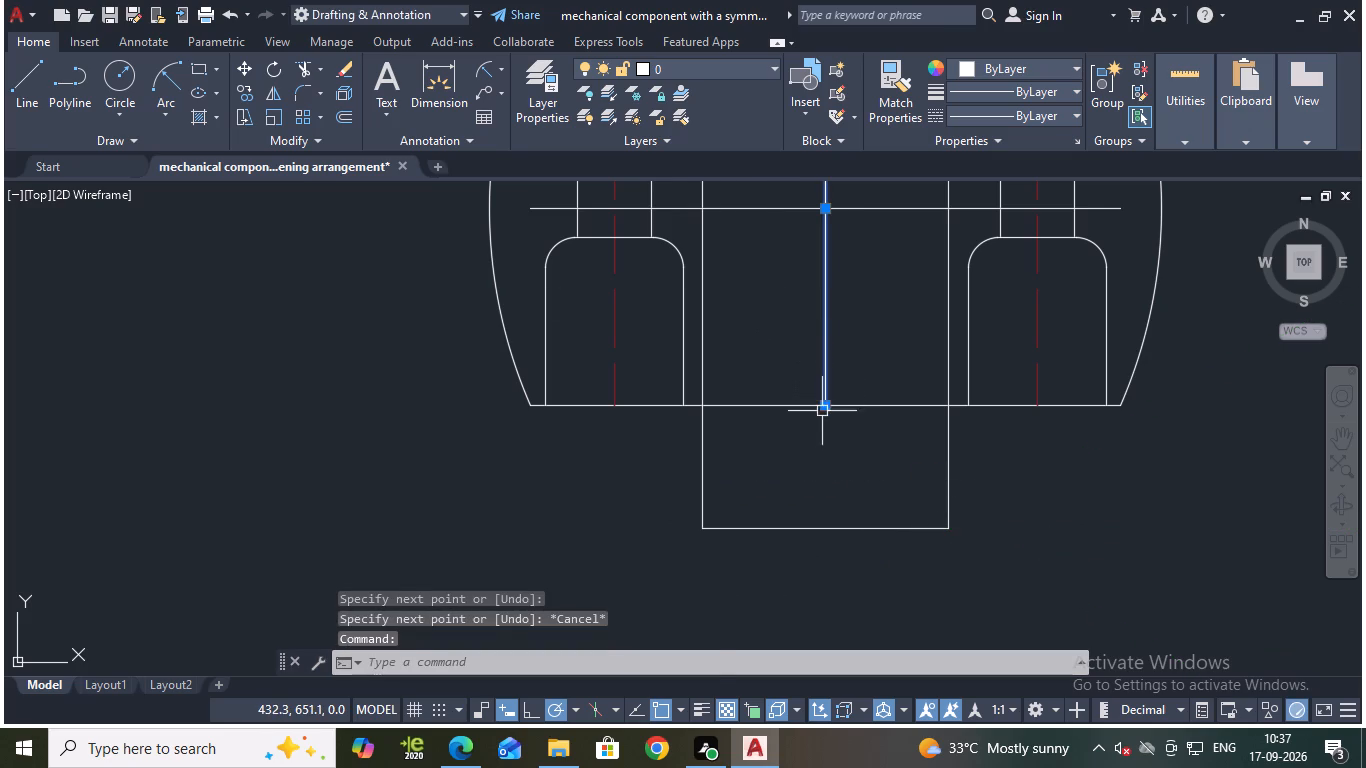
click(822, 411)
key(Escape)
click(822, 405)
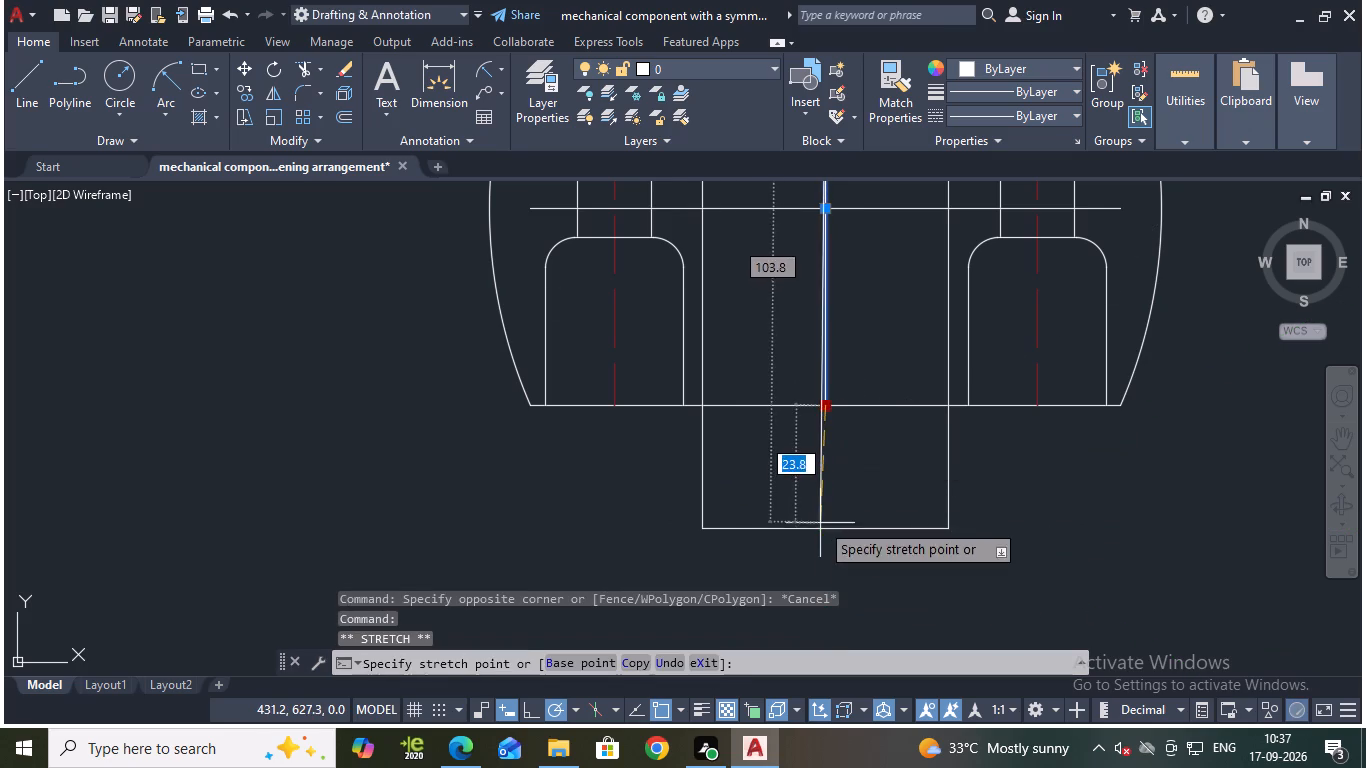
click(827, 530)
key(Escape)
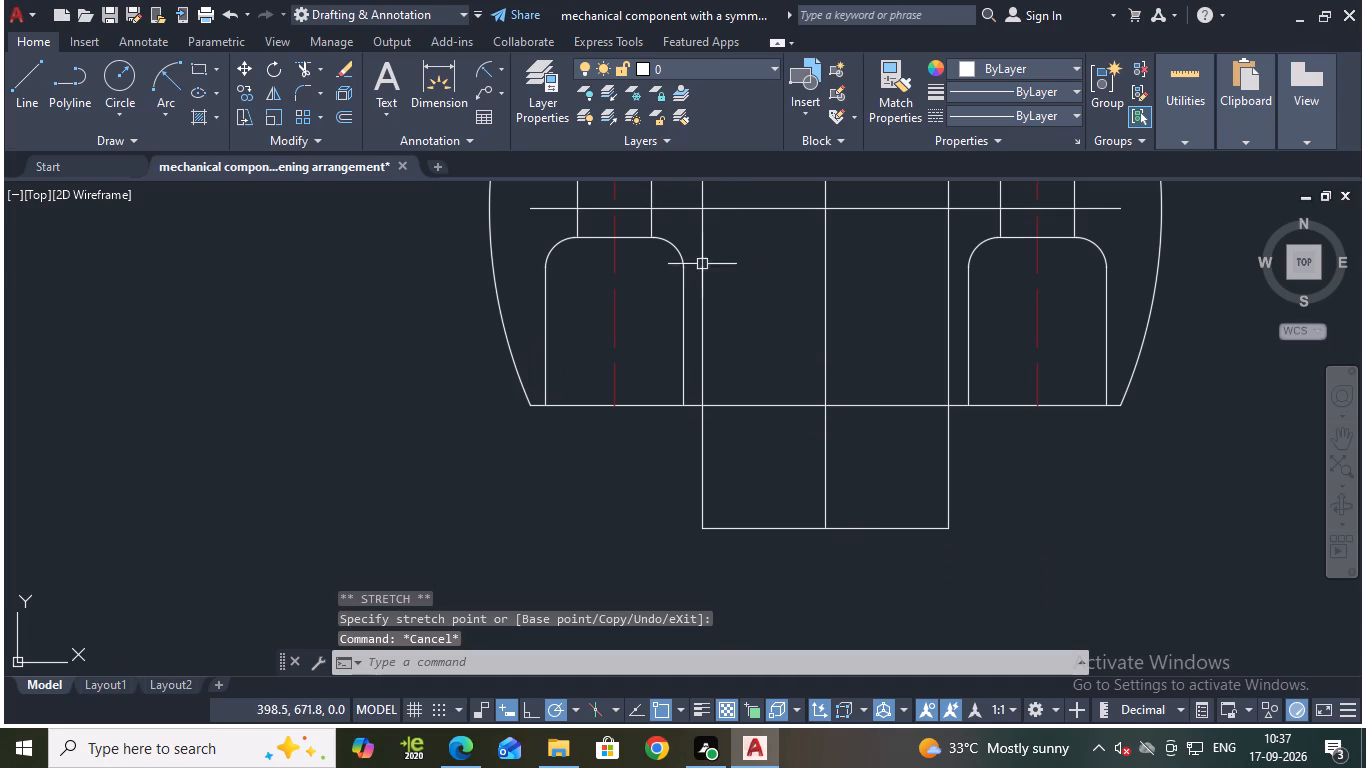
Draw a Start, End, Direction arc from the extension's lower-left corner to the center line's foot, with a 30° upward tangent direction.
click(166, 72)
click(172, 110)
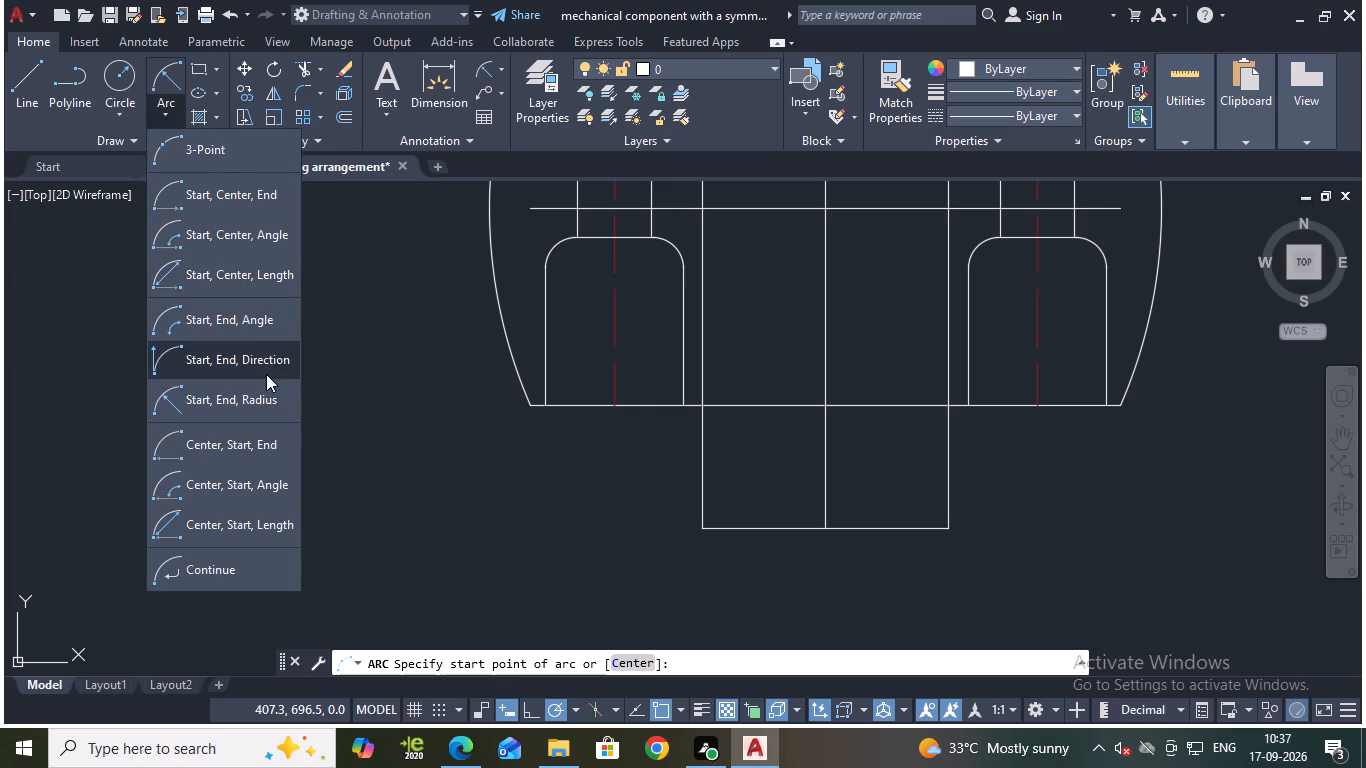
click(237, 363)
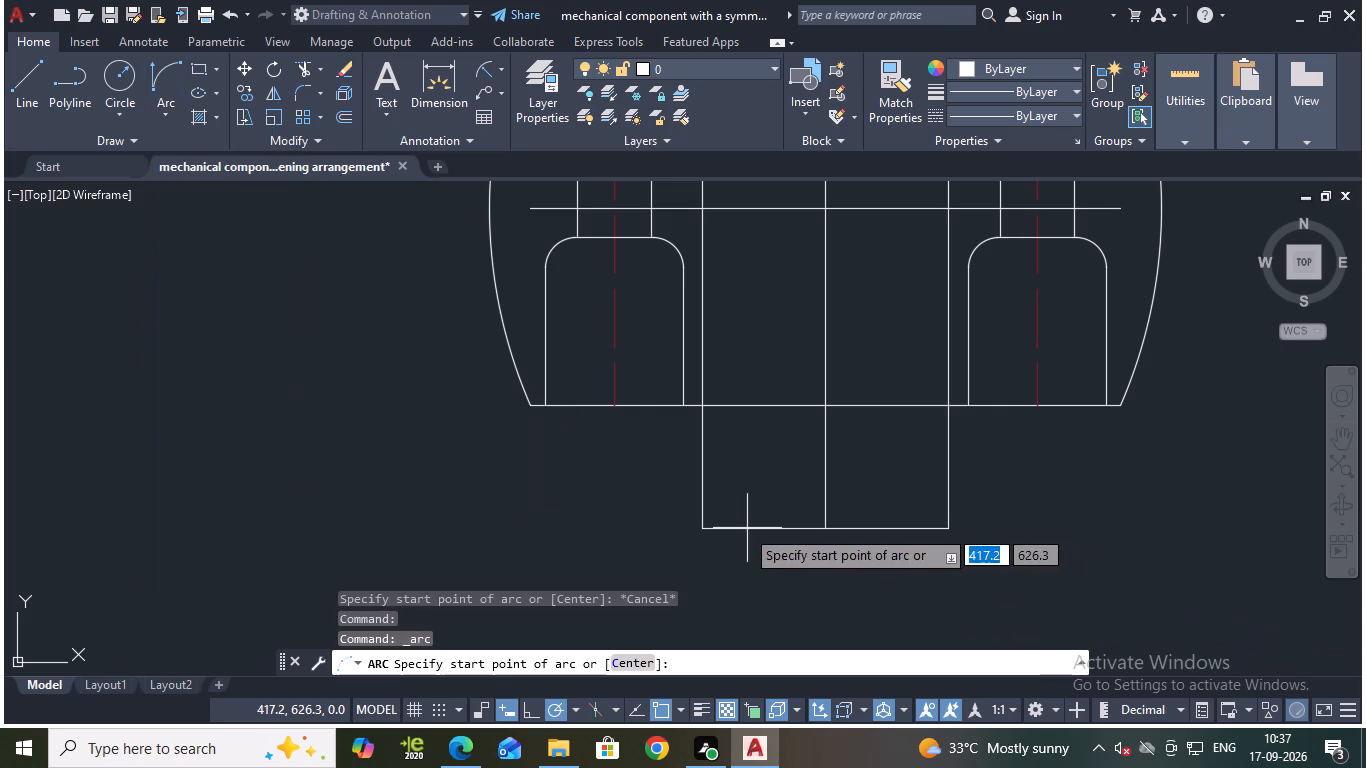
click(703, 526)
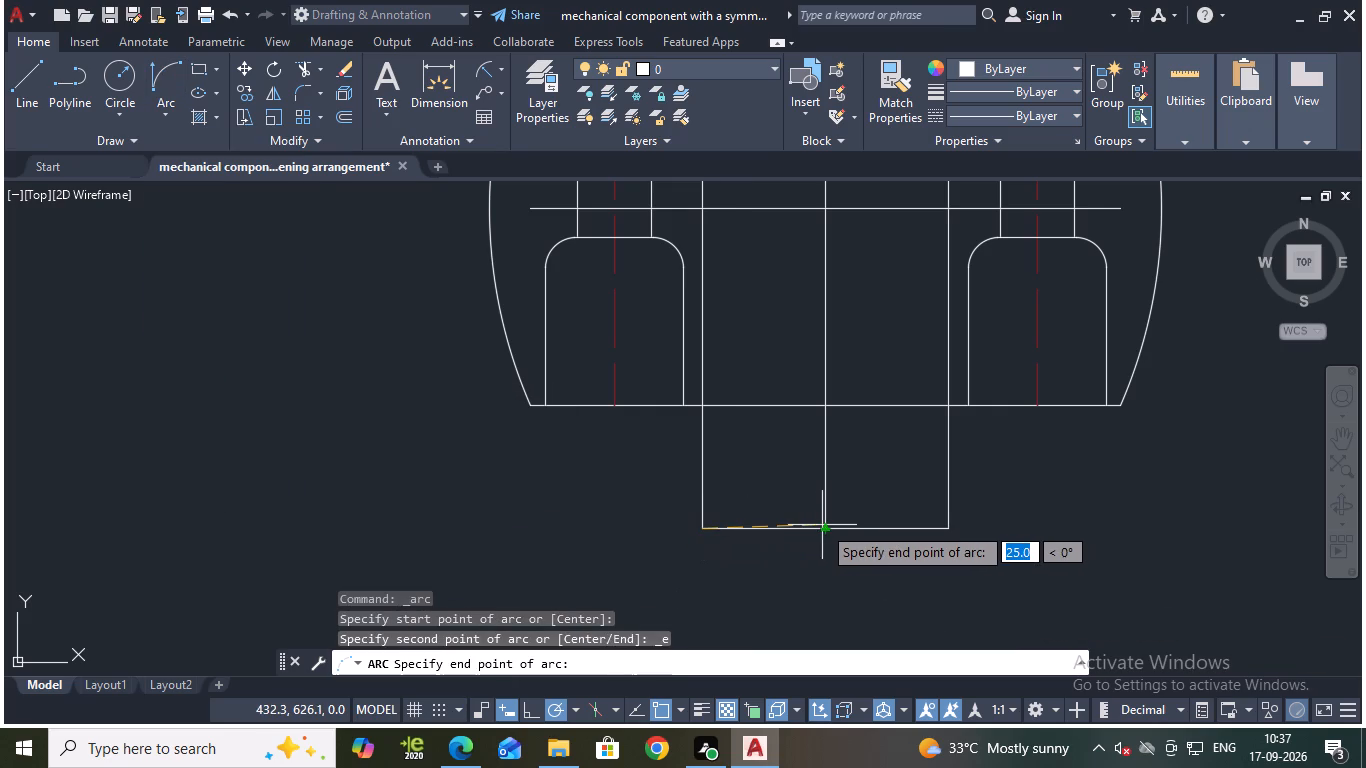
click(825, 527)
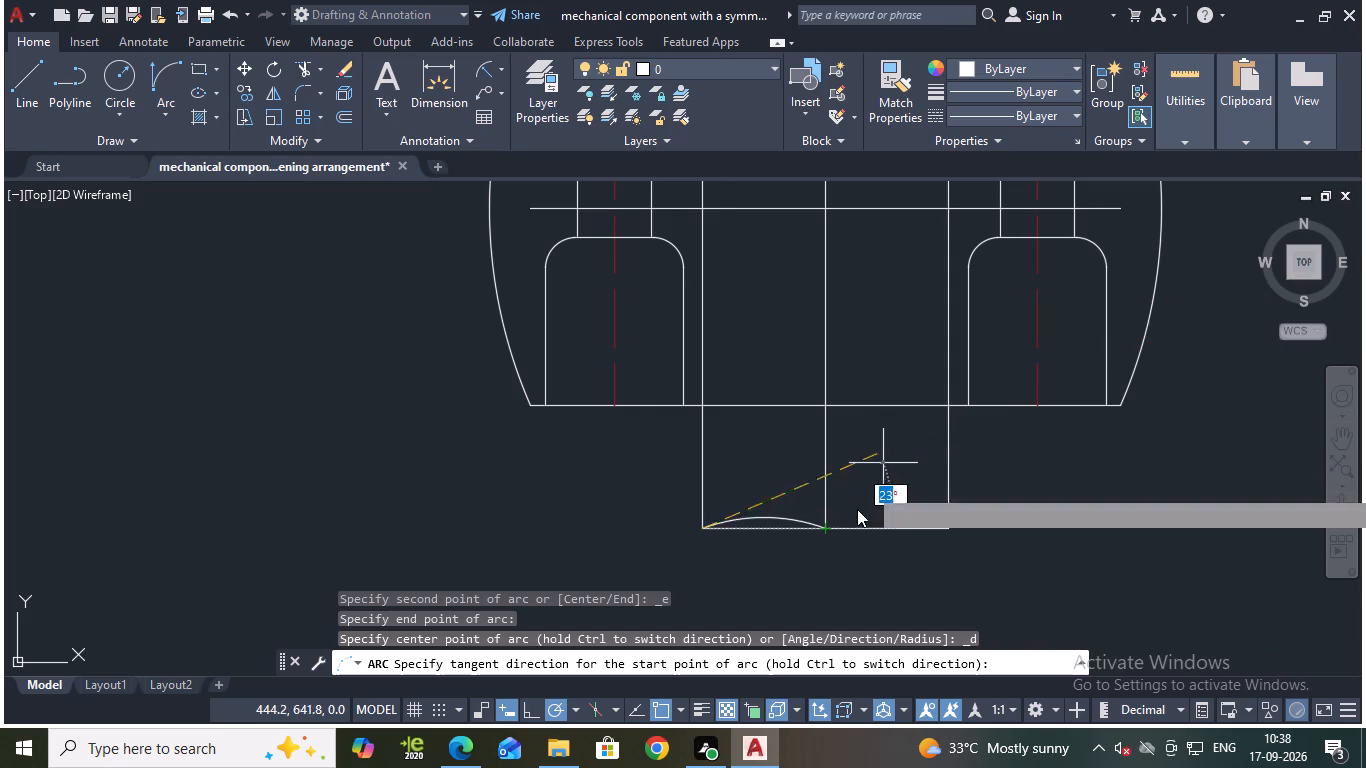
click(576, 708)
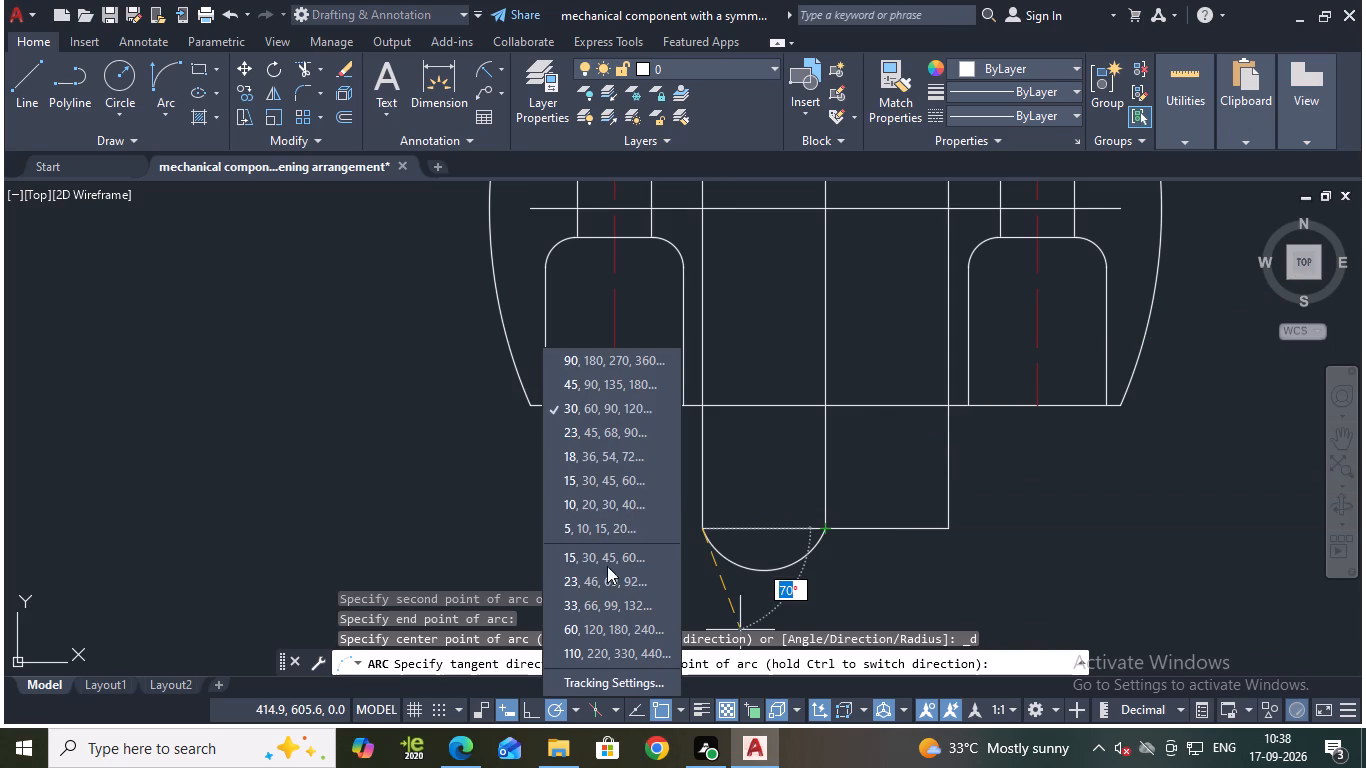
click(606, 405)
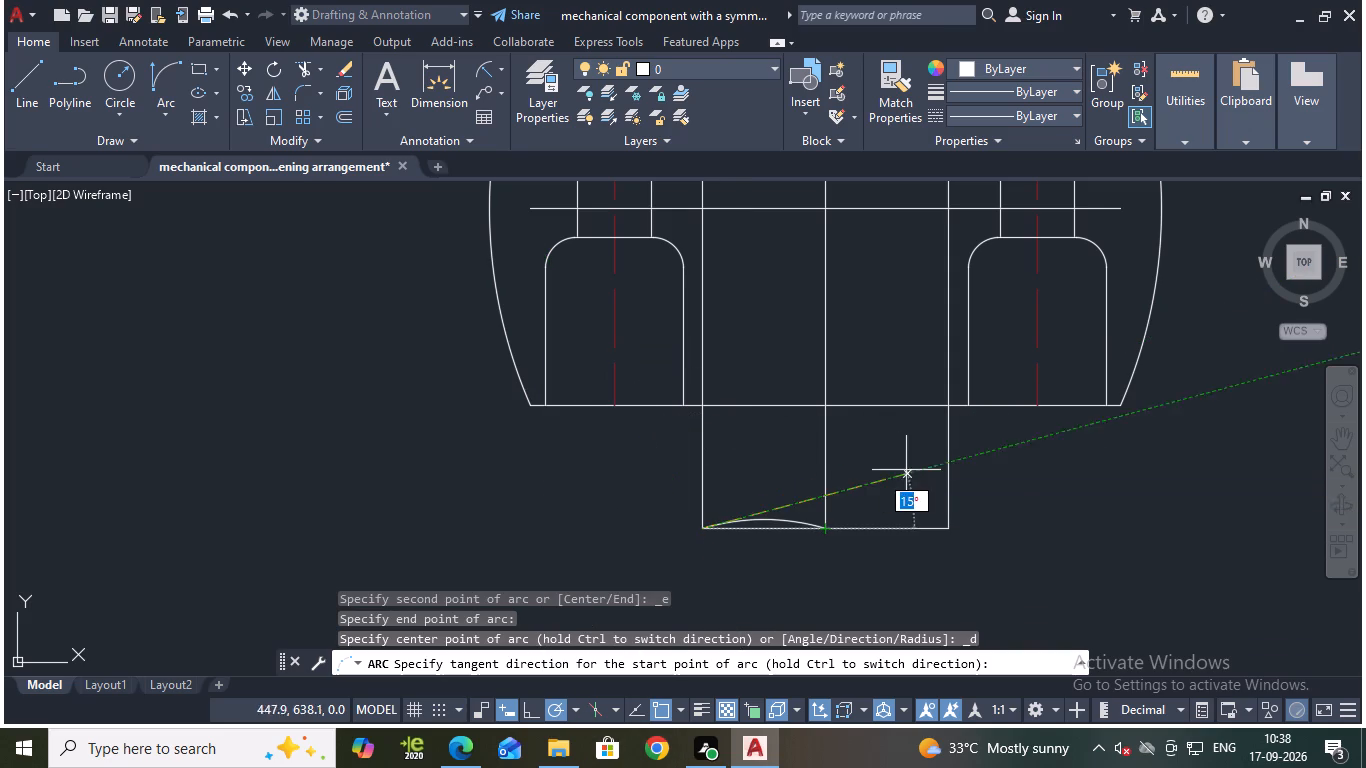
click(894, 414)
Draw a three-point arc from the center line's foot through the extension's lower-left corner to a point outside its left side.
key(space)
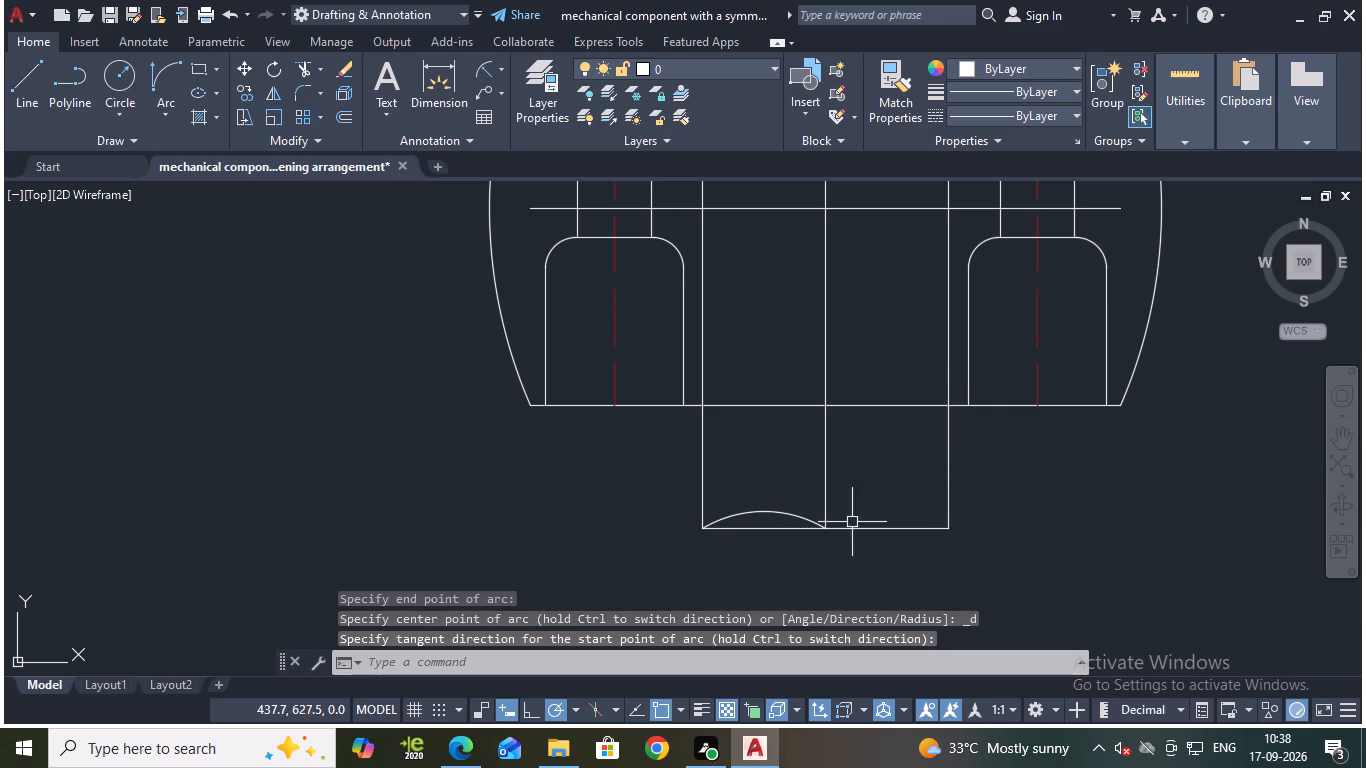
click(828, 530)
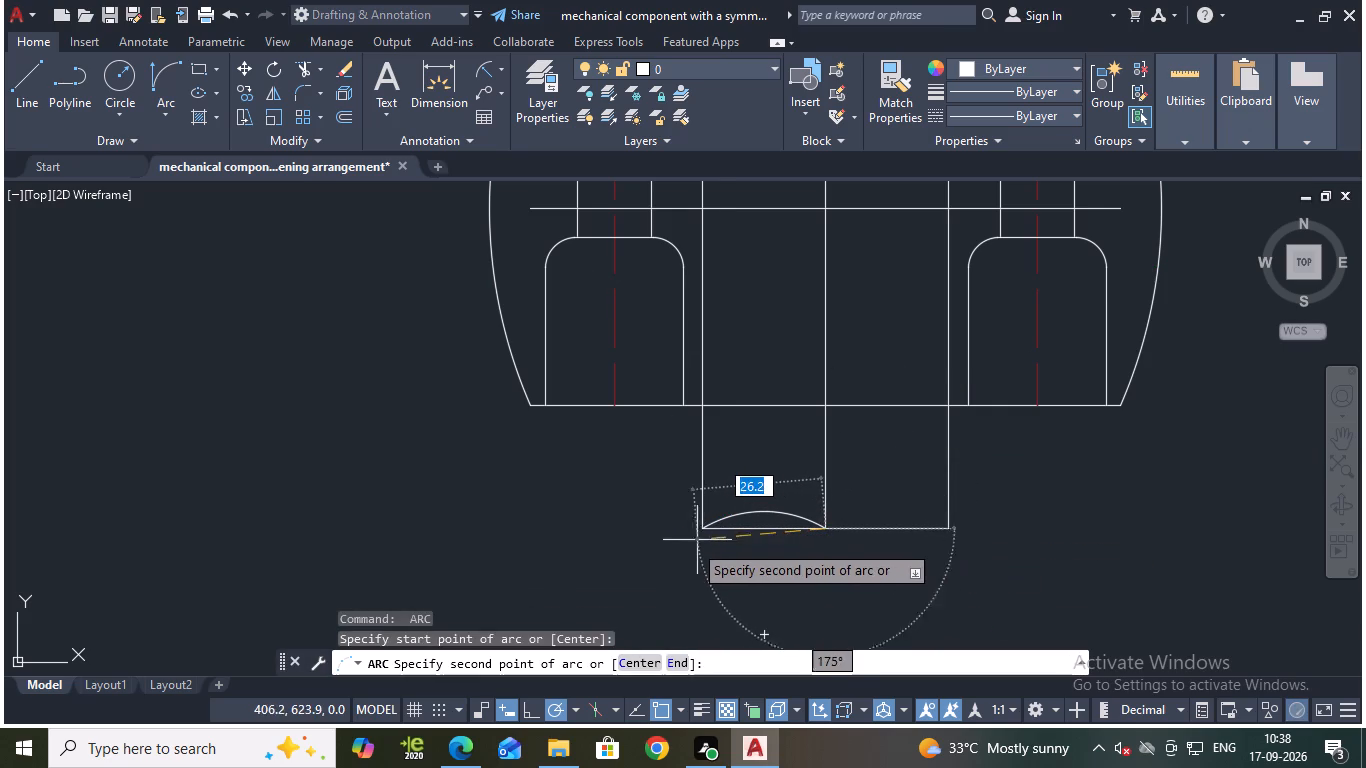
click(702, 527)
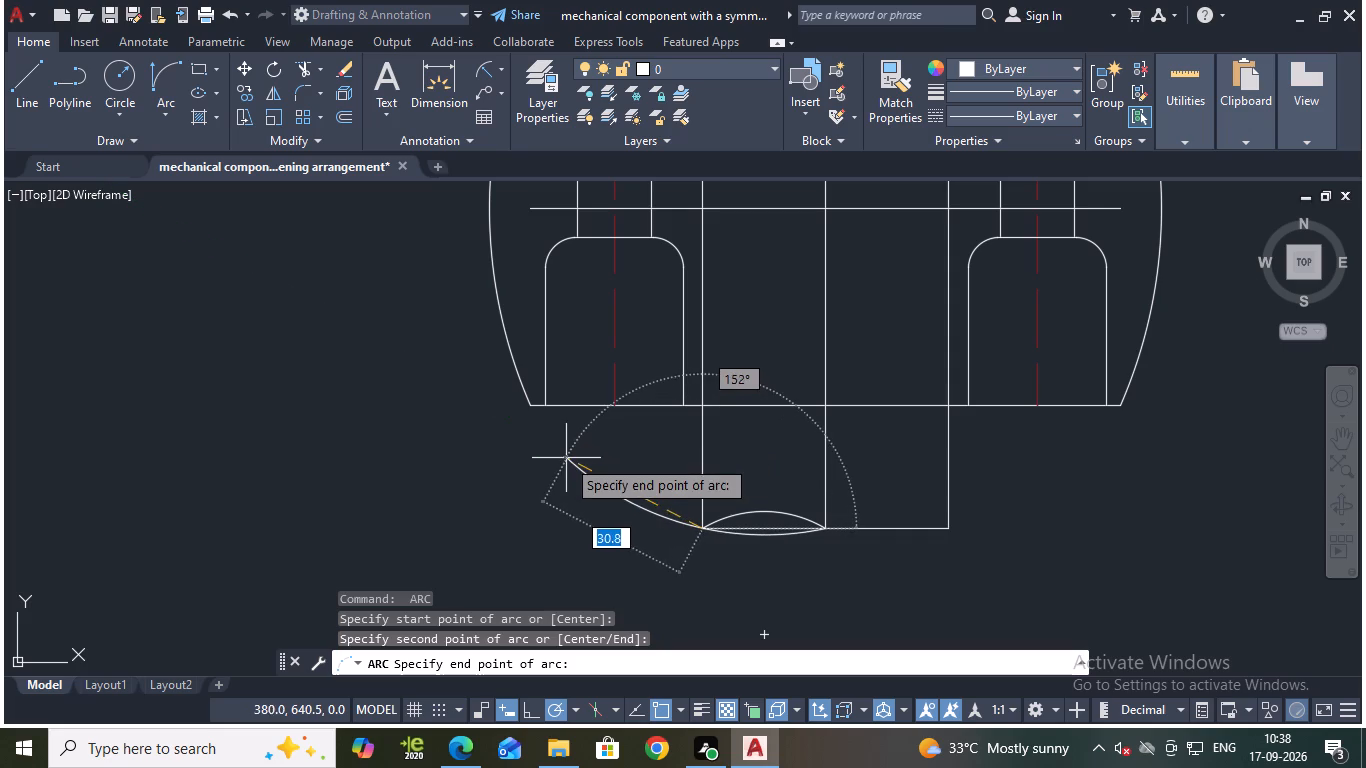
click(651, 431)
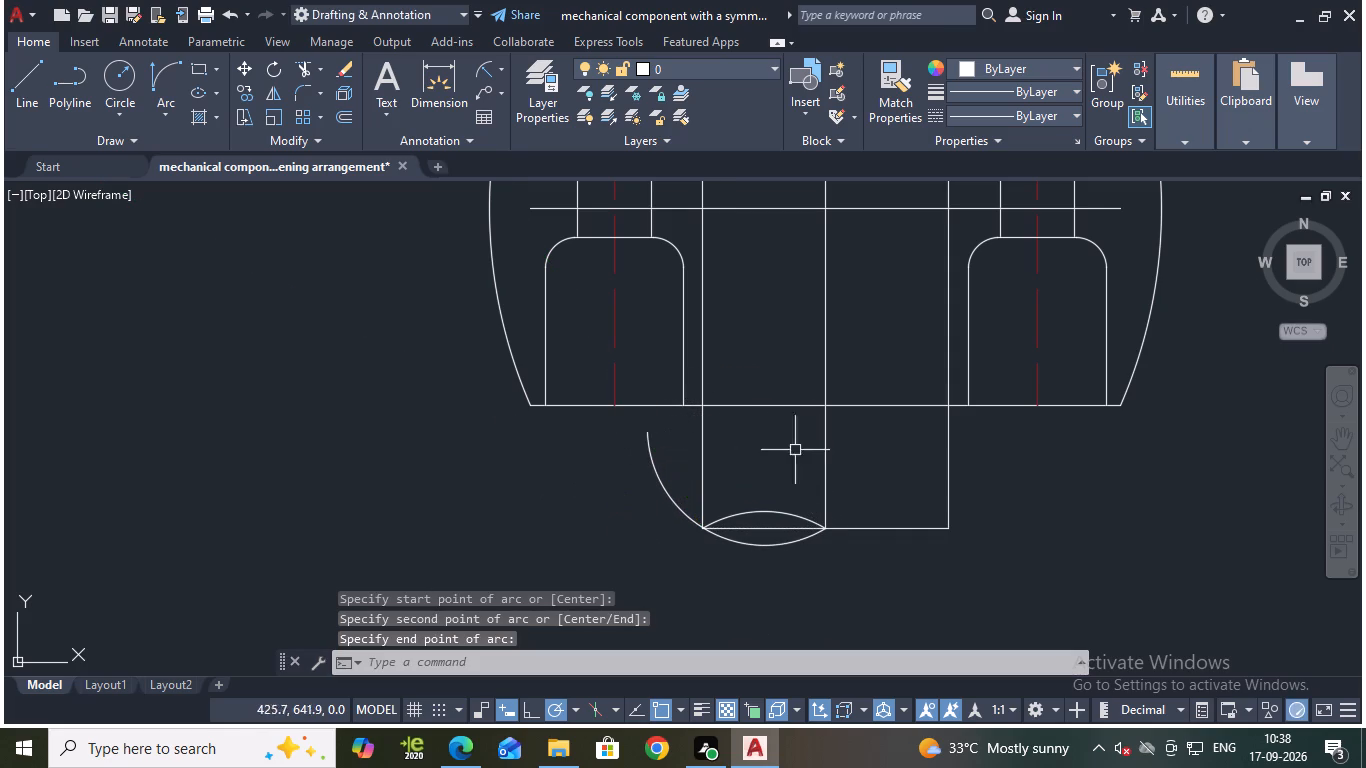
key(Escape)
Trim the part of the new arc that runs outside the extension's lower-left corner.
text(tr)
key(Return)
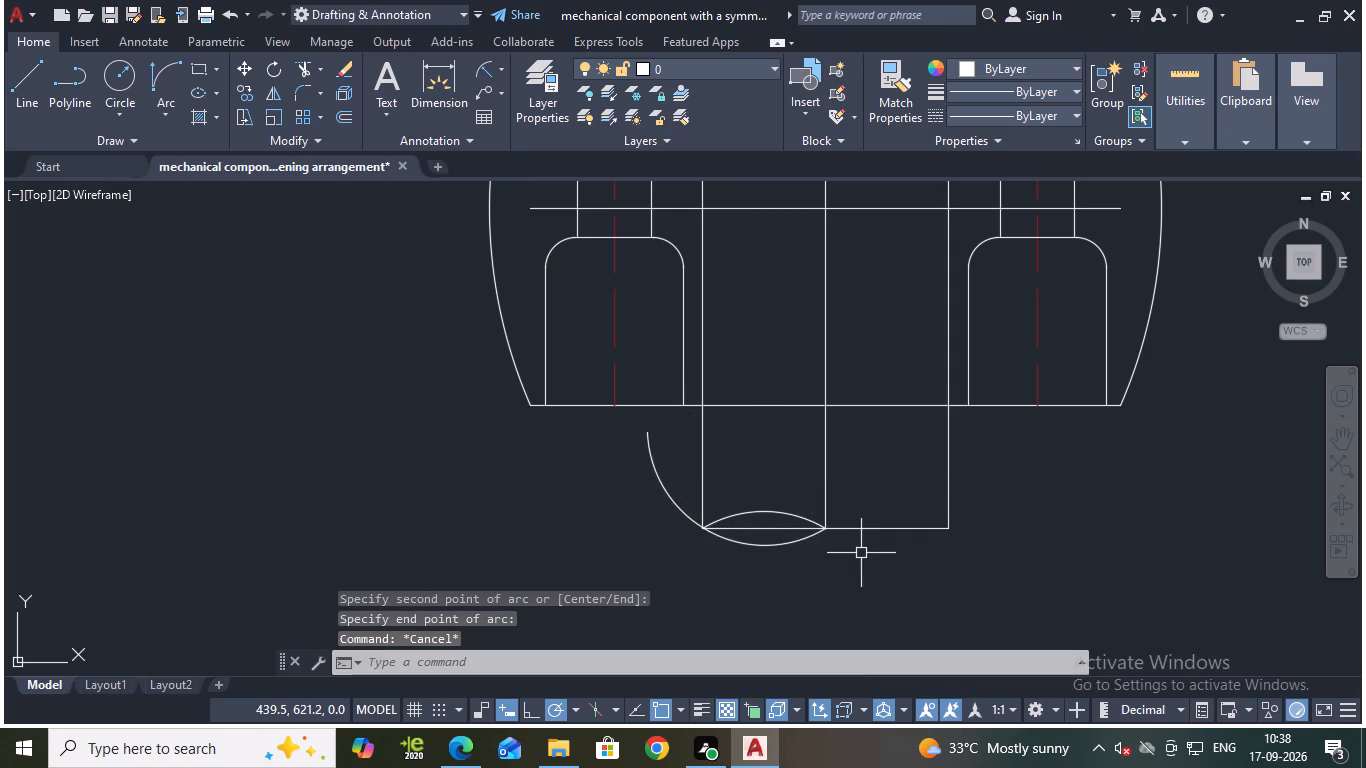
scroll(683, 535, up, 3)
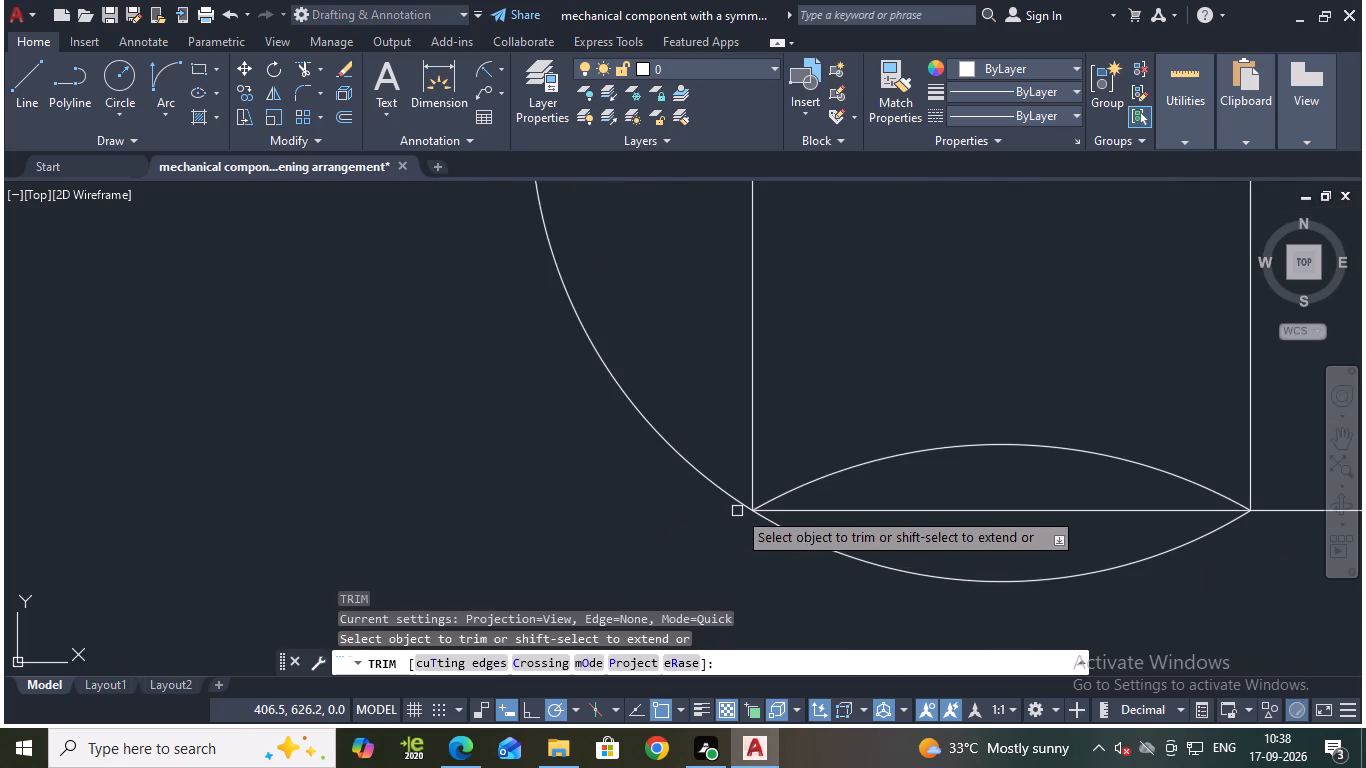
click(737, 504)
Draw a Start, End, Direction arc from the center line's foot to the extension's lower-right corner, bulging downward at about 33°.
scroll(738, 532, down, 2)
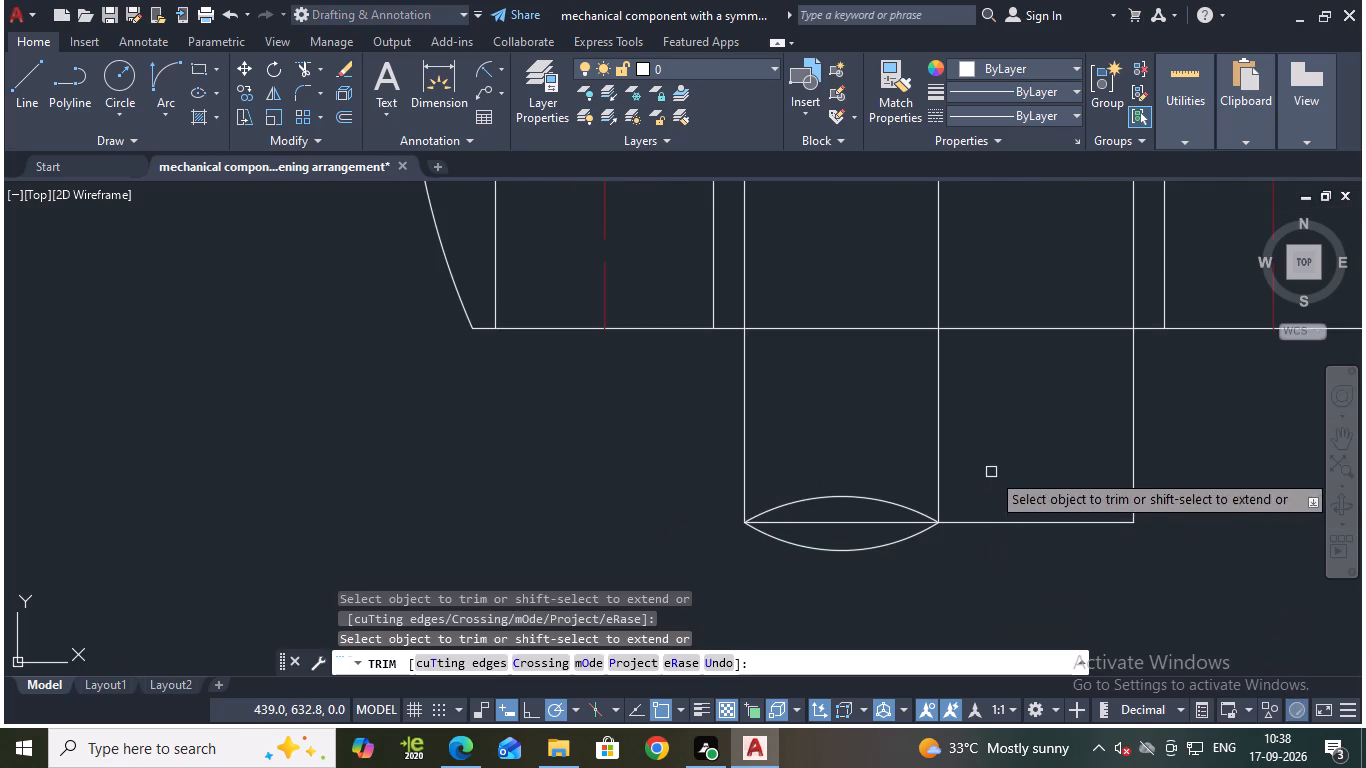
middle_drag(991, 472, 920, 486)
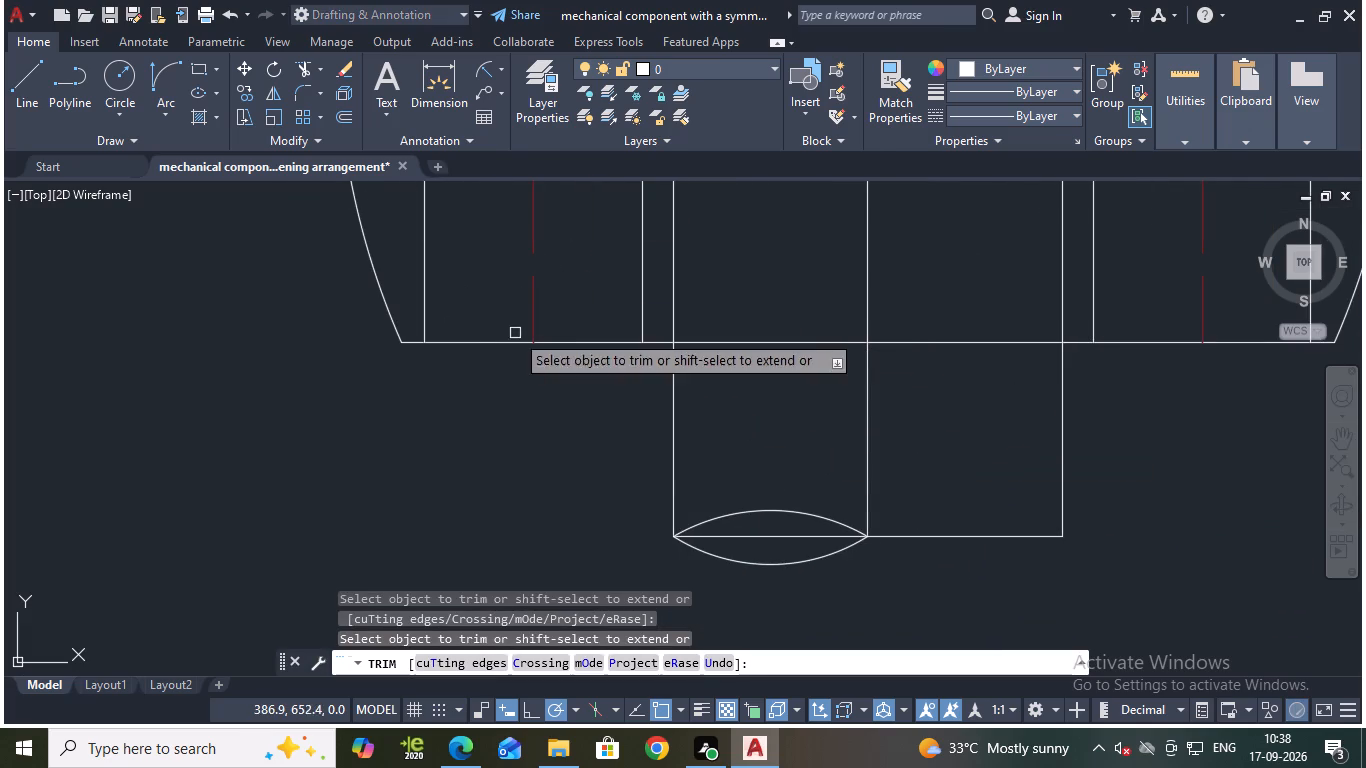
click(164, 74)
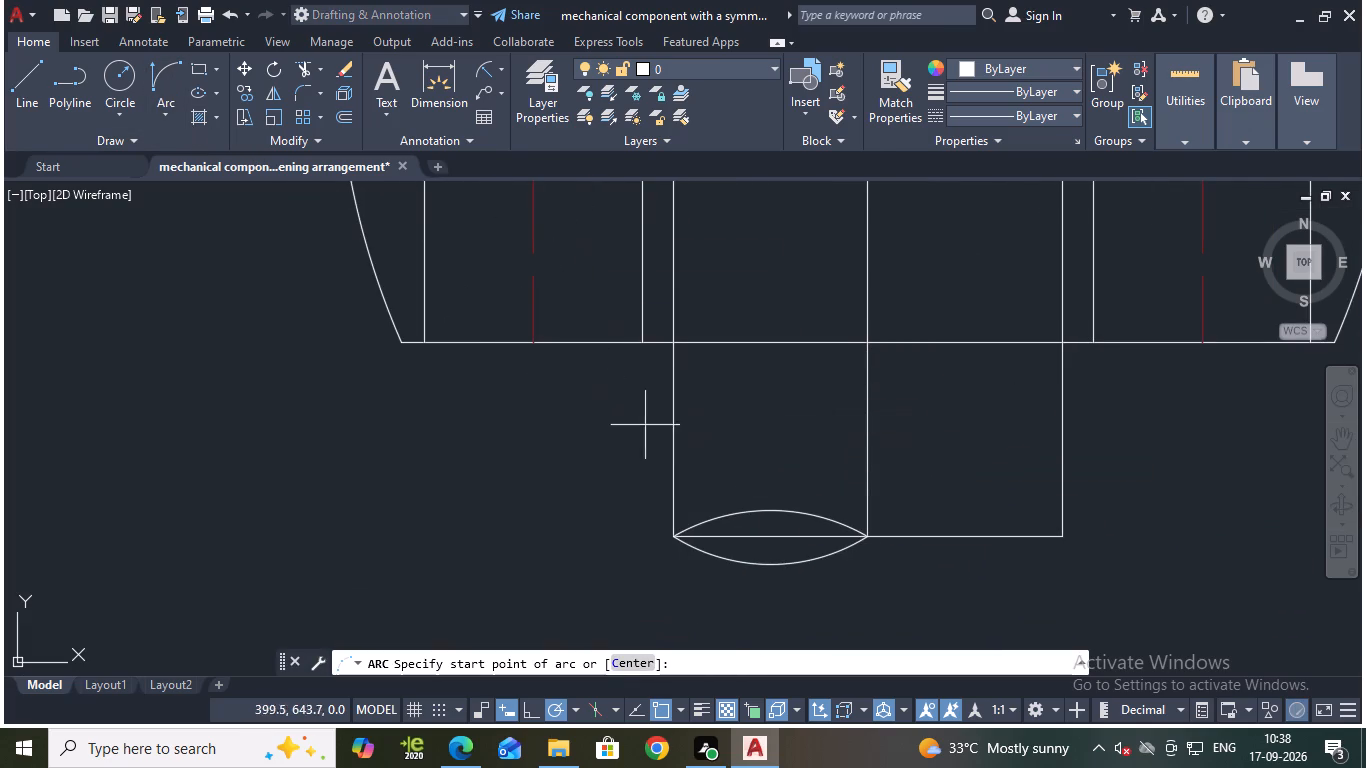
click(868, 537)
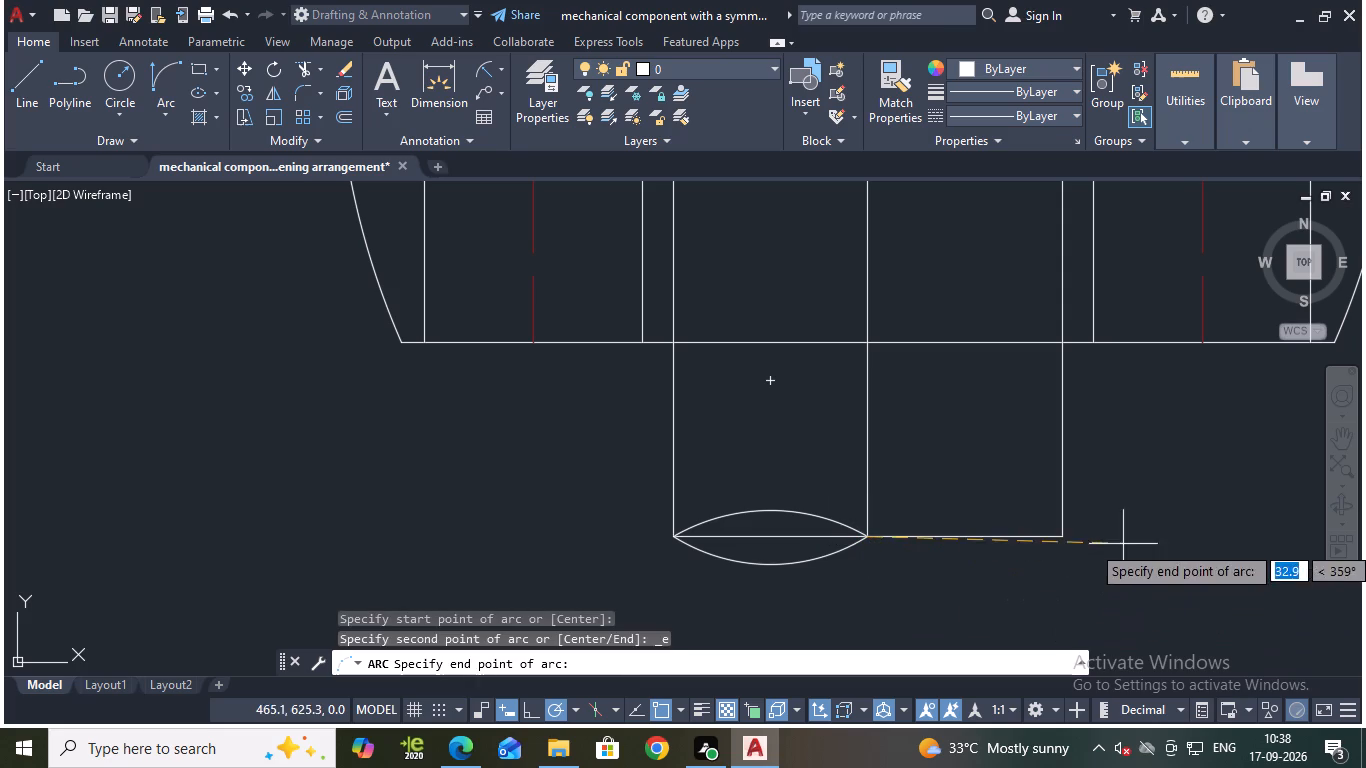
click(1063, 538)
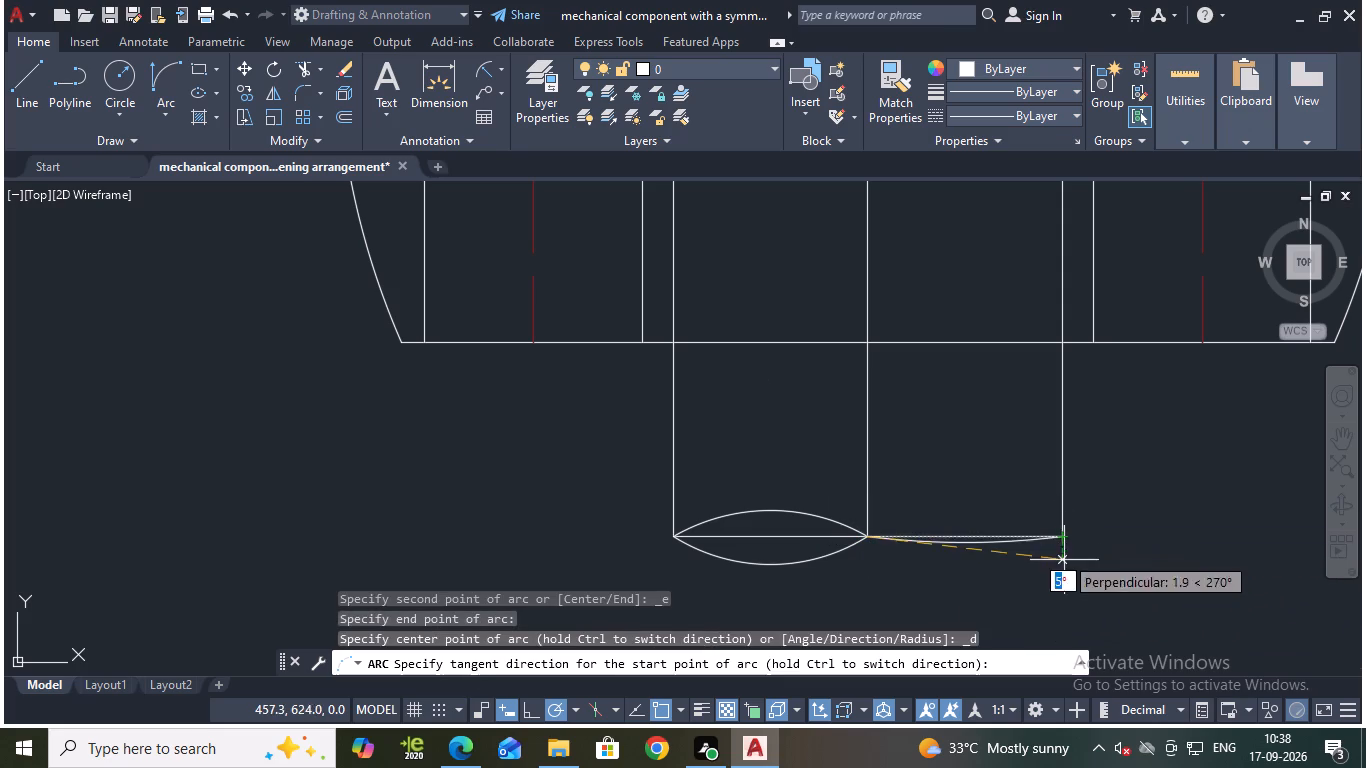
middle_drag(1033, 582, 973, 470)
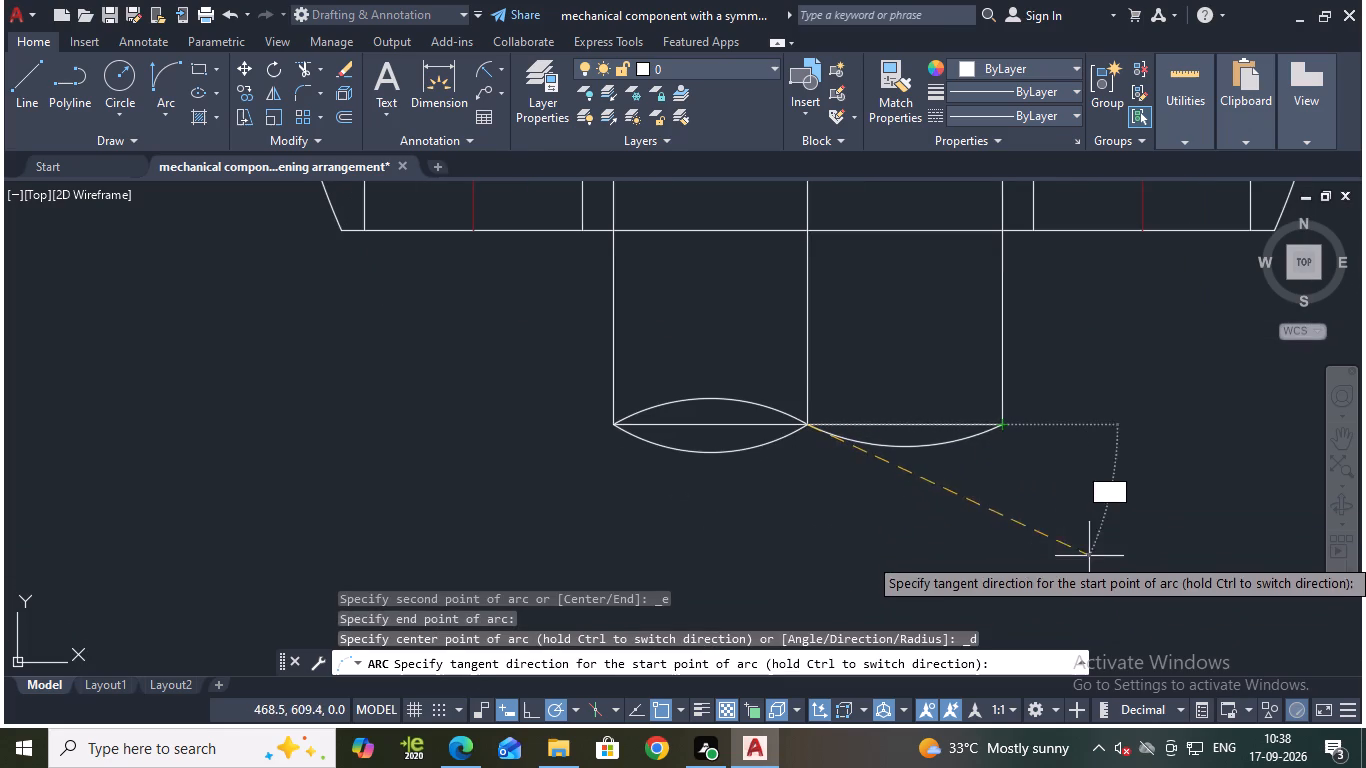
click(1005, 541)
key(Escape)
Trim away both halves of the straight bottom line of the extension, leaving only the arcs.
middle_drag(1093, 460, 1124, 502)
text(tr)
key(Return)
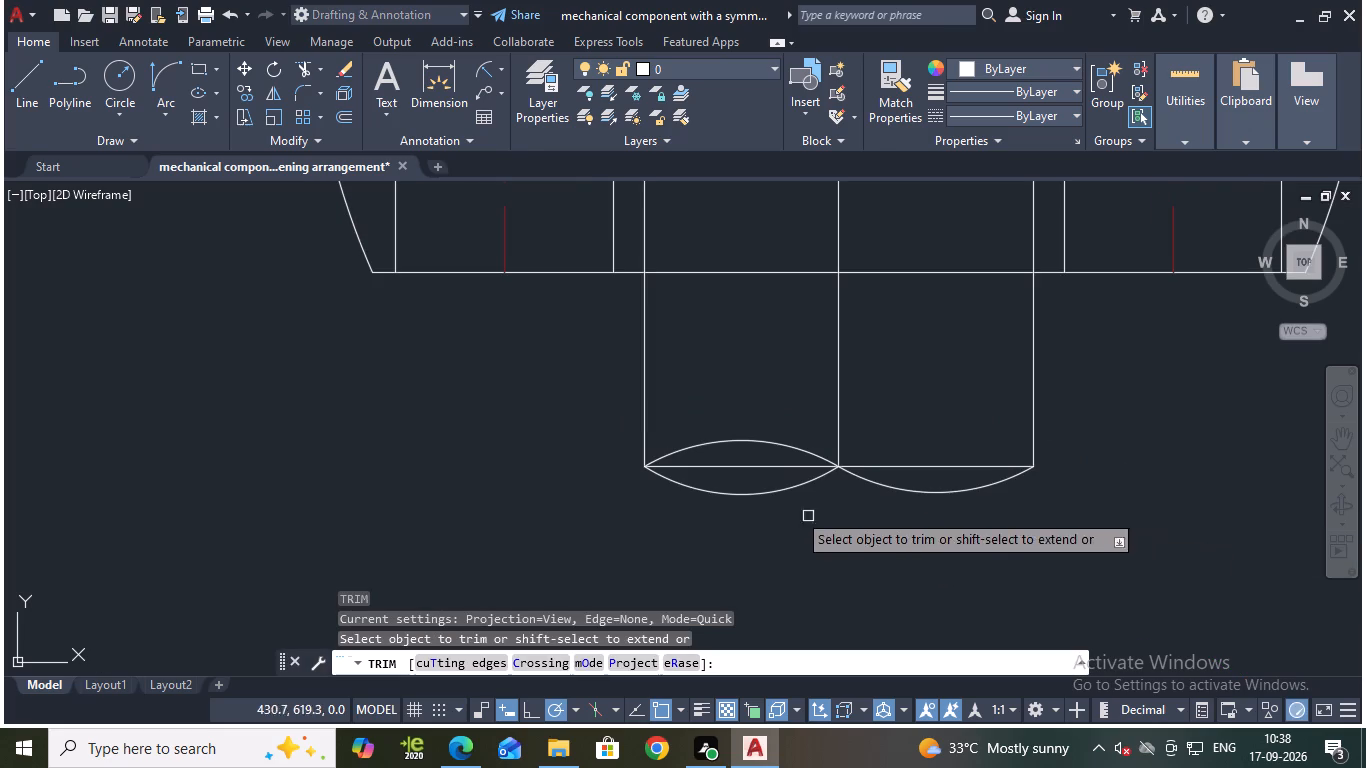
click(738, 470)
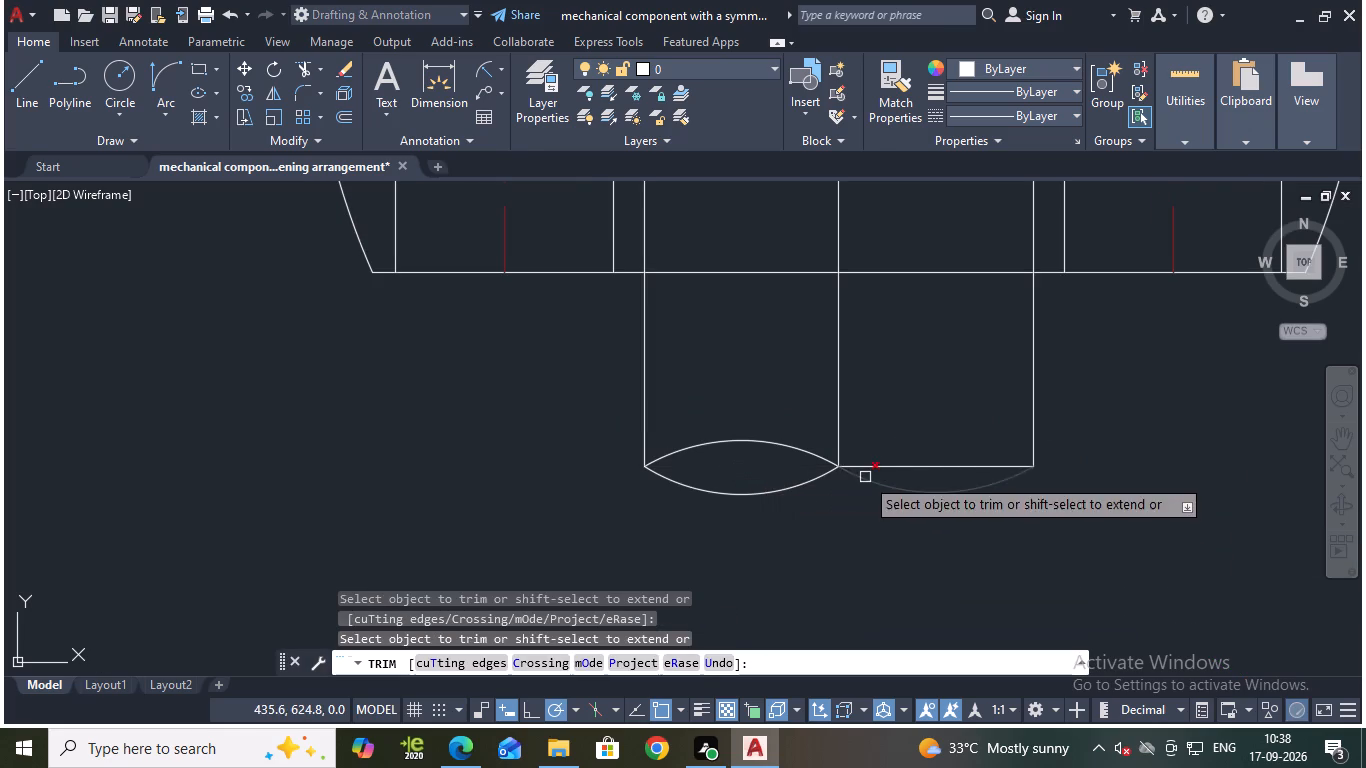
click(958, 465)
scroll(1103, 453, down, 1)
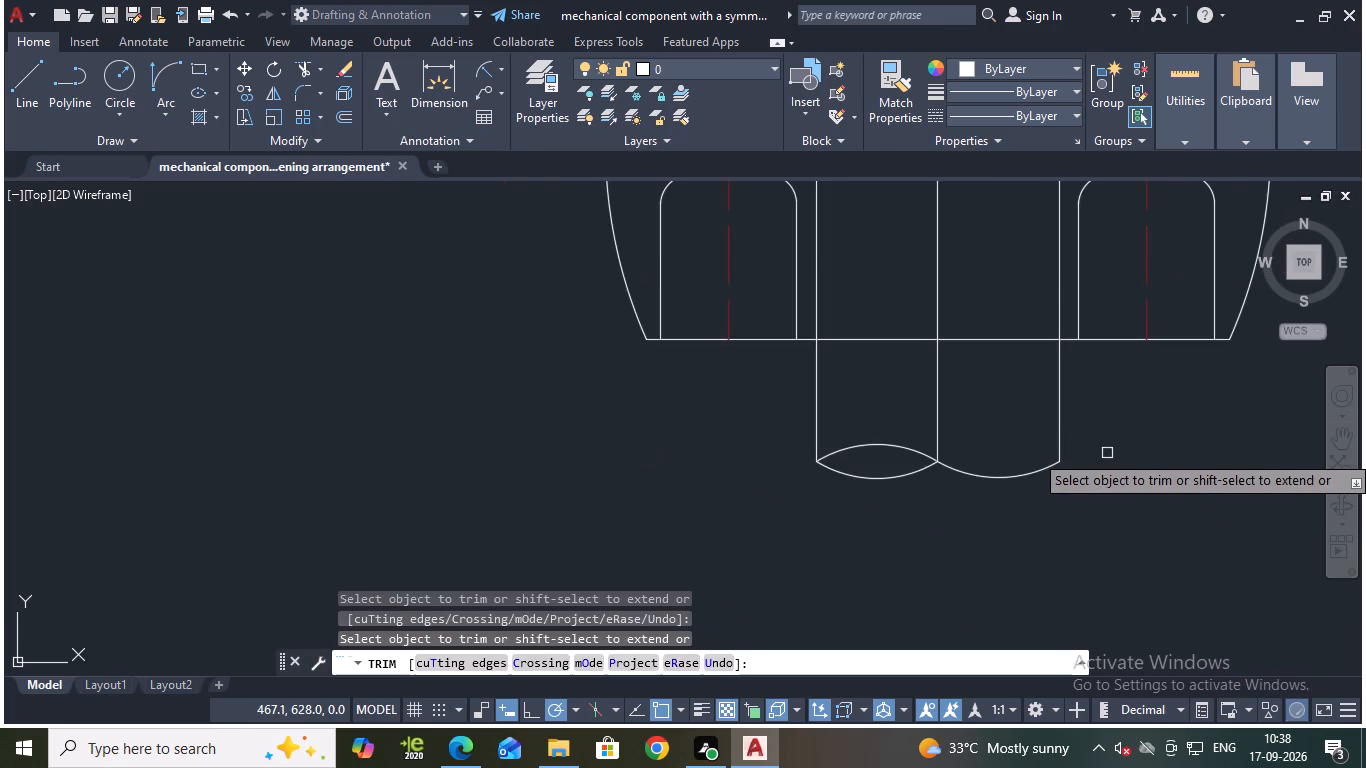
middle_drag(1108, 453, 1041, 512)
key(Escape)
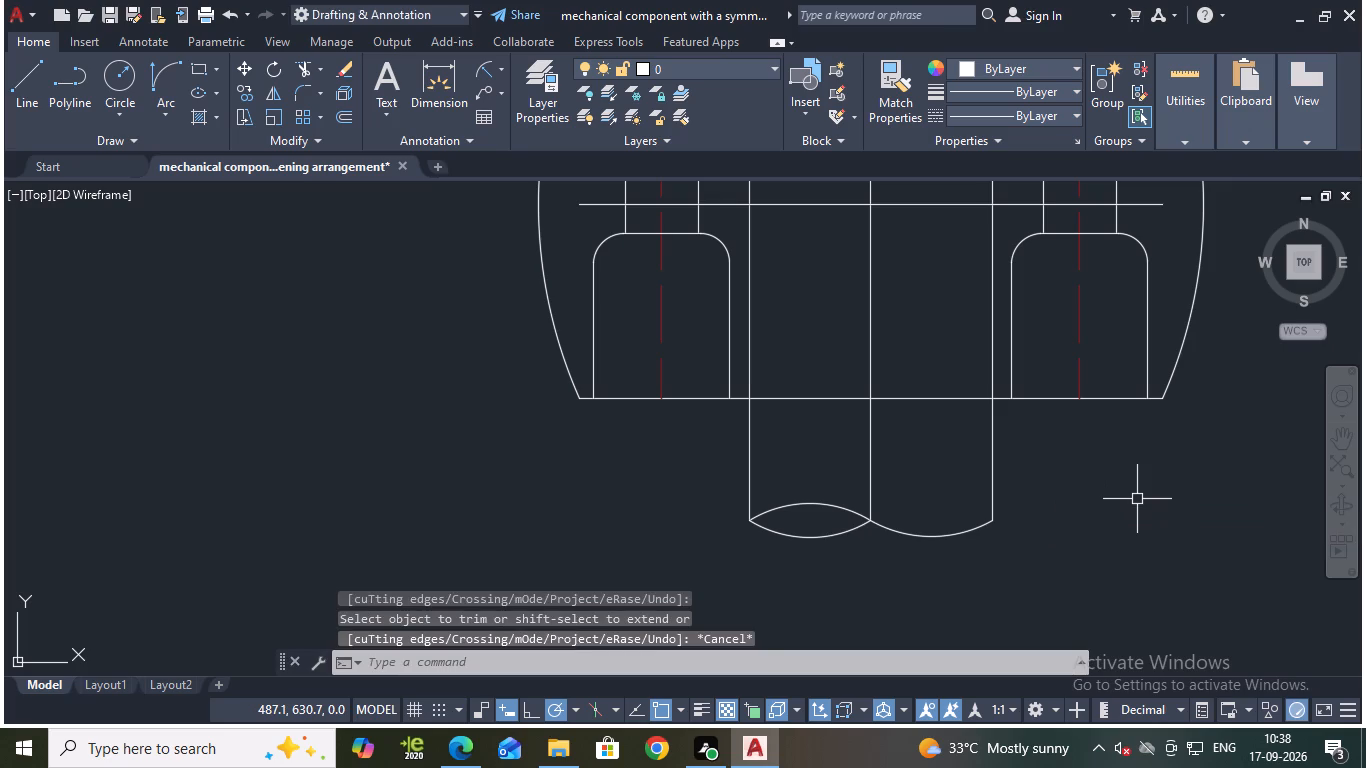
Save the drawing.
key(ctrl+s)
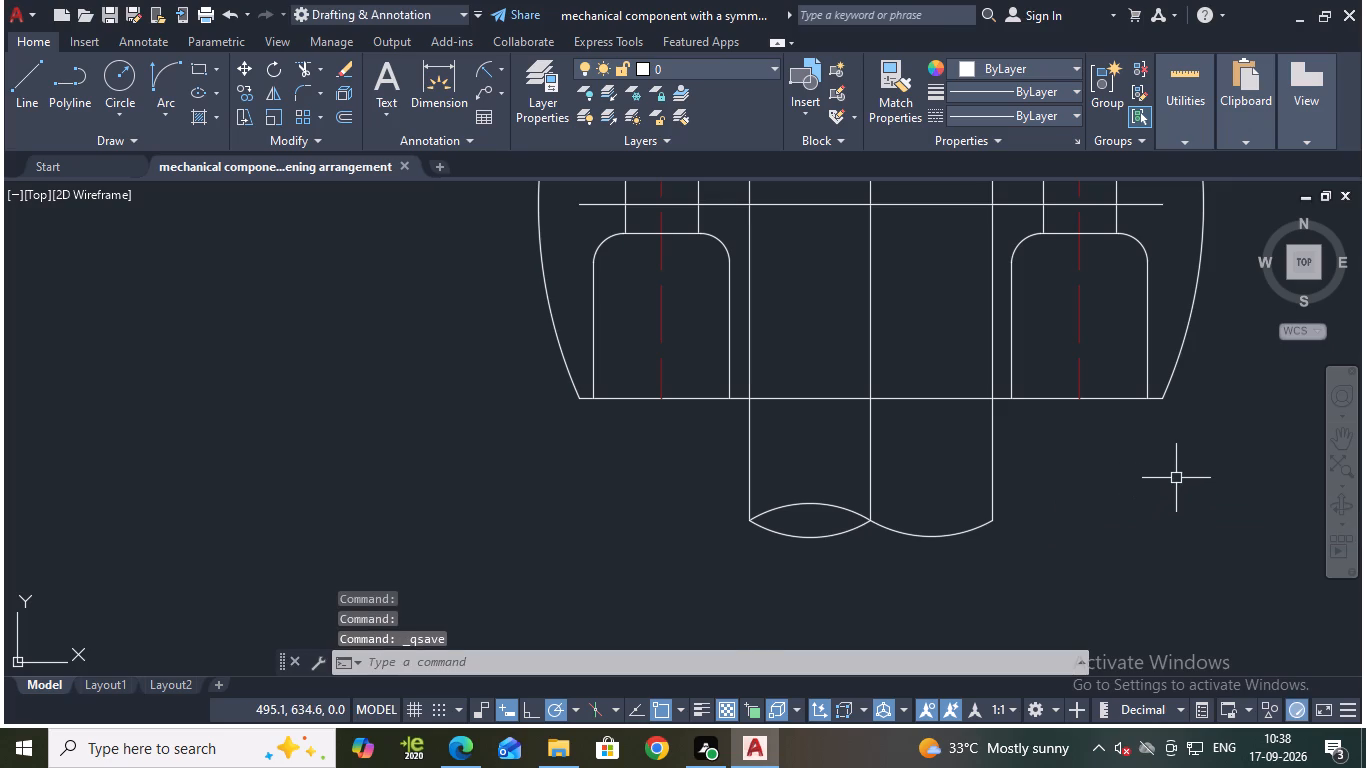
Trim the portions of both 25 mm offset lines inside the main outline, above its bottom edge.
middle_drag(1176, 478, 1090, 553)
middle_drag(1155, 438, 1134, 502)
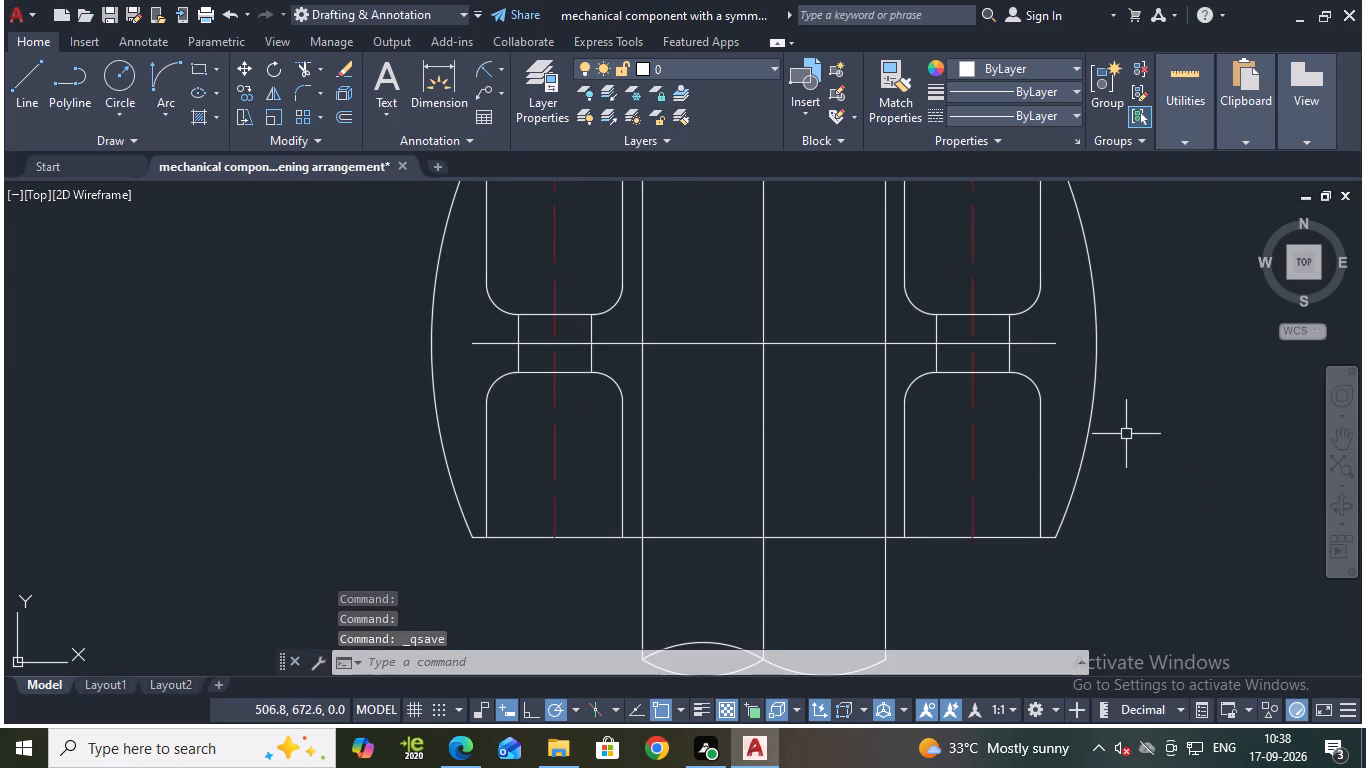
text(tr)
key(Return)
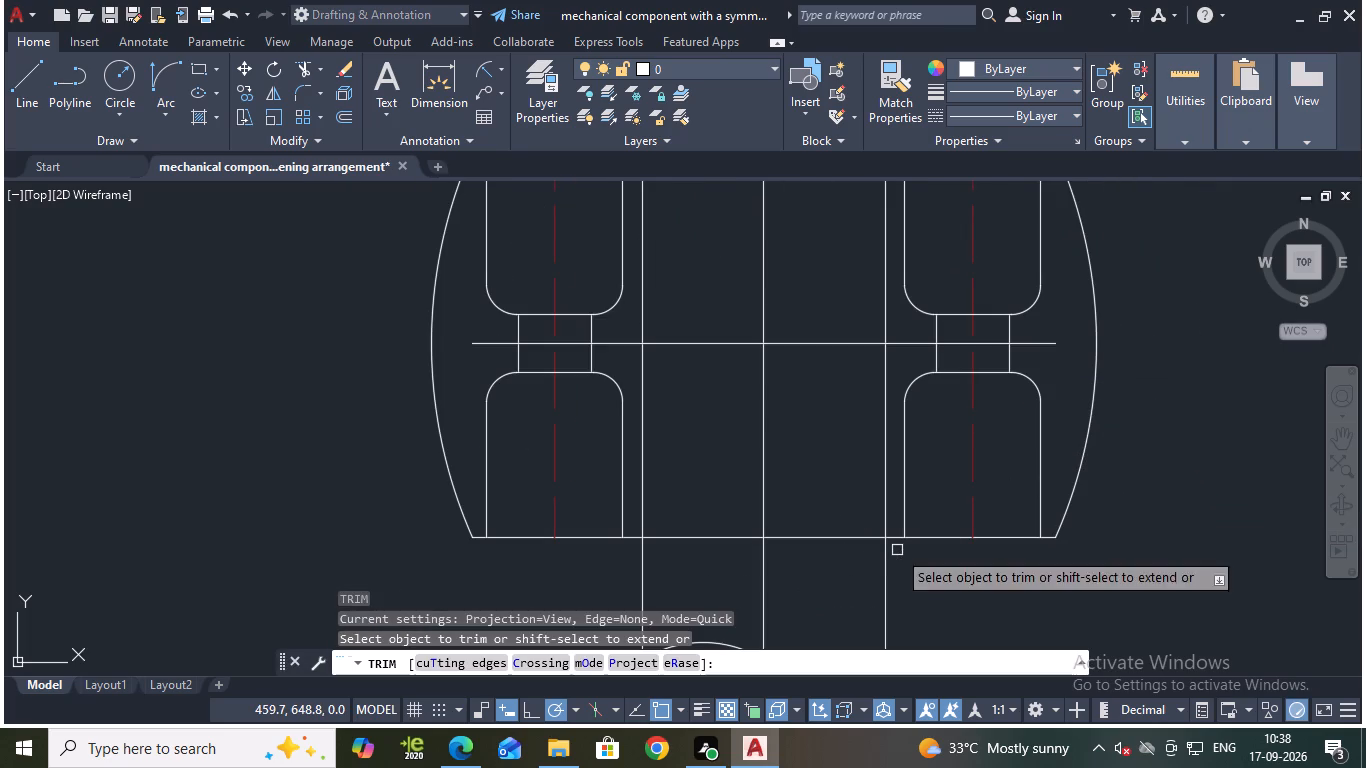
click(882, 514)
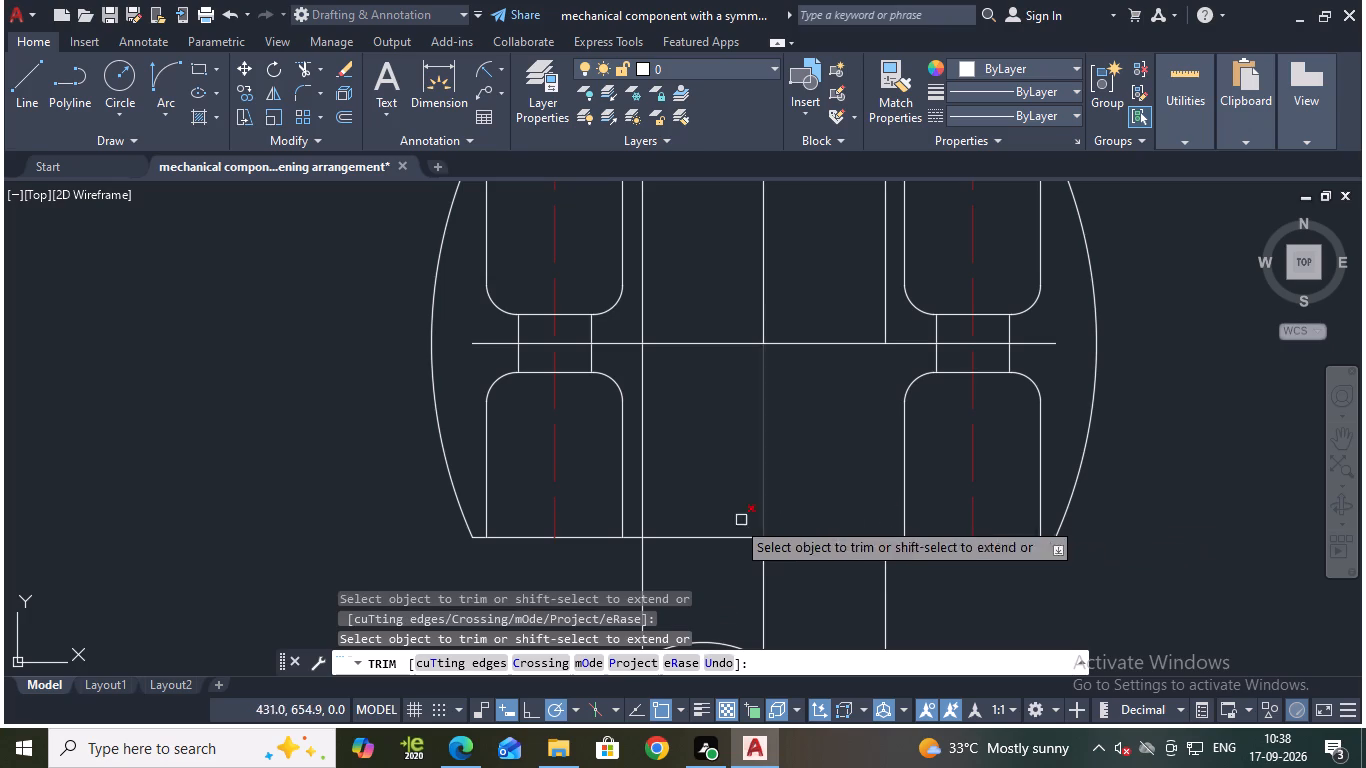
click(640, 517)
middle_drag(749, 494, 746, 480)
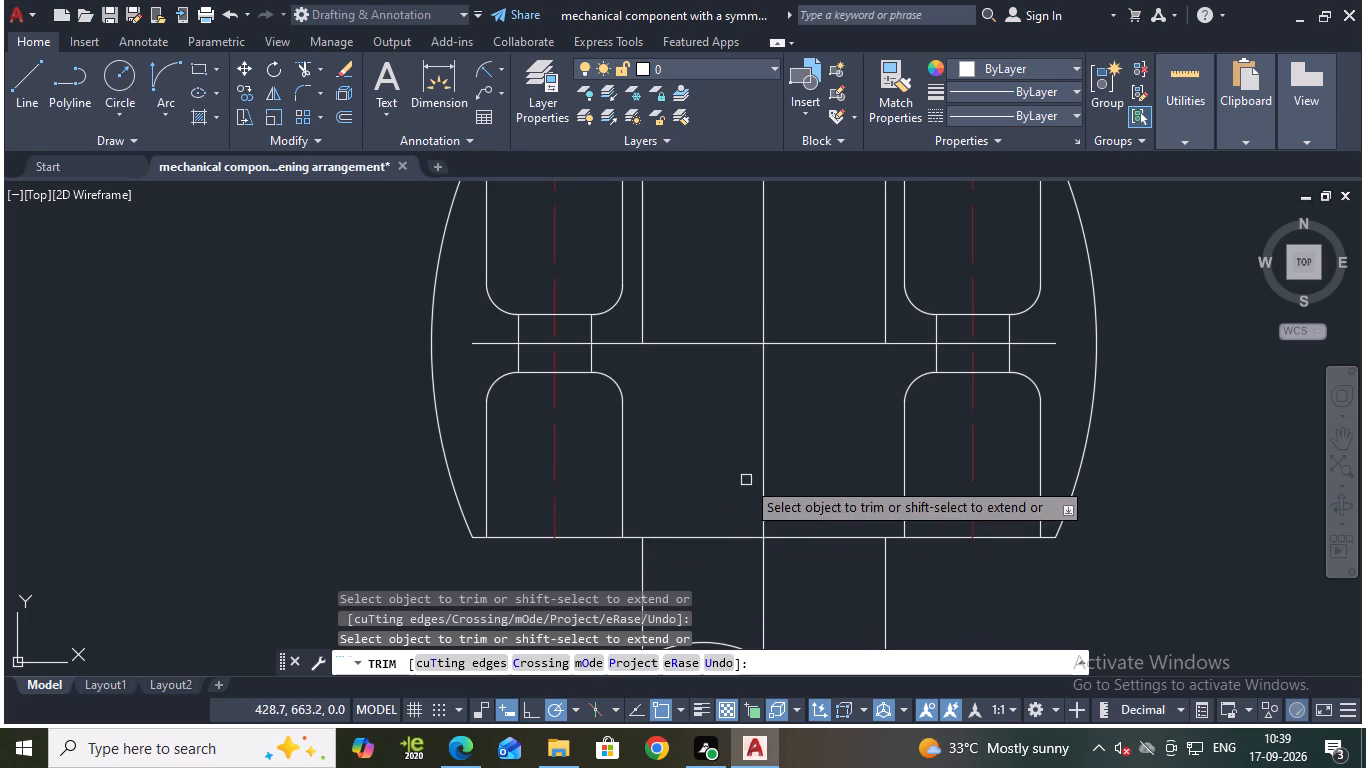
middle_drag(746, 480, 755, 549)
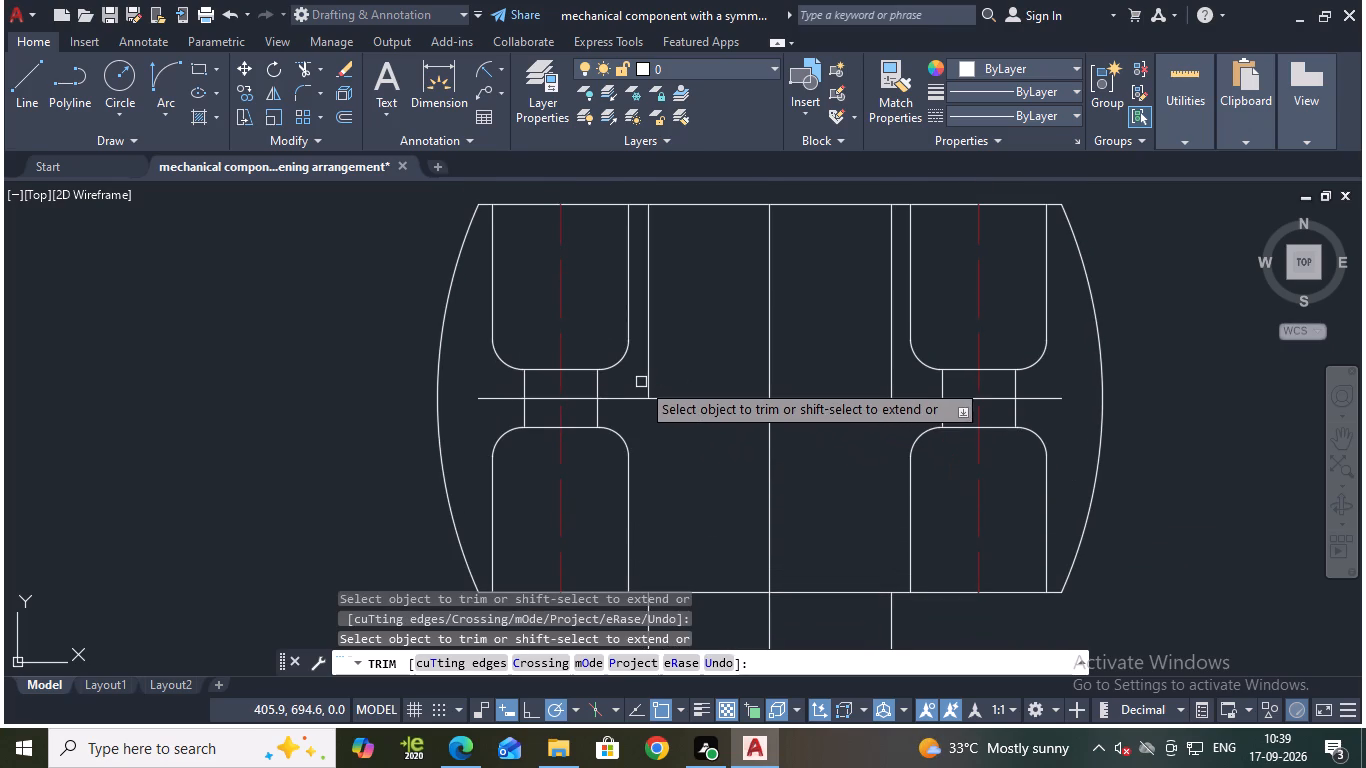
click(650, 381)
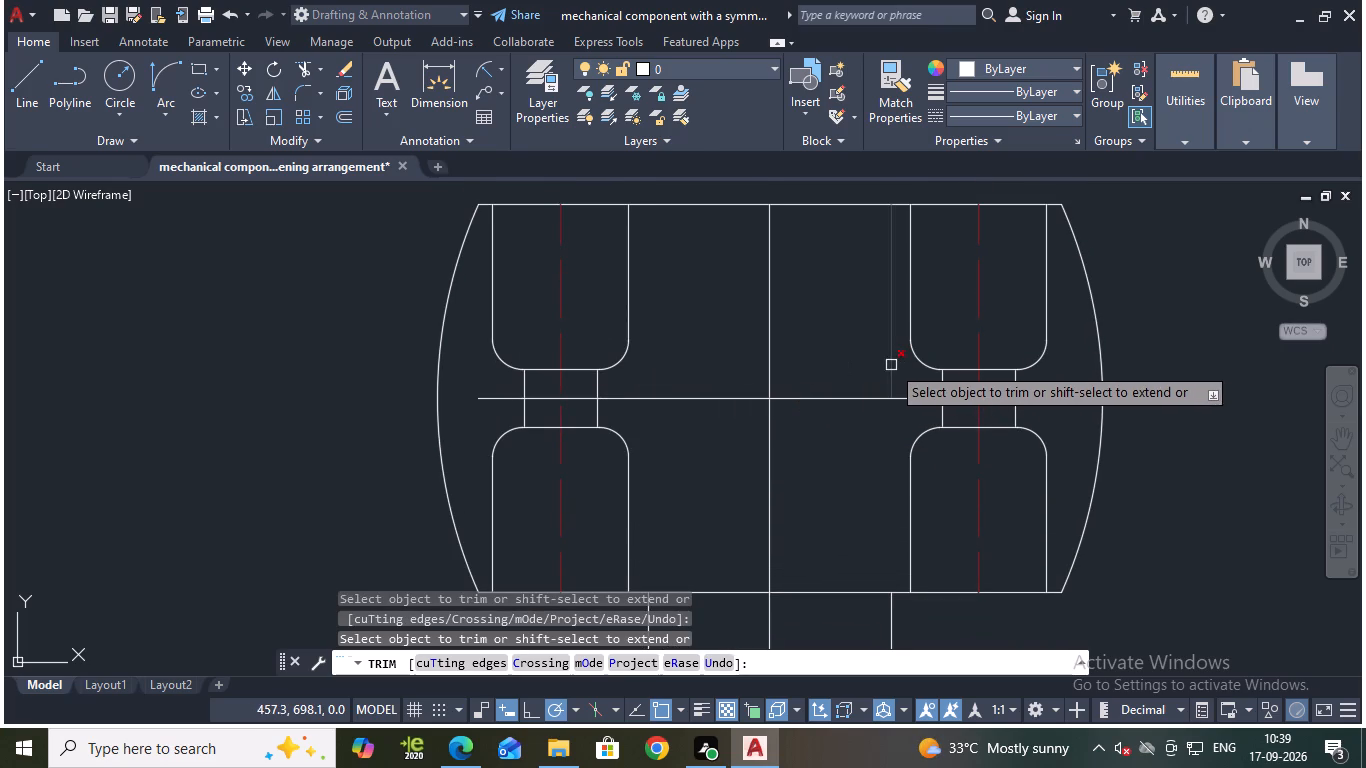
click(891, 365)
key(Escape)
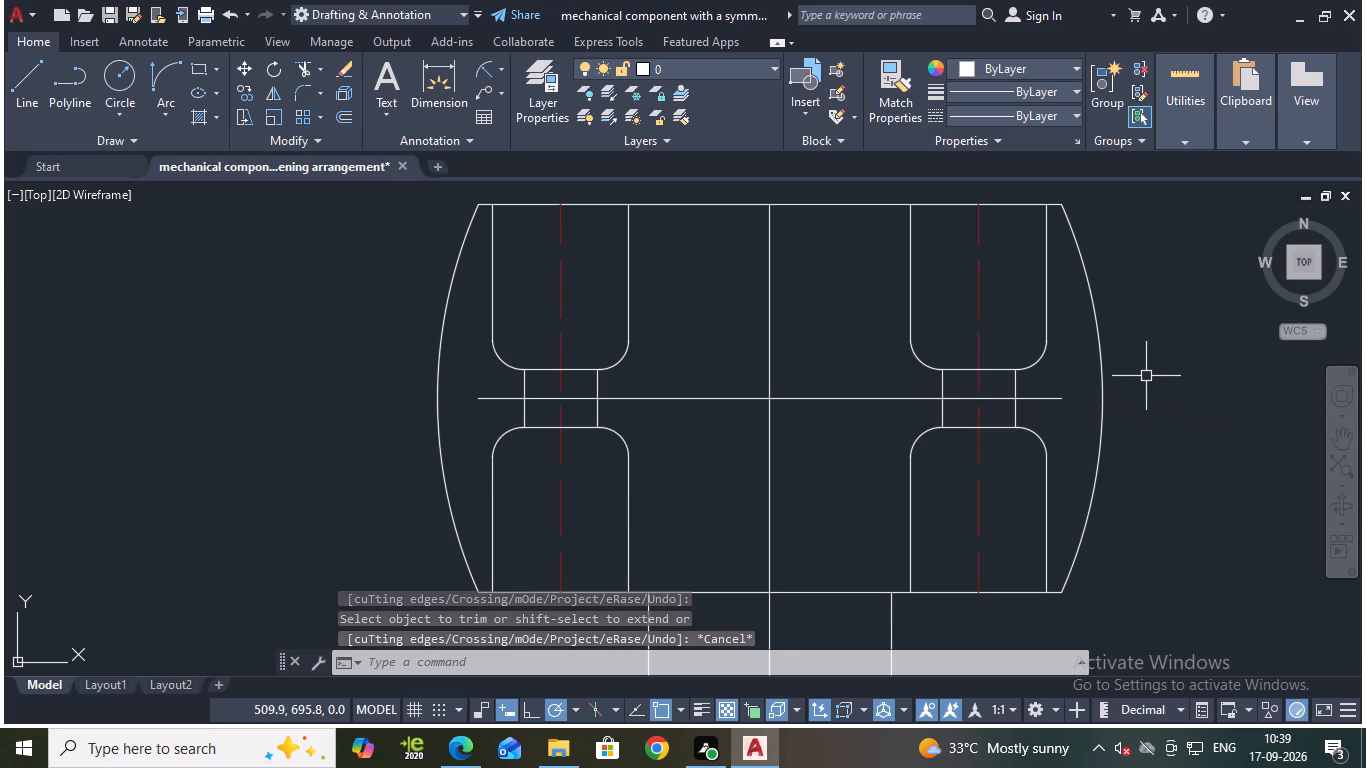
Save the drawing.
key(ctrl+s)
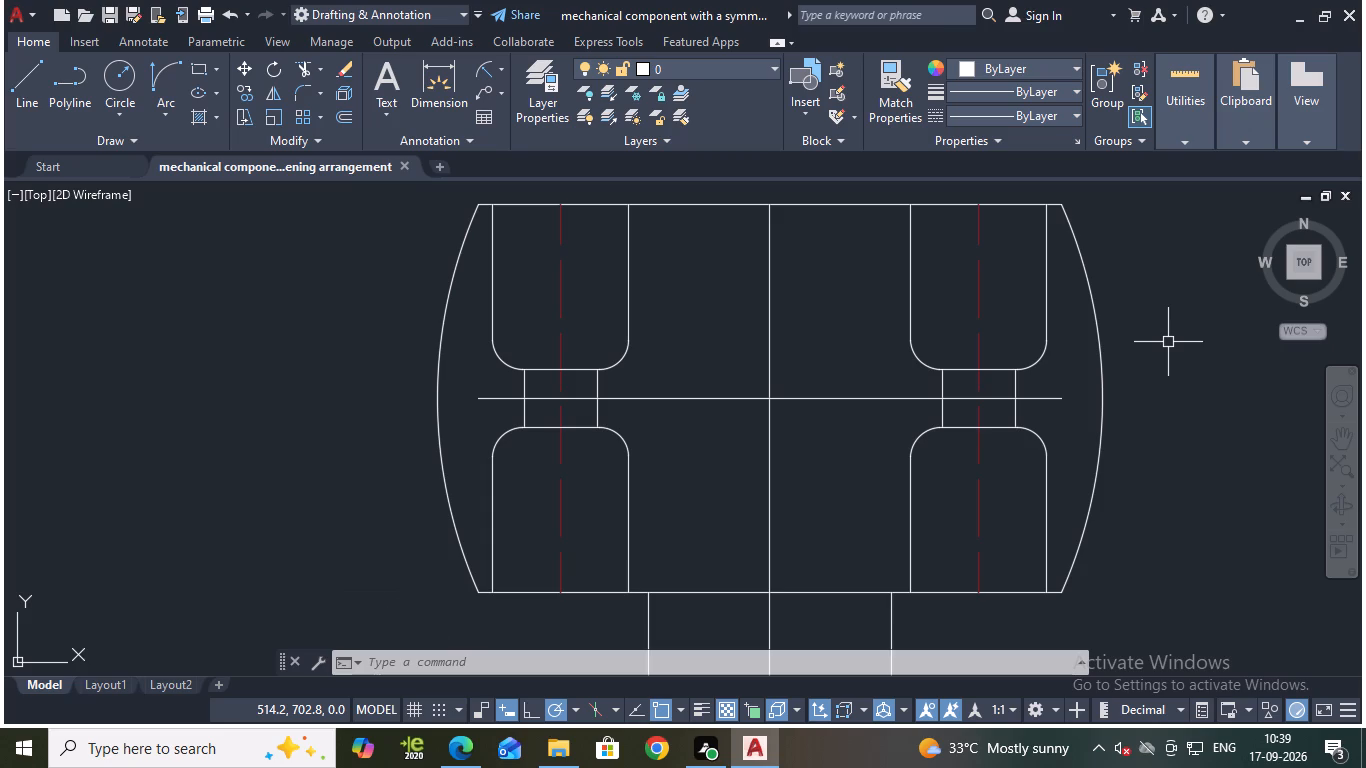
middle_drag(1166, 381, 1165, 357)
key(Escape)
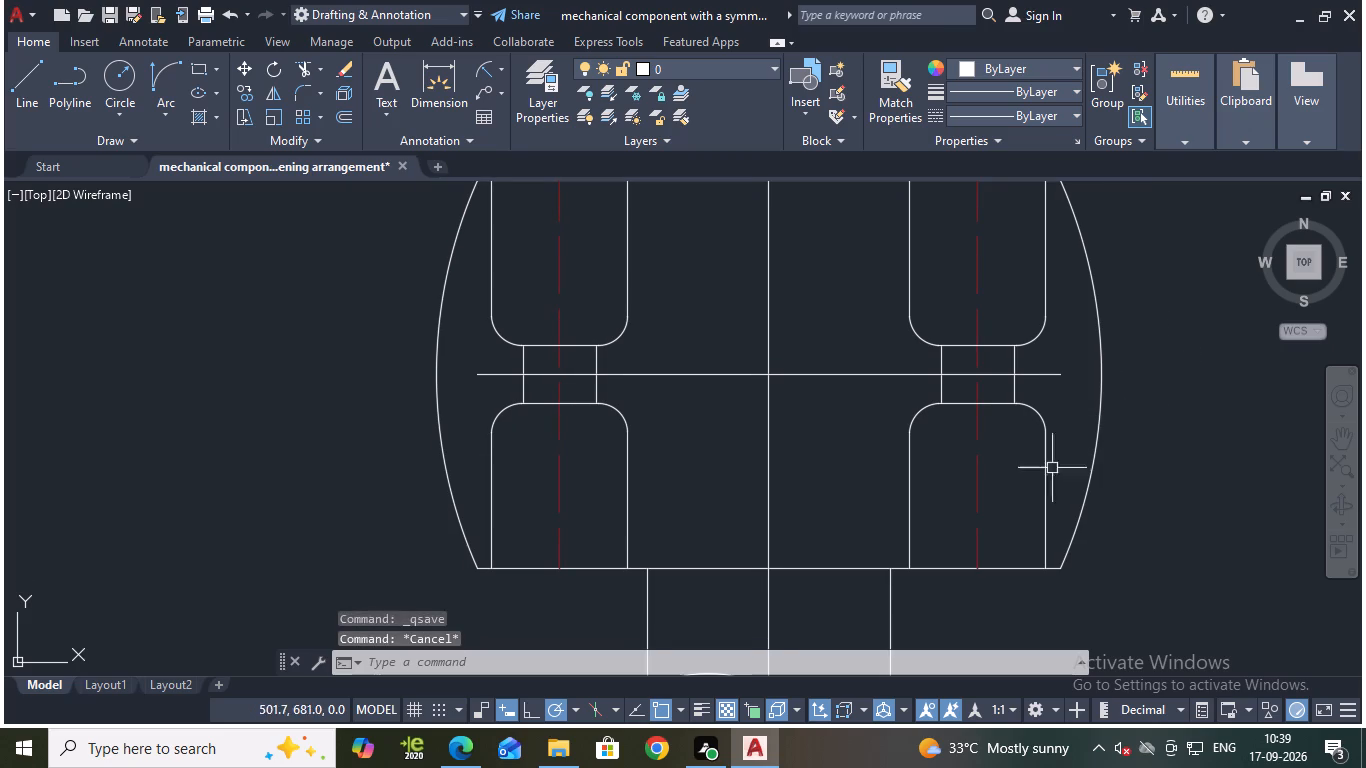
Offset the vertical centre line by 19.25 mm to each side.
key(o)
key(Return)
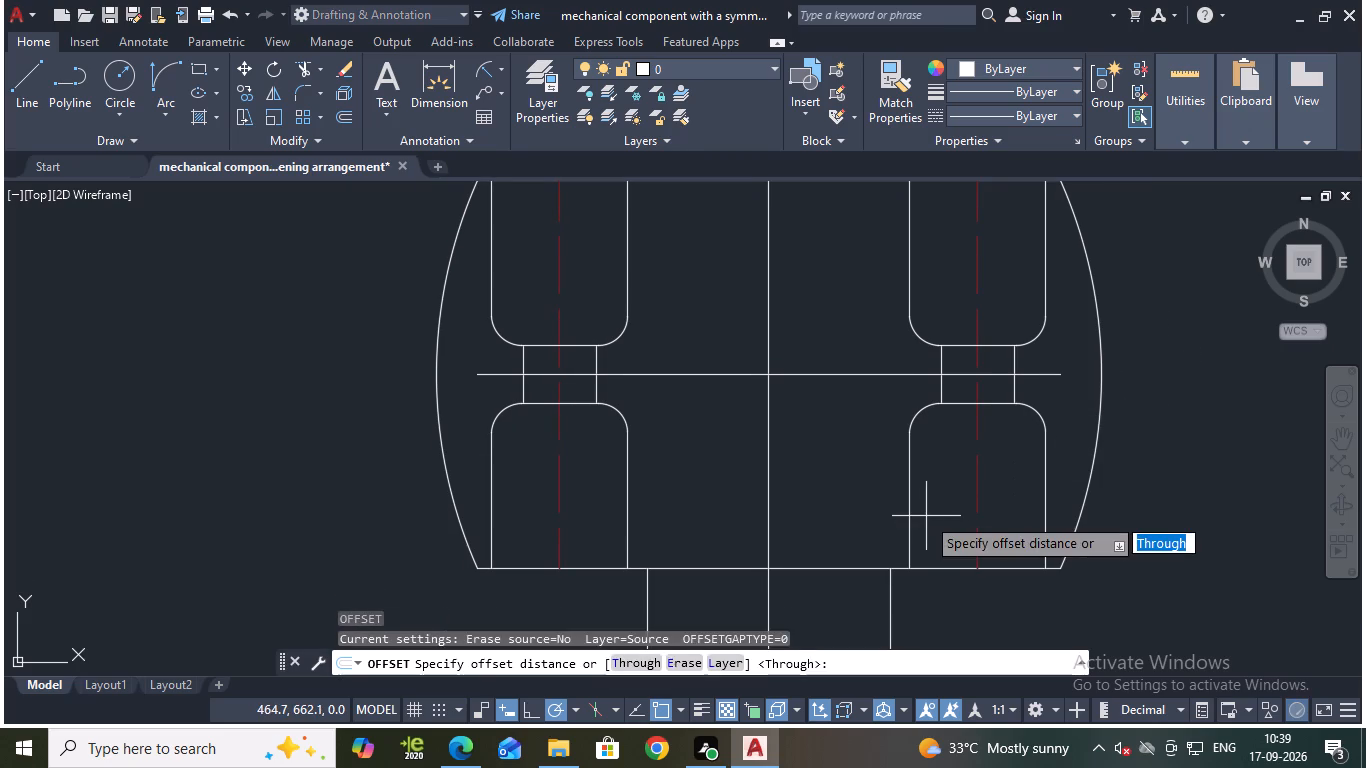
key(Return)
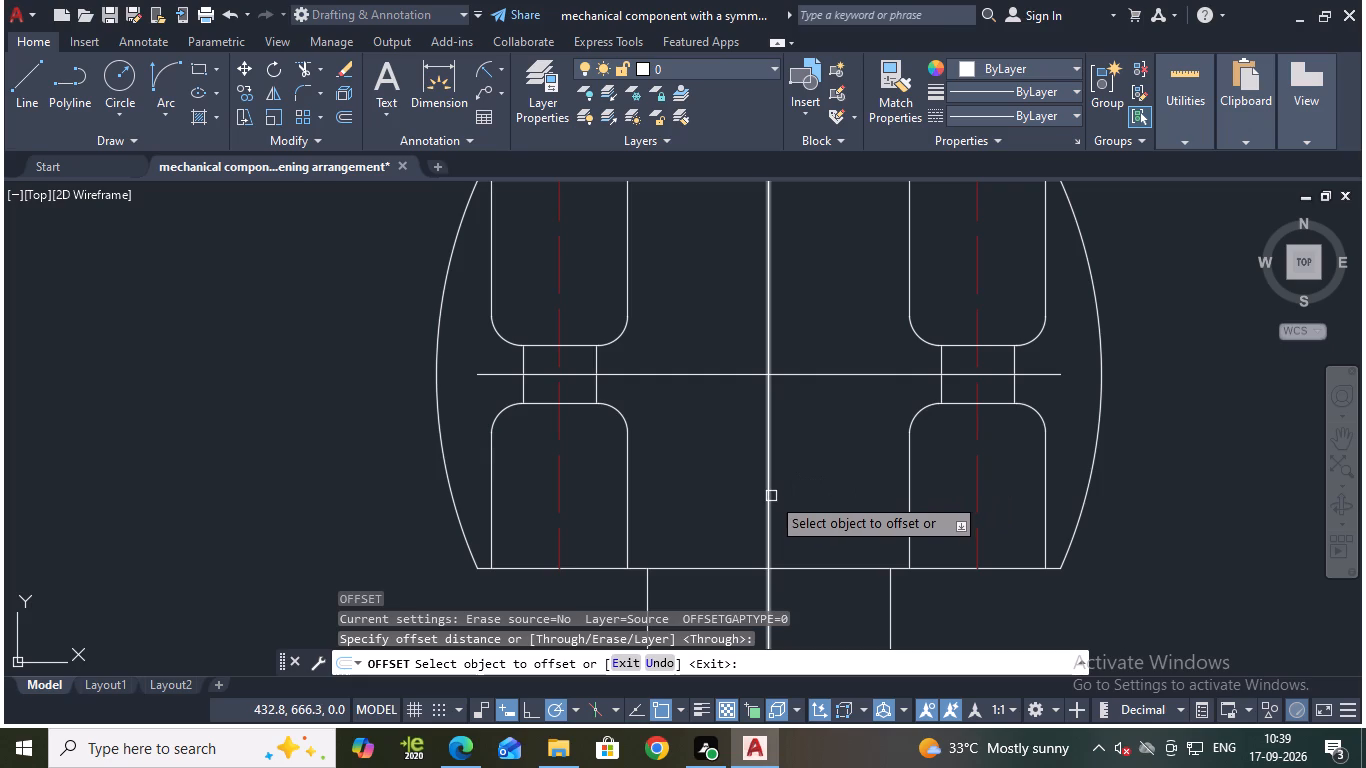
click(769, 498)
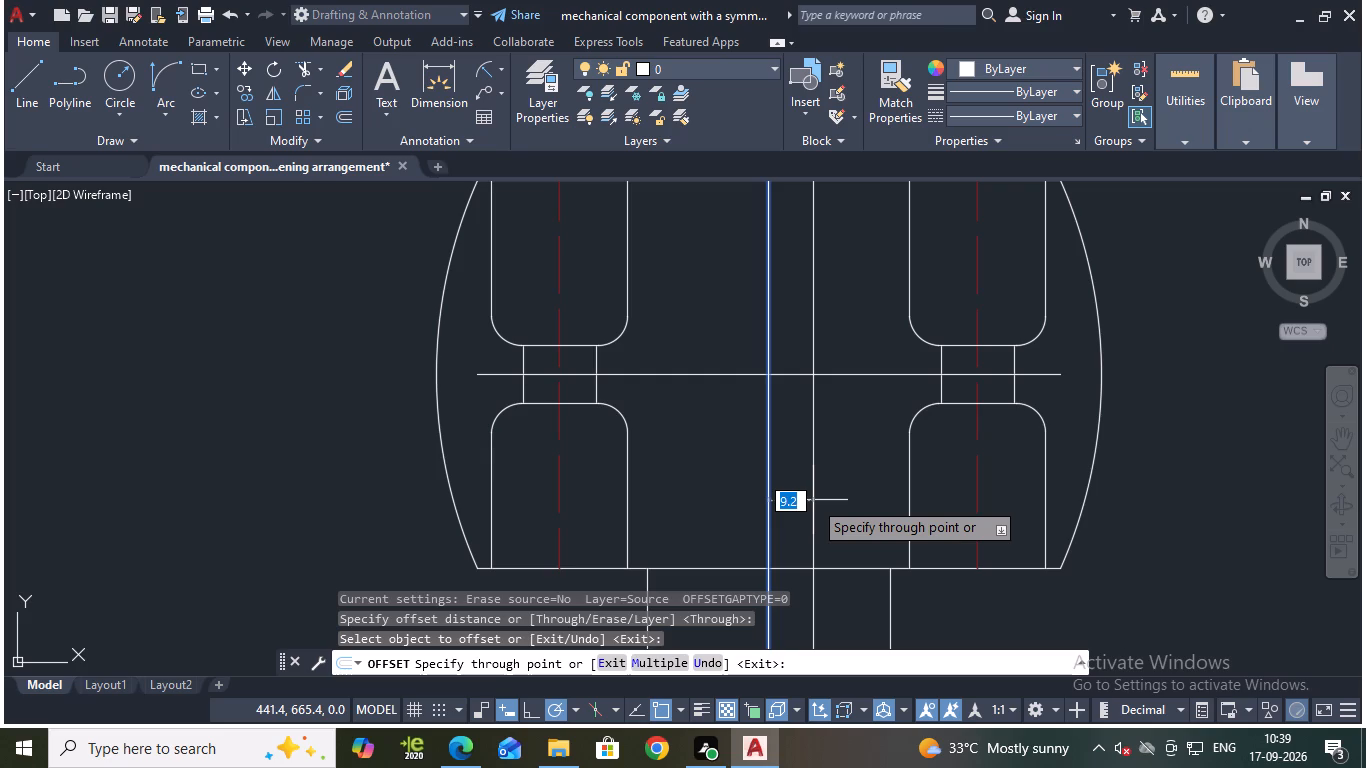
text(19.25)
key(Return)
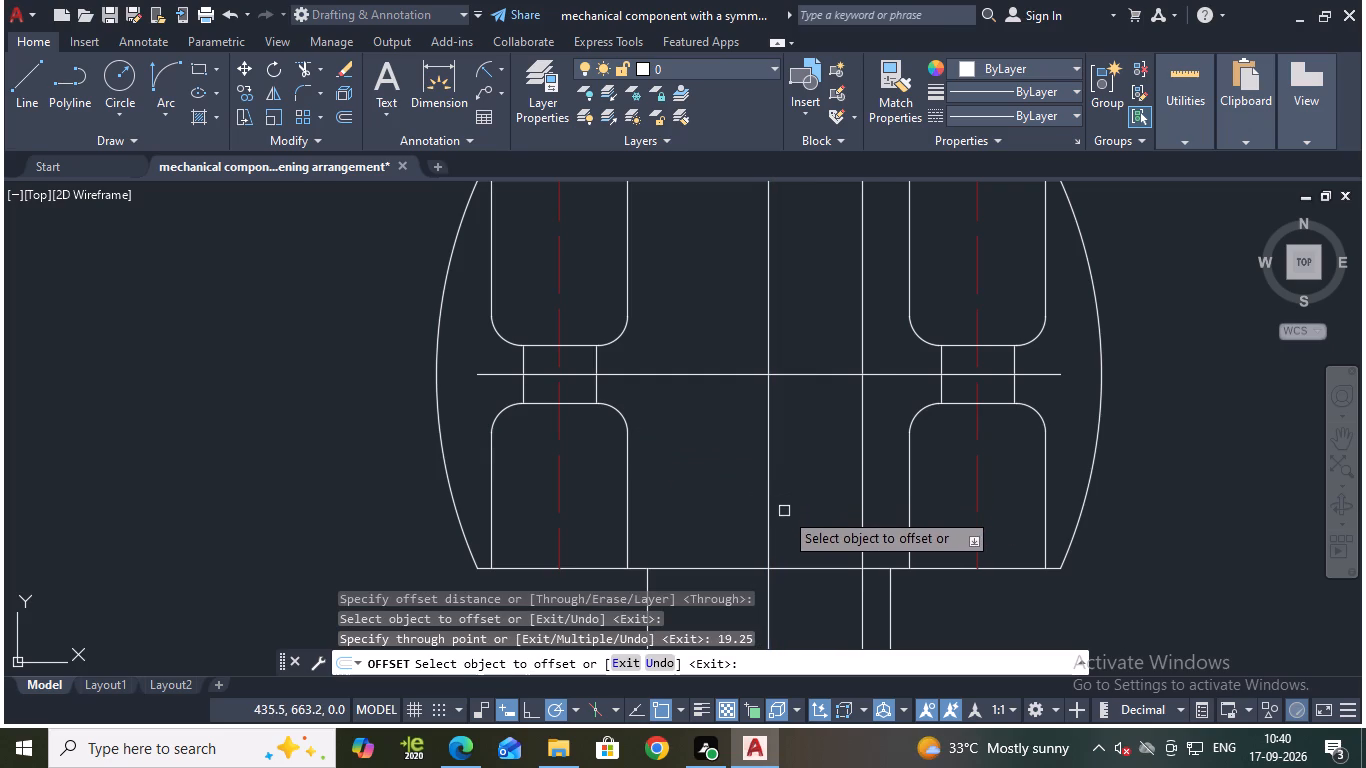
click(764, 536)
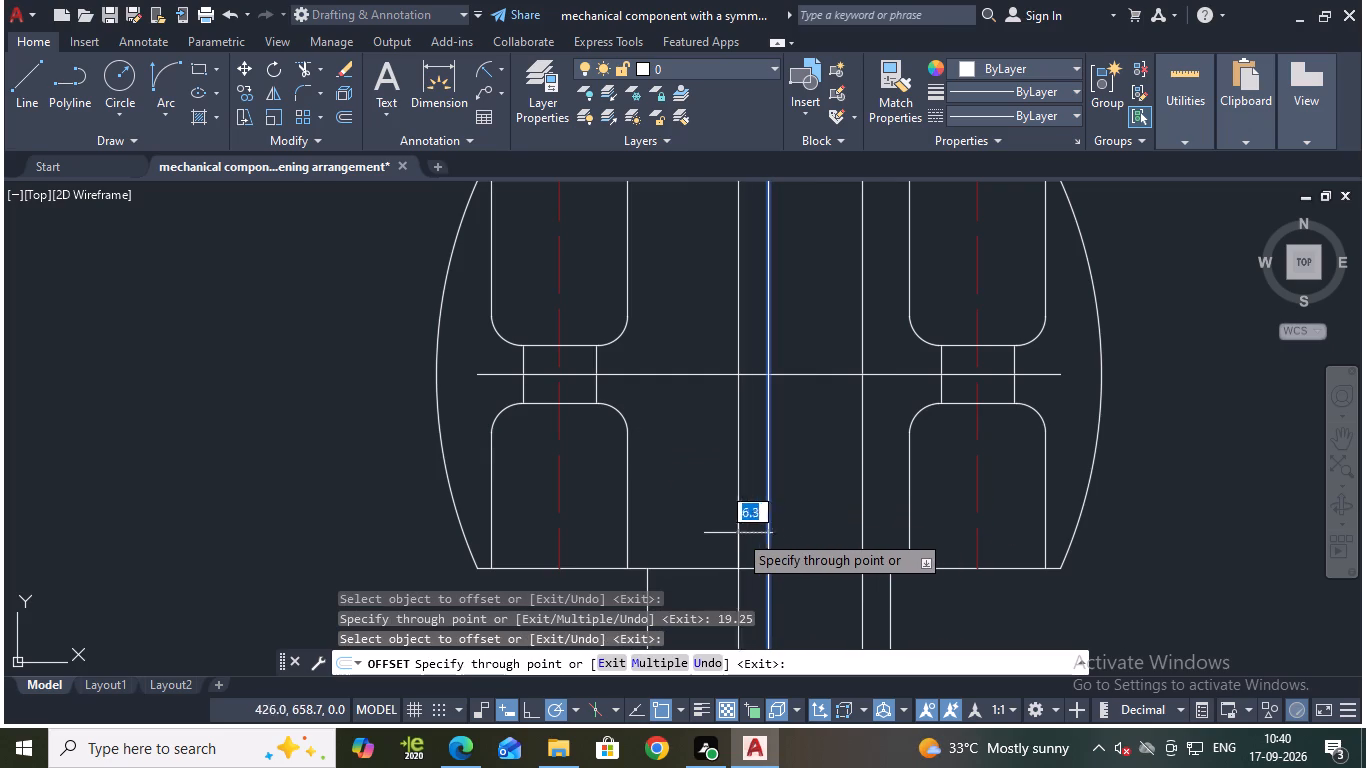
text(19.25)
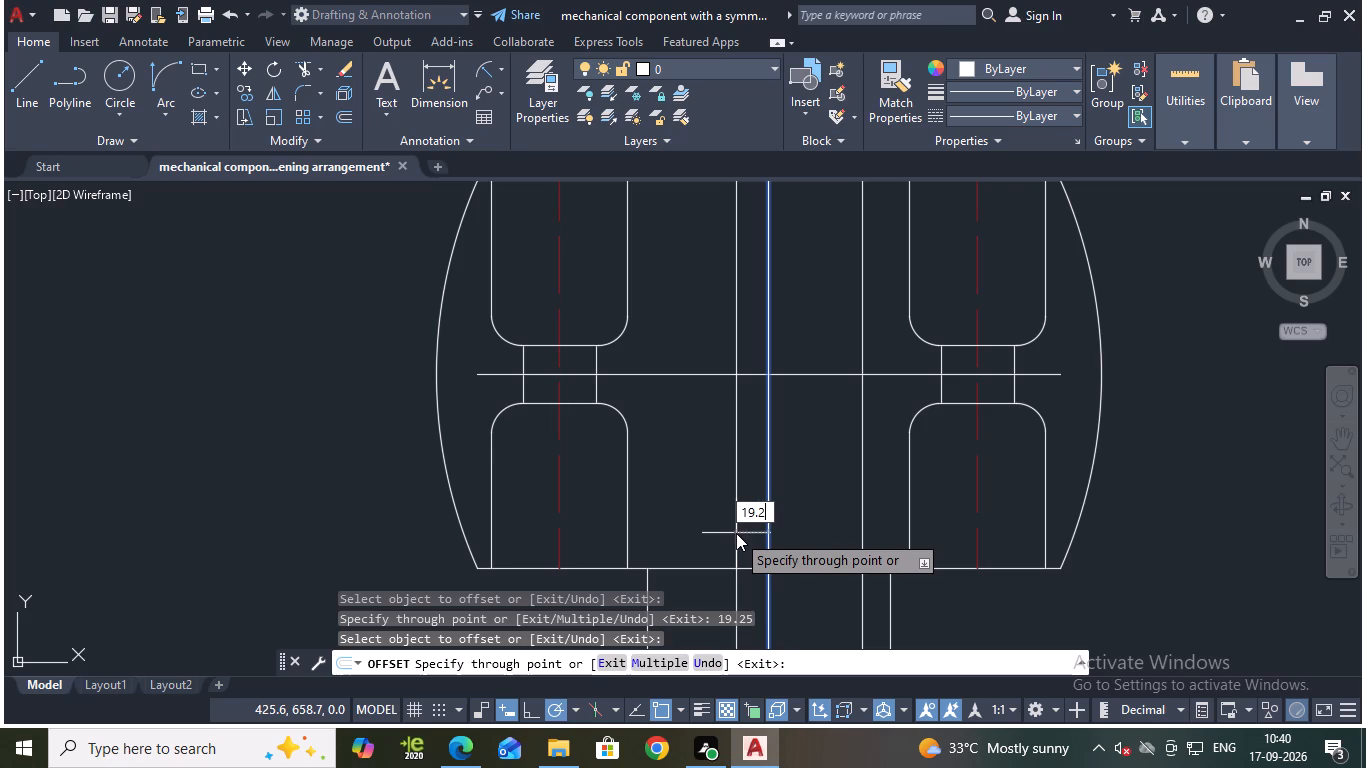
key(Return)
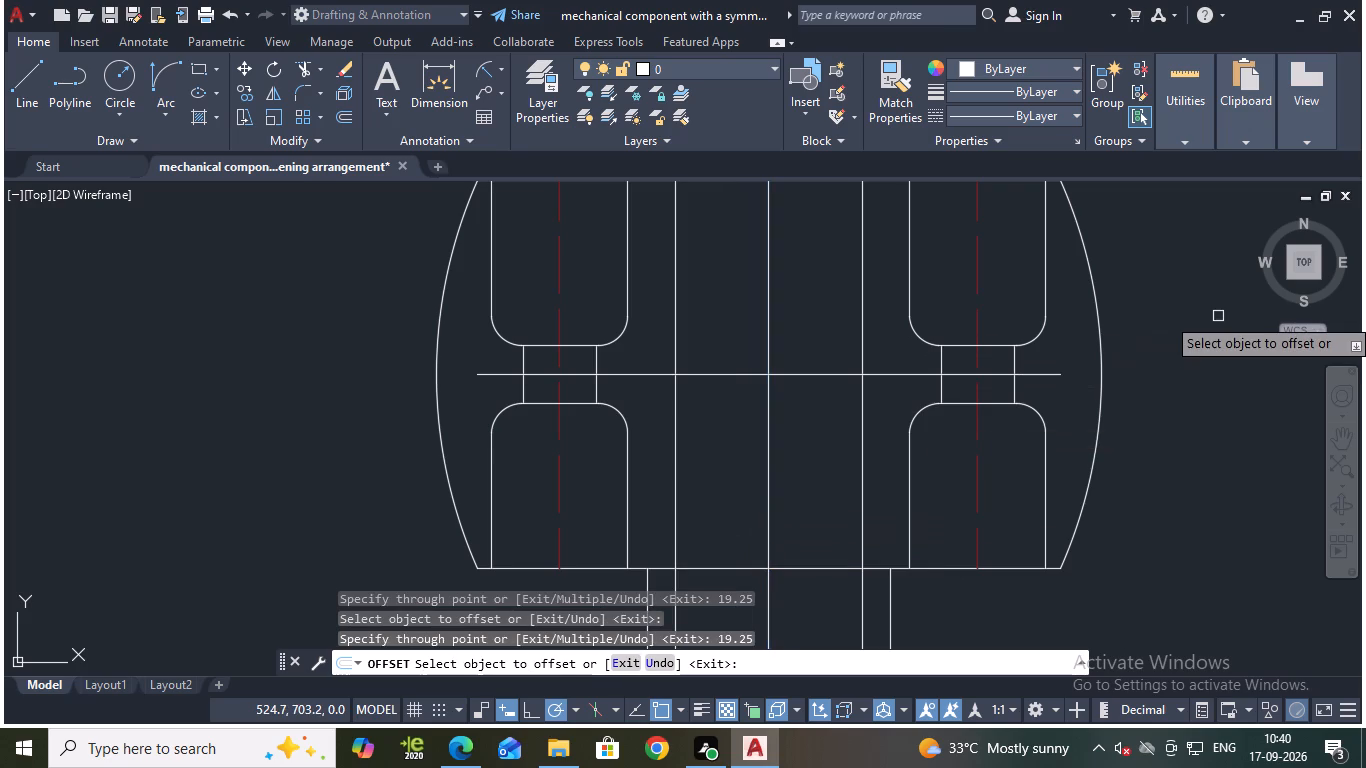
middle_drag(1173, 332, 1170, 363)
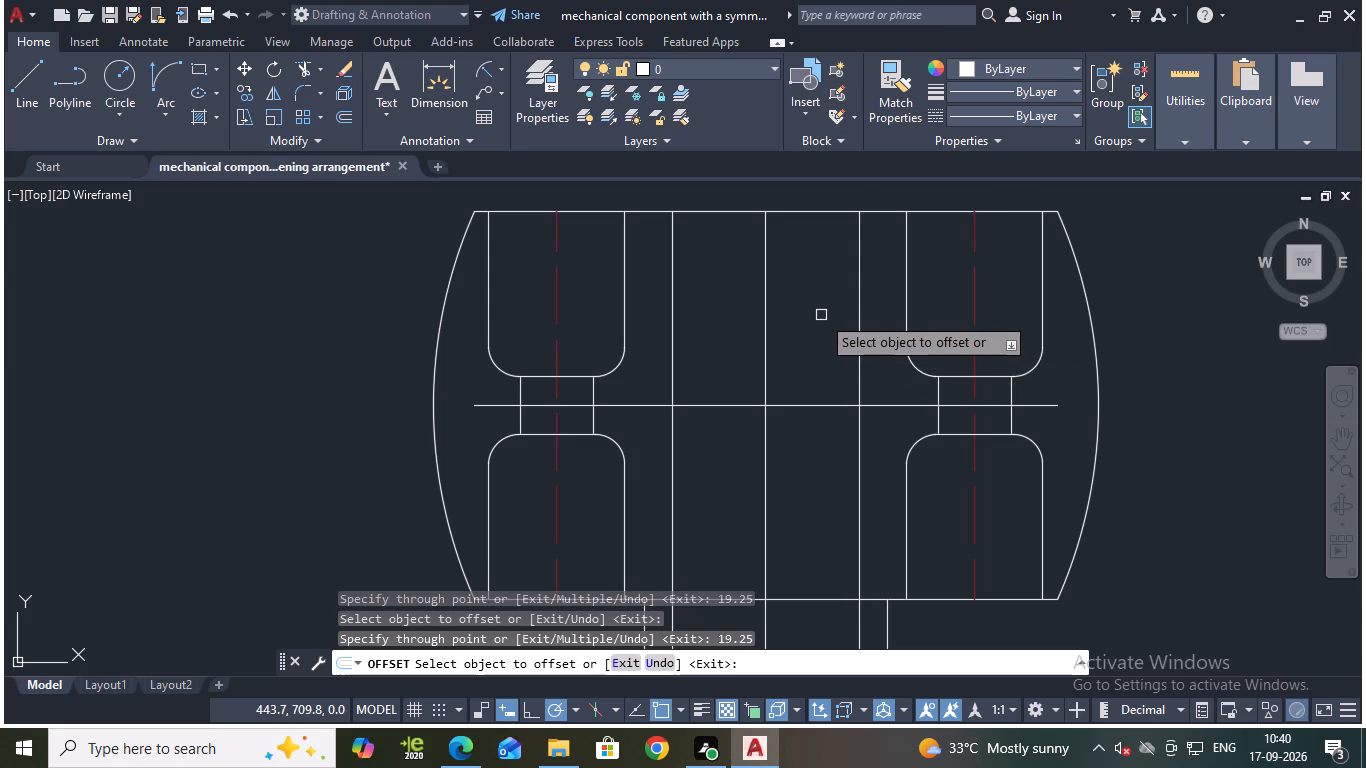
middle_drag(832, 324, 829, 219)
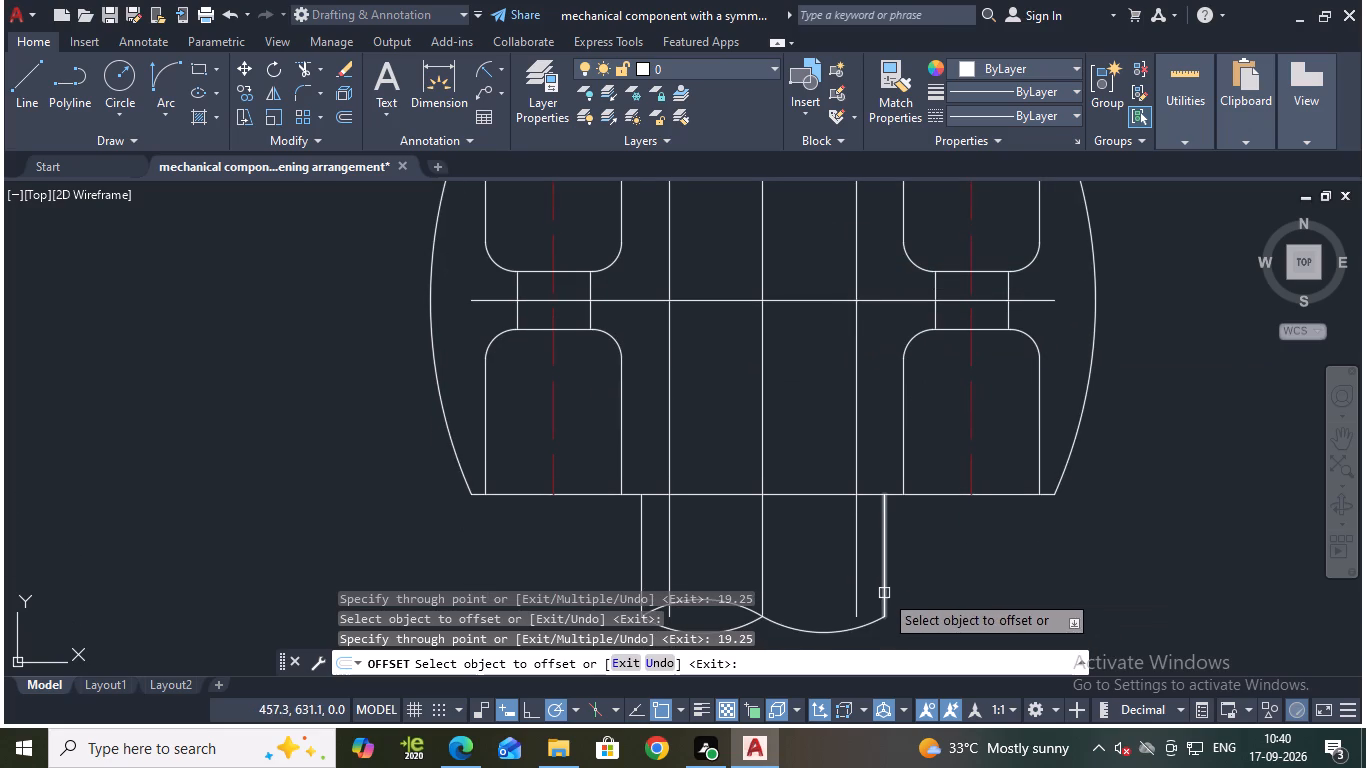
click(856, 563)
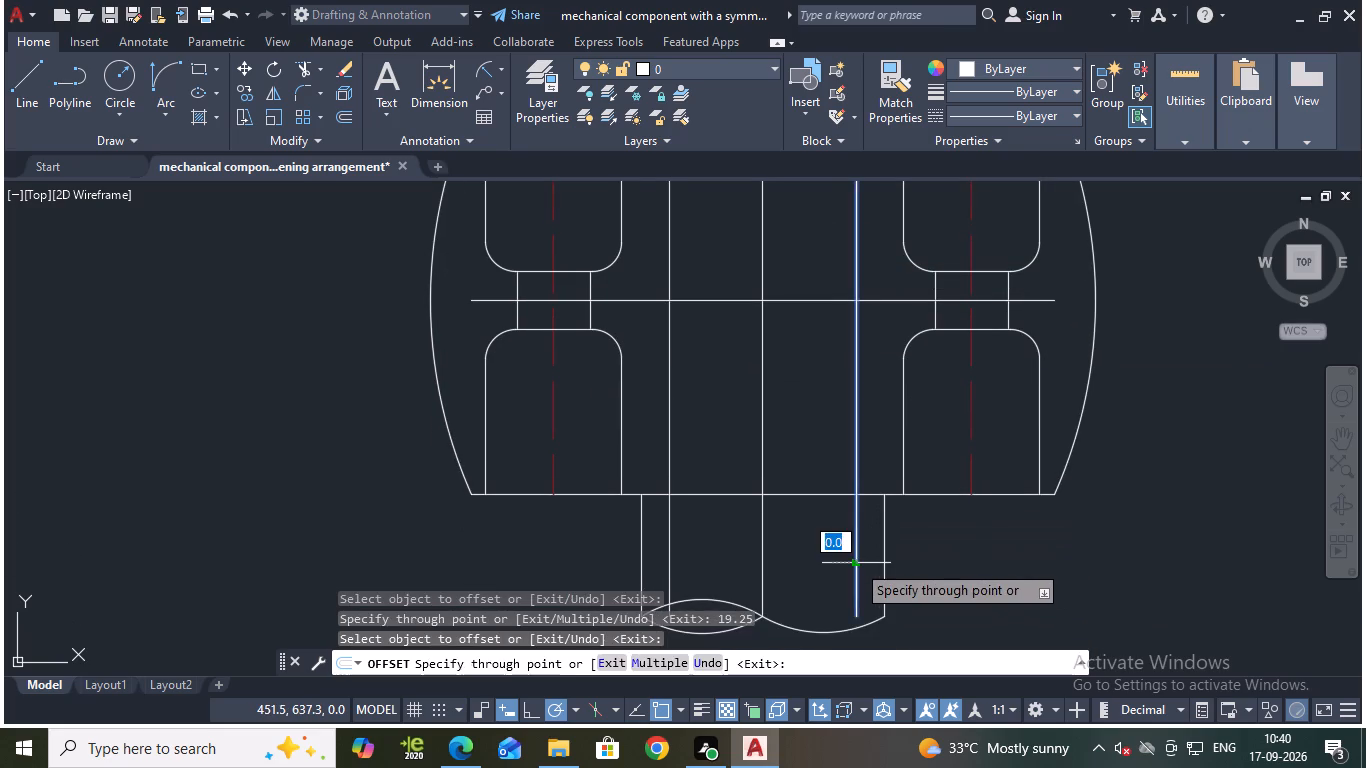
key(Escape)
Trim both 19.25 mm offset lines below the main outline's bottom edge, including the leftover piece inside the extension's end arcs.
text(tr)
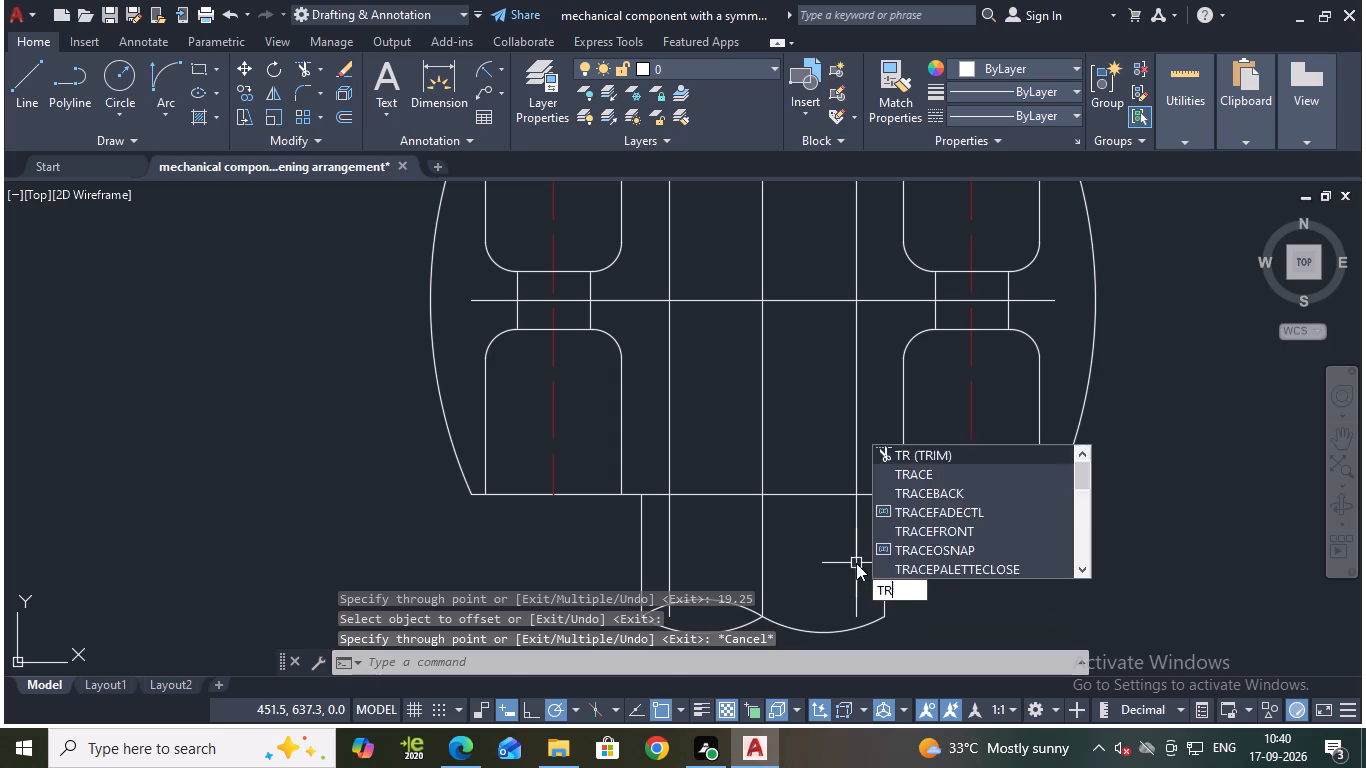
key(Return)
click(856, 563)
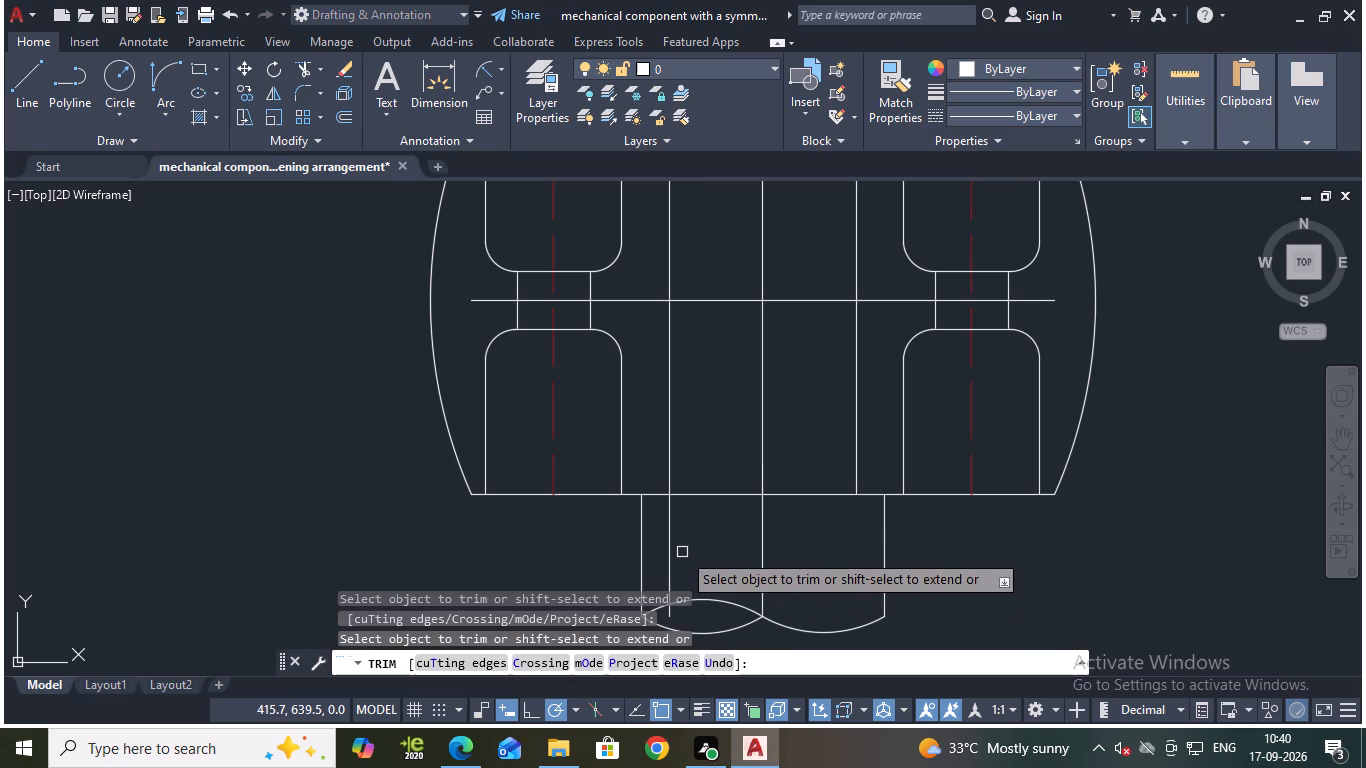
click(666, 555)
middle_drag(741, 546, 744, 490)
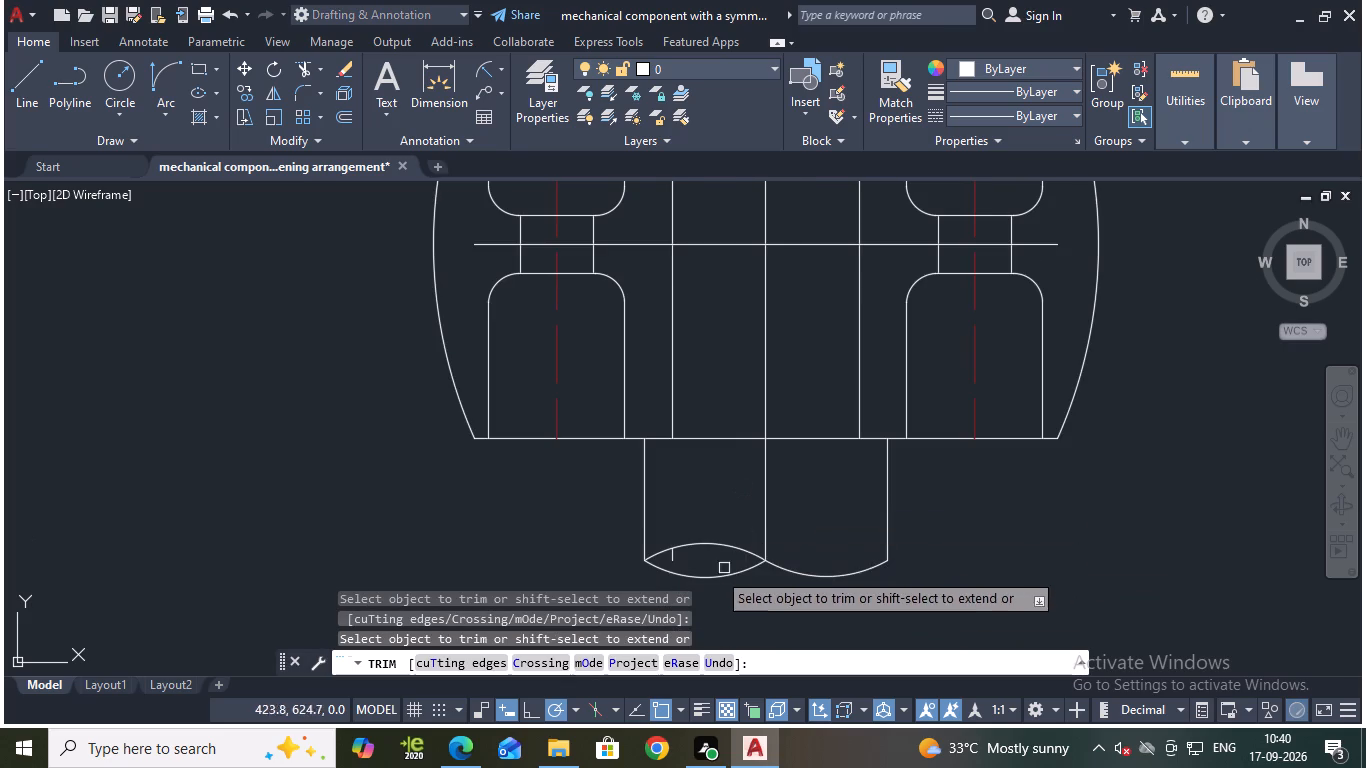
click(675, 559)
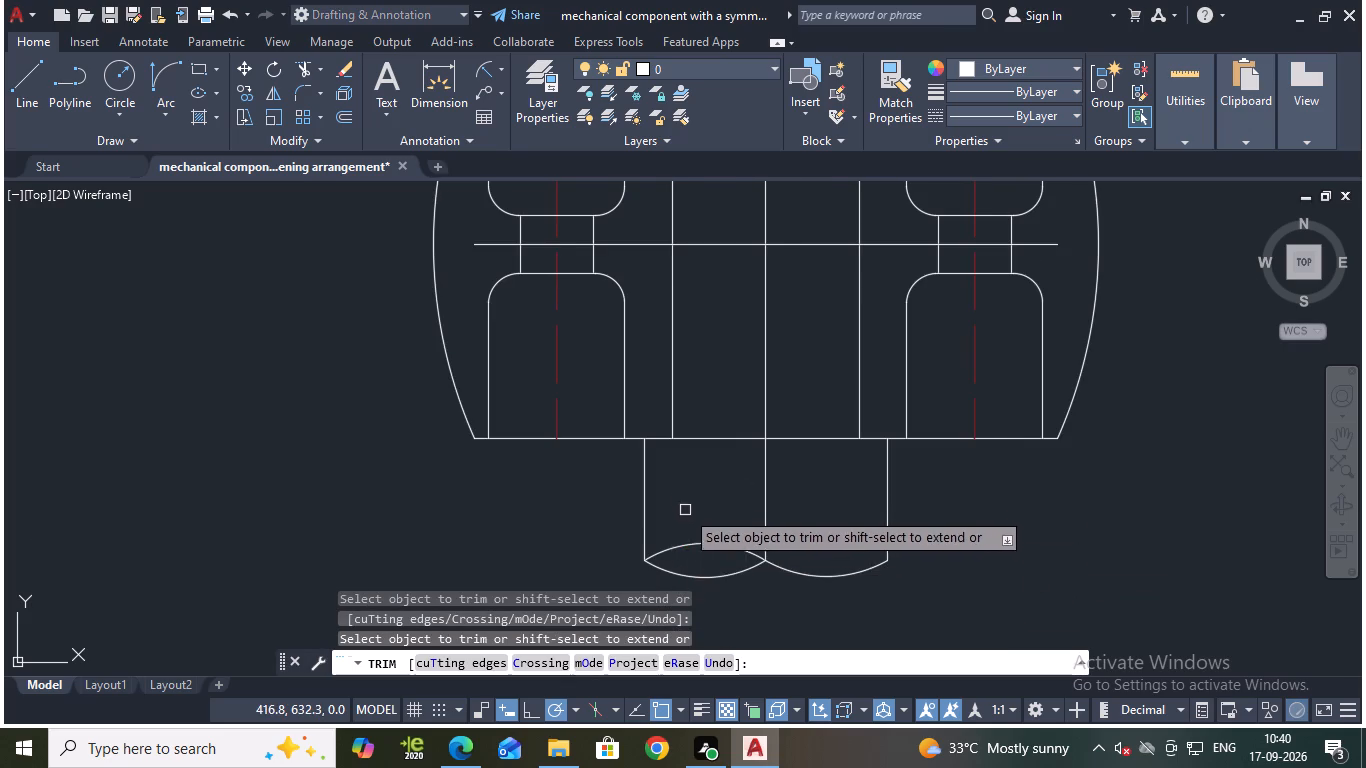
middle_drag(681, 497, 684, 524)
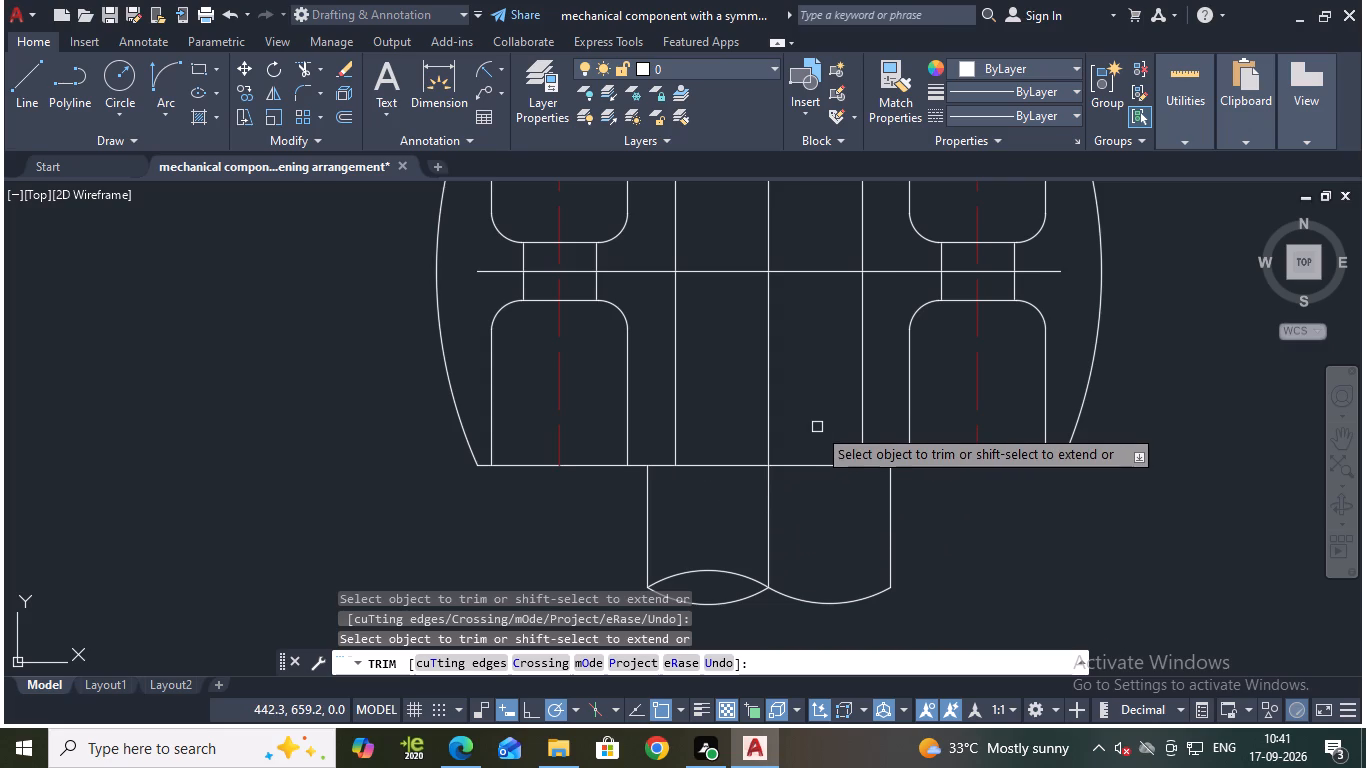
middle_drag(818, 426, 814, 438)
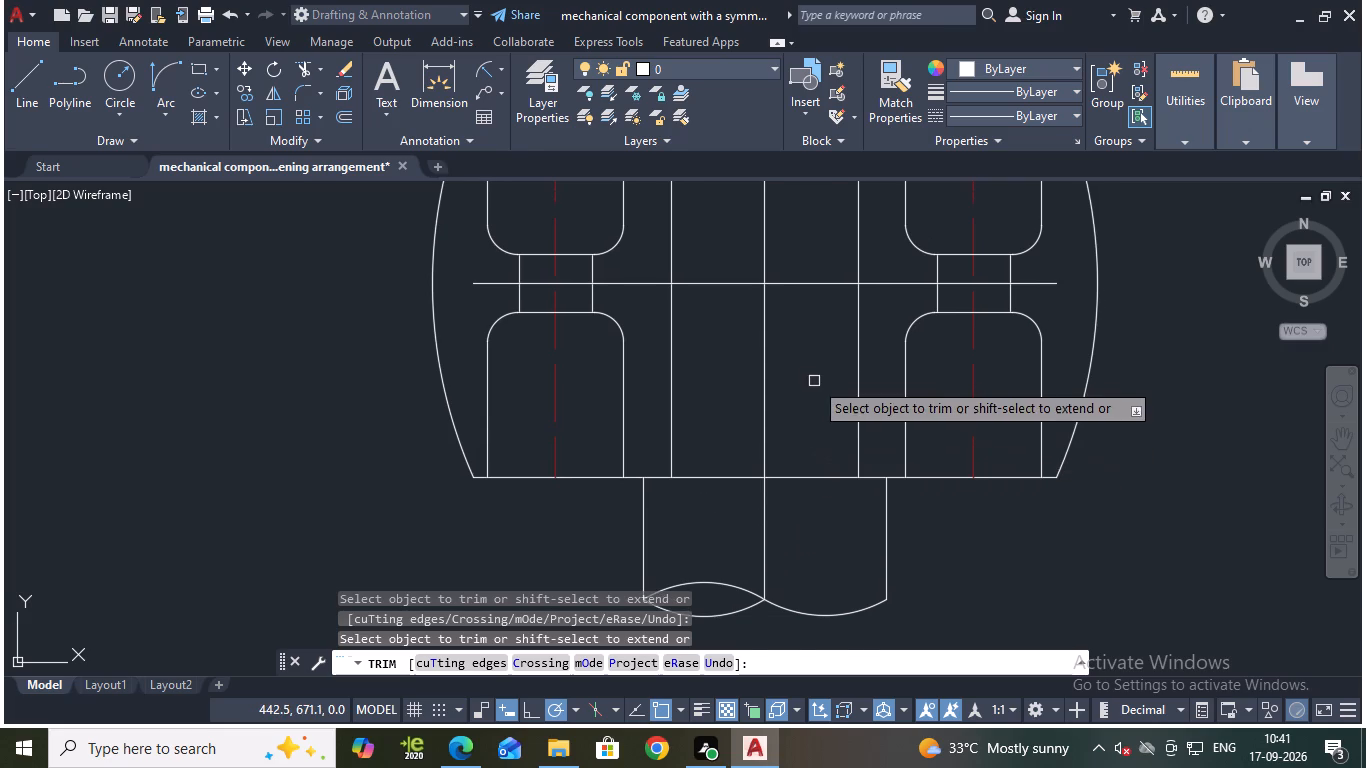
middle_drag(814, 381, 812, 415)
key(Escape)
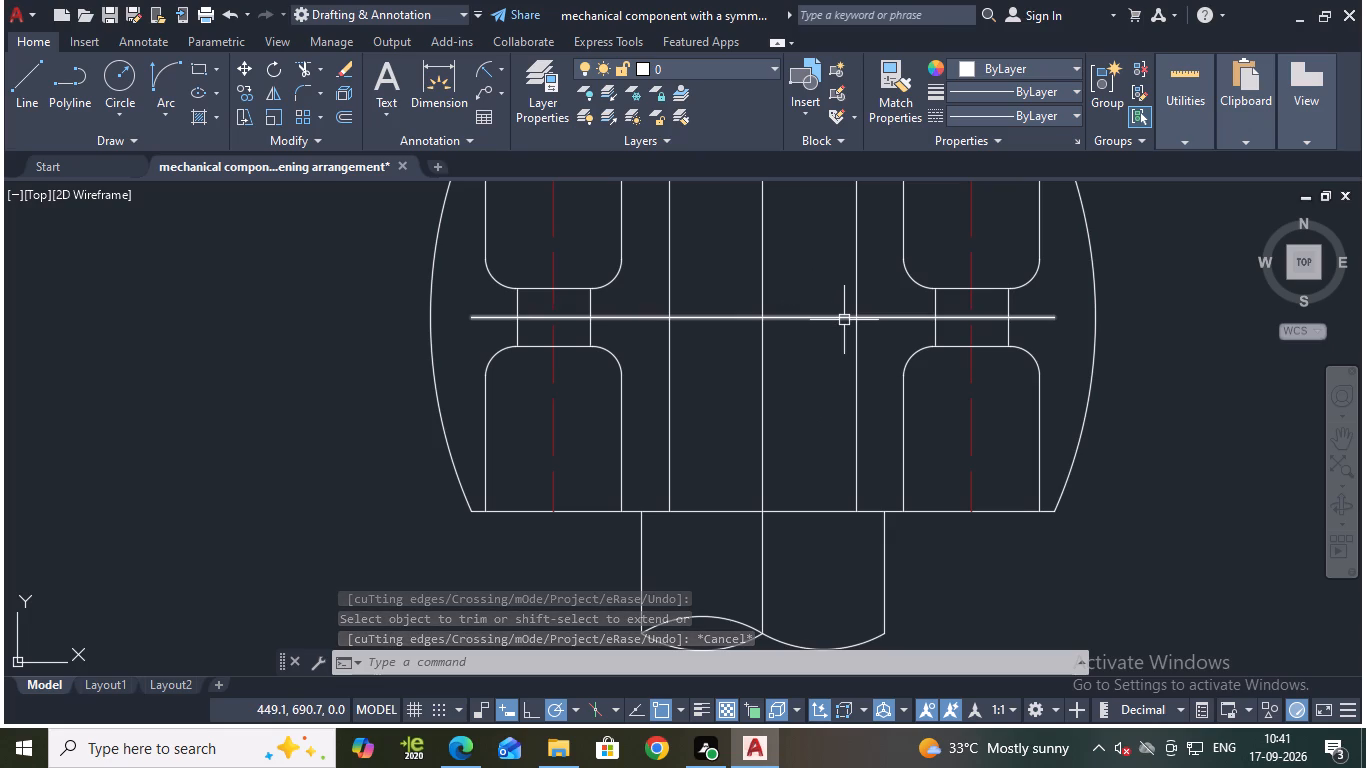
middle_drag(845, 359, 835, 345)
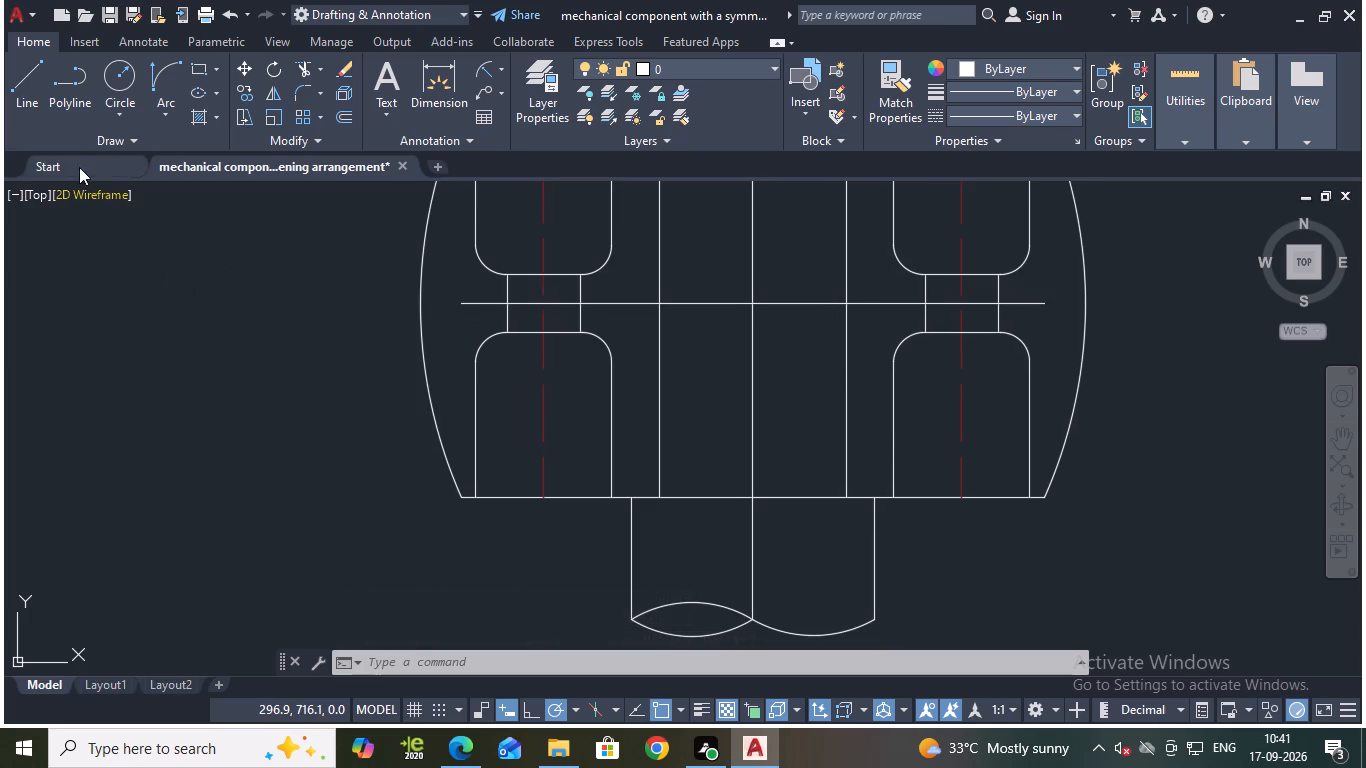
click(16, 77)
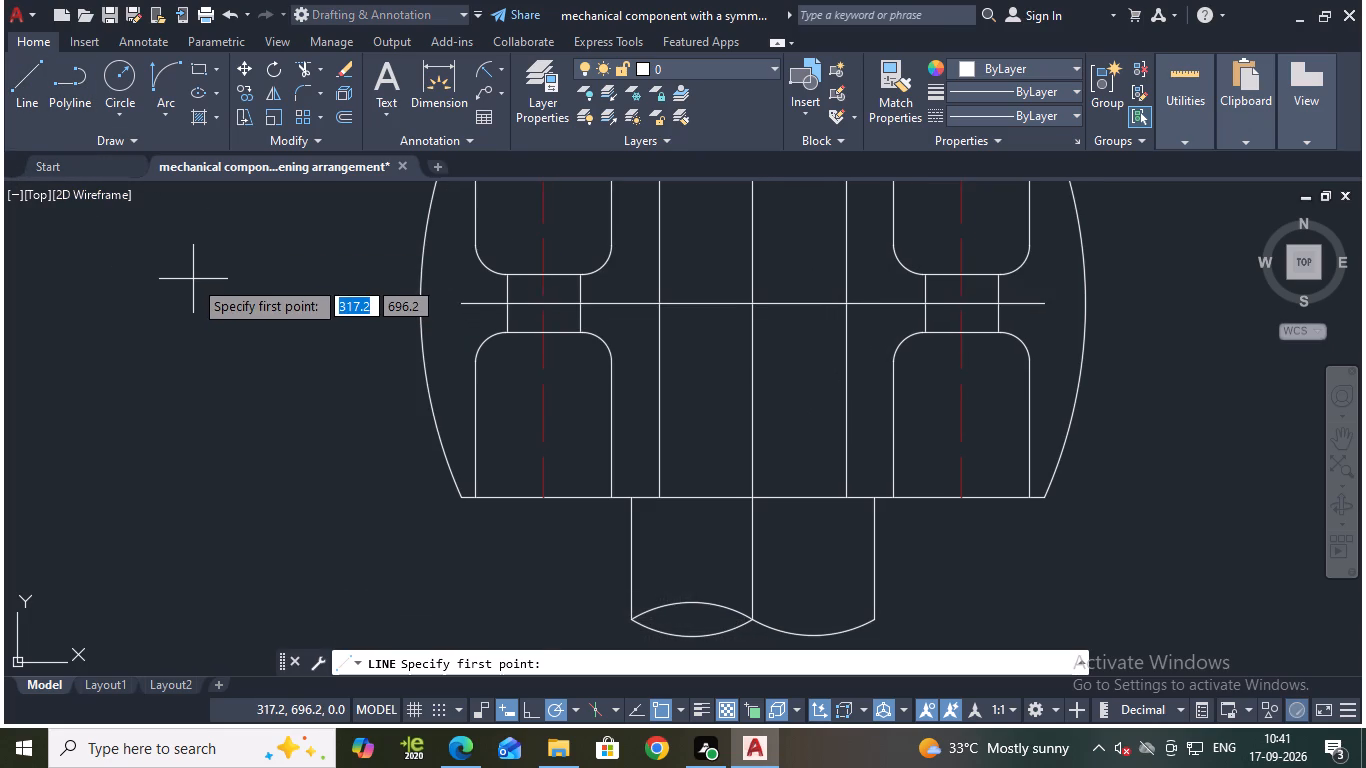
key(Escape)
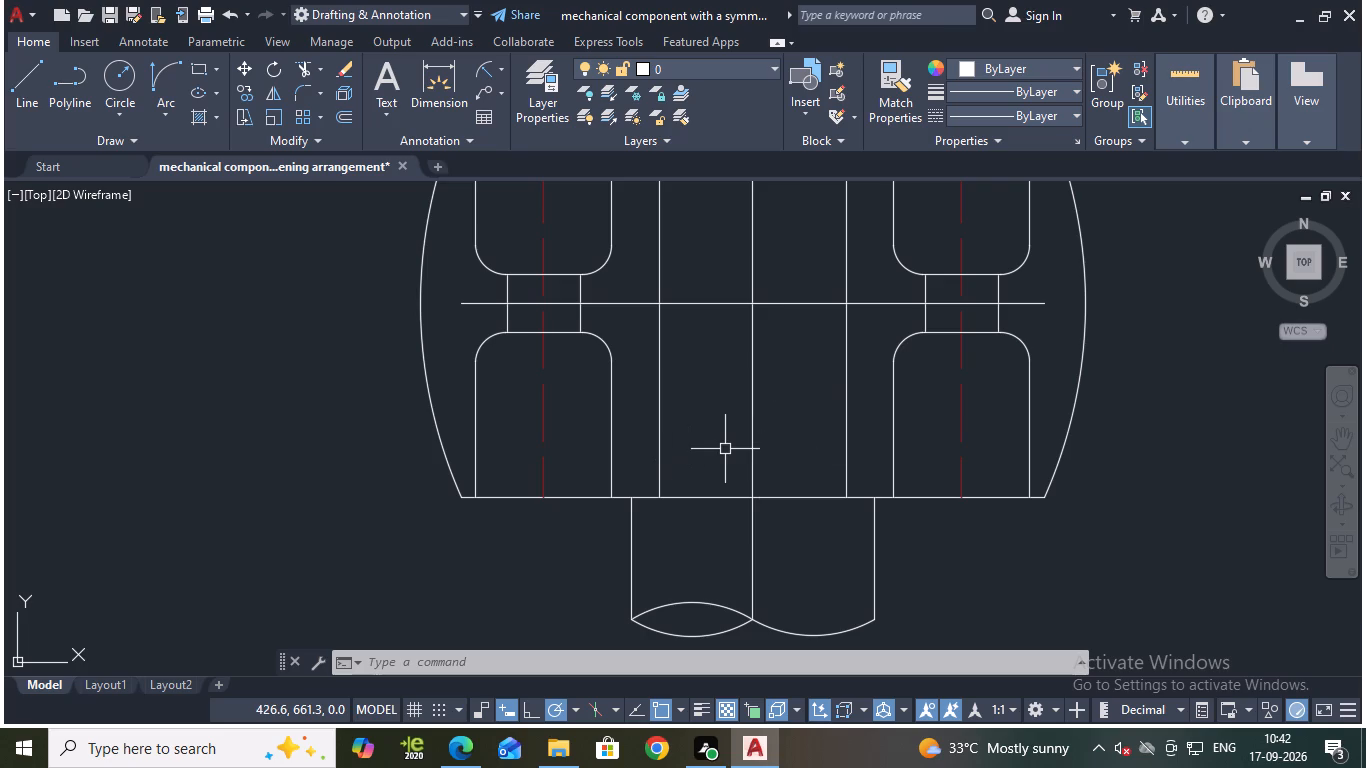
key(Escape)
Offset the vertical line west of the centre line by 33.5 mm toward the east.
key(o)
key(Return)
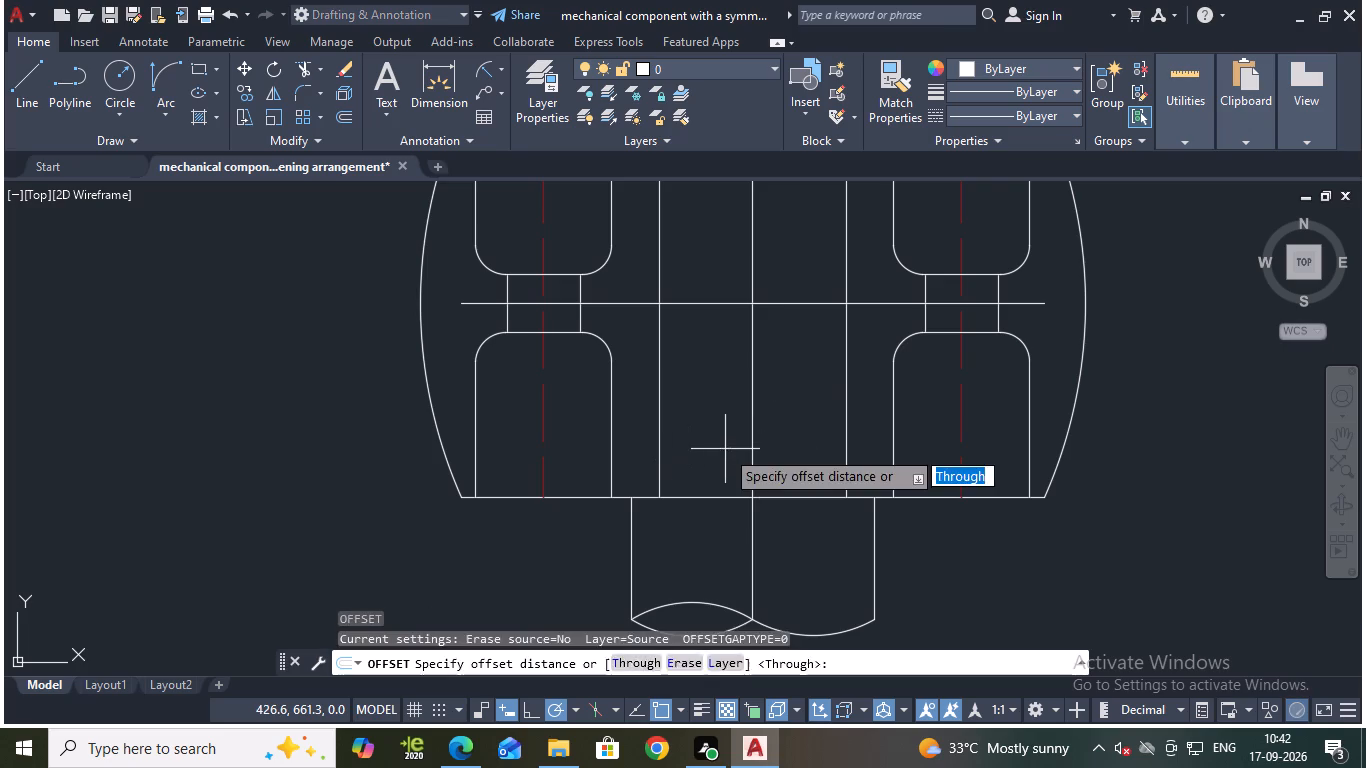
key(Return)
click(659, 459)
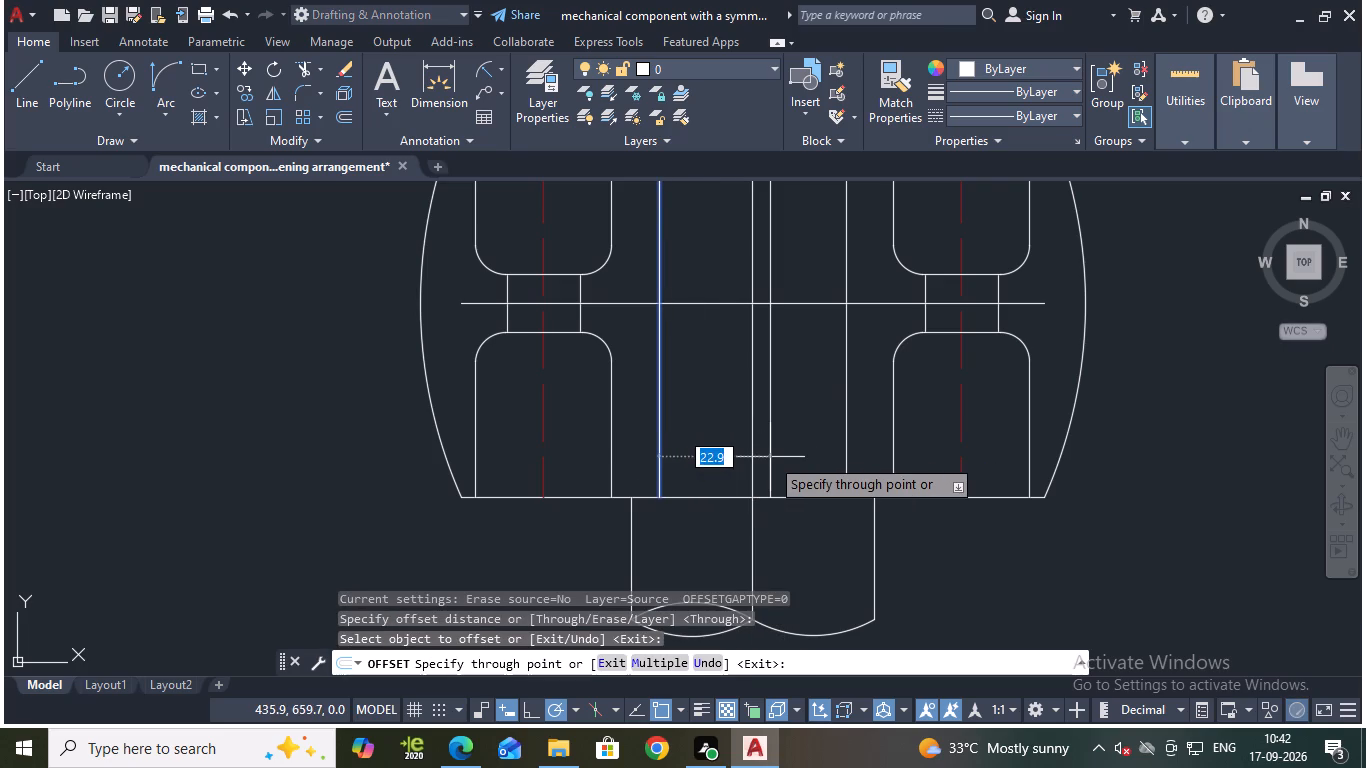
text(33.5)
key(Return)
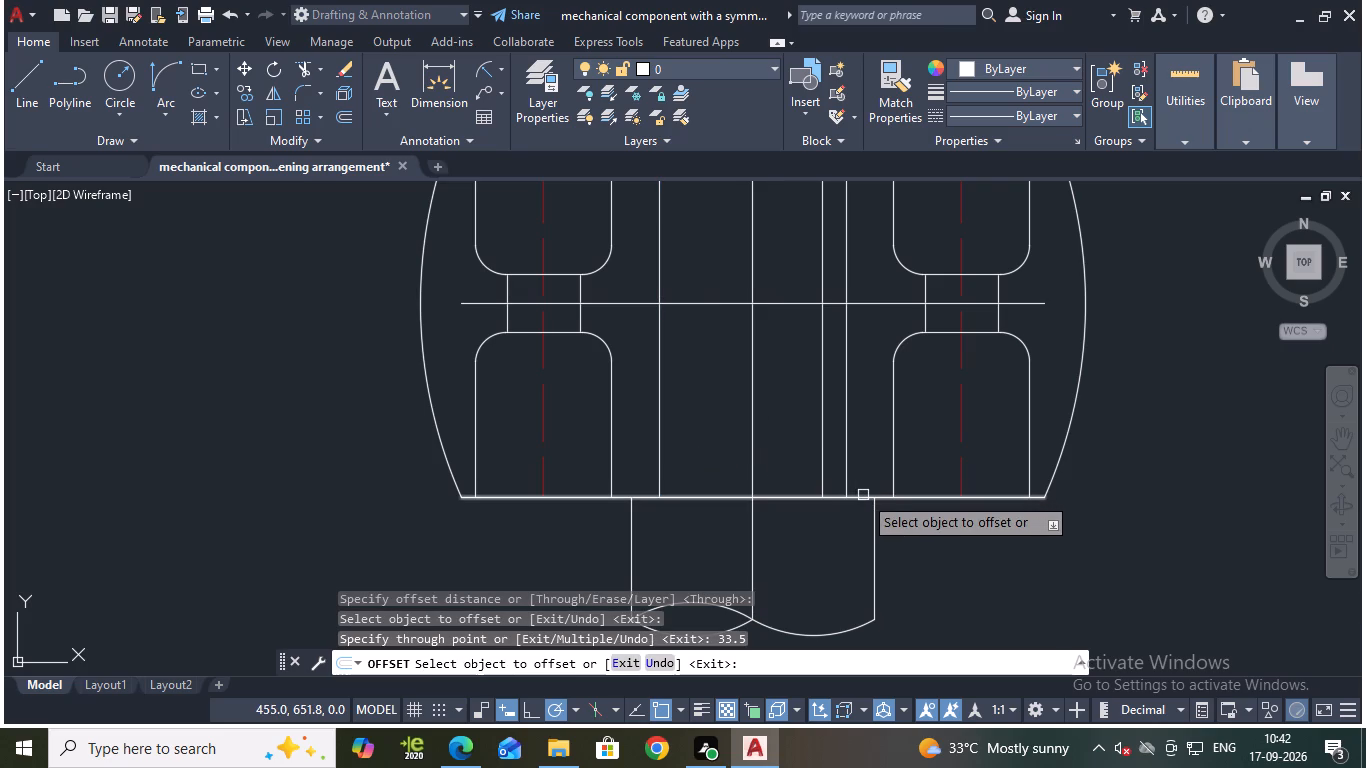
Offset the main outline's bottom edge 2 mm upward, and offset that new line a further 13 mm upward.
click(809, 494)
key(2)
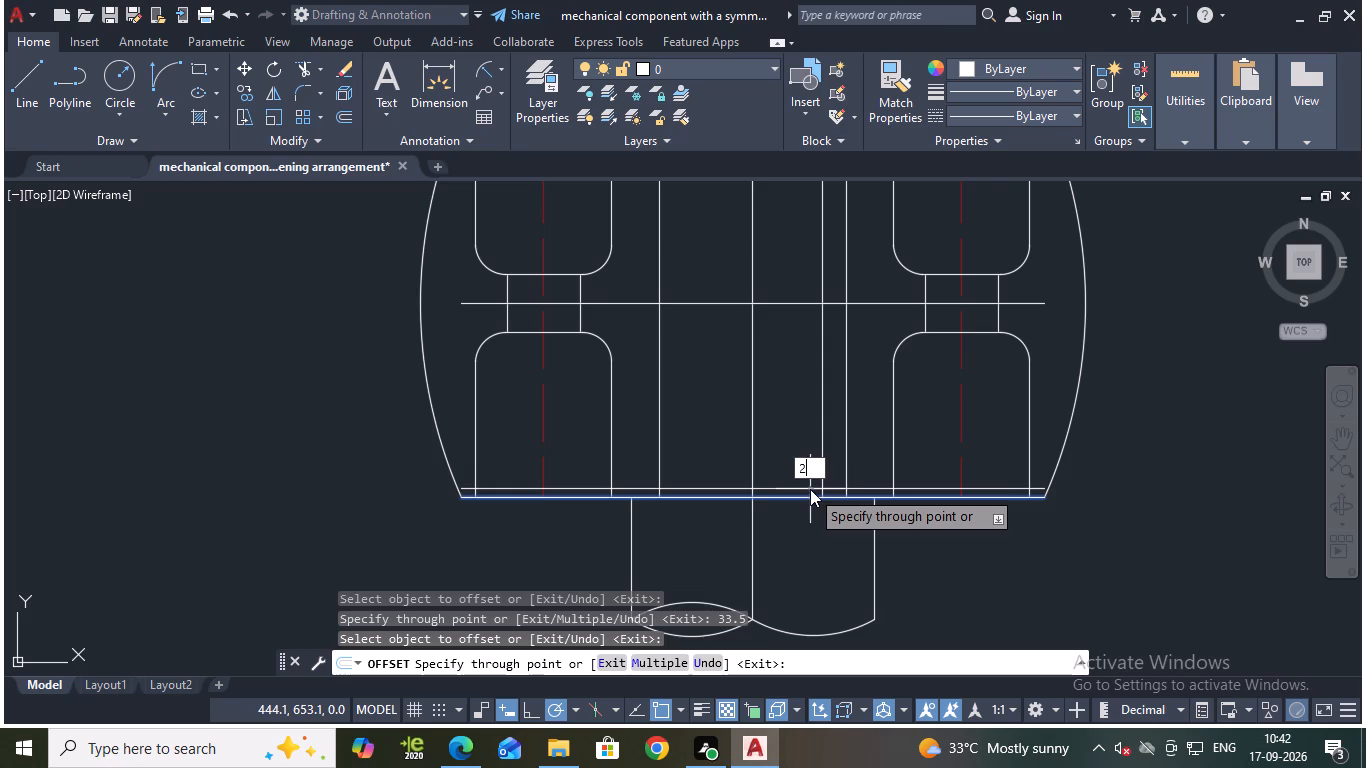
key(Return)
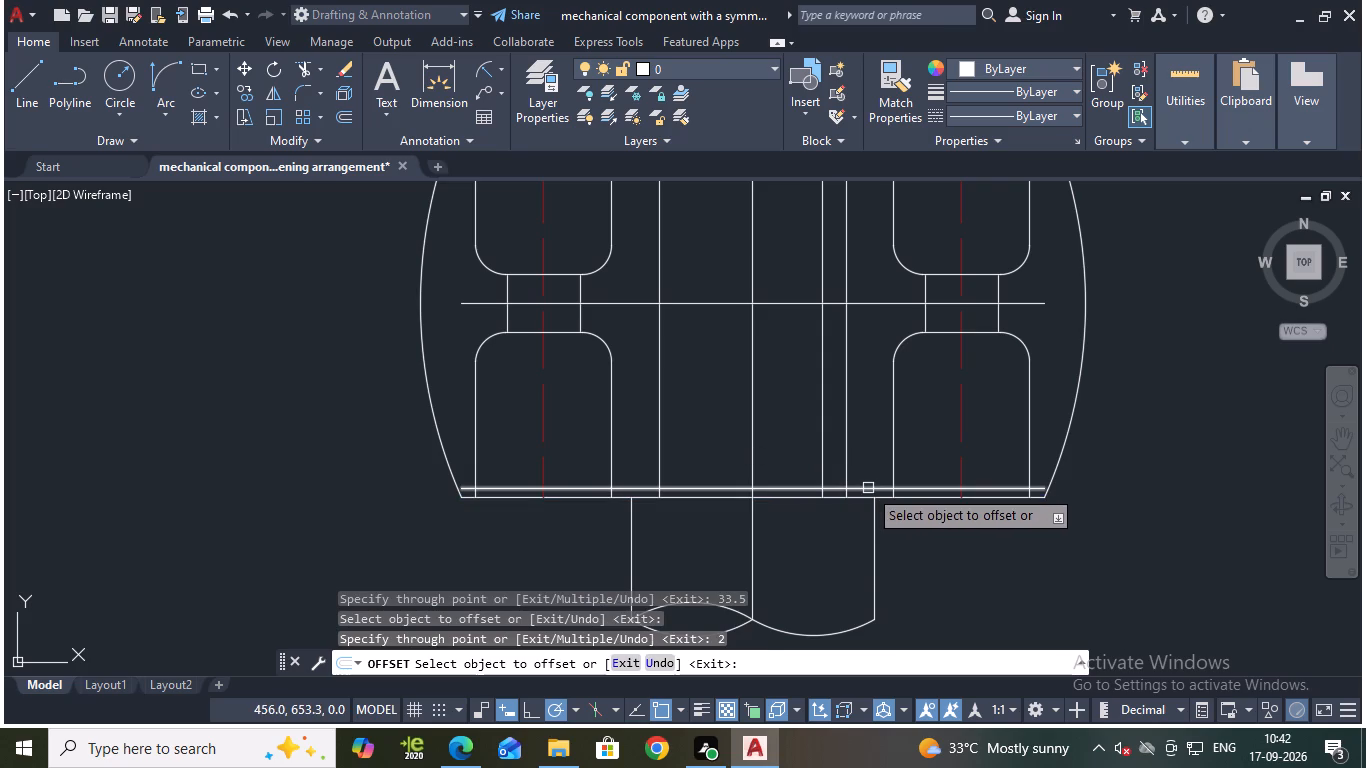
click(868, 488)
text(13)
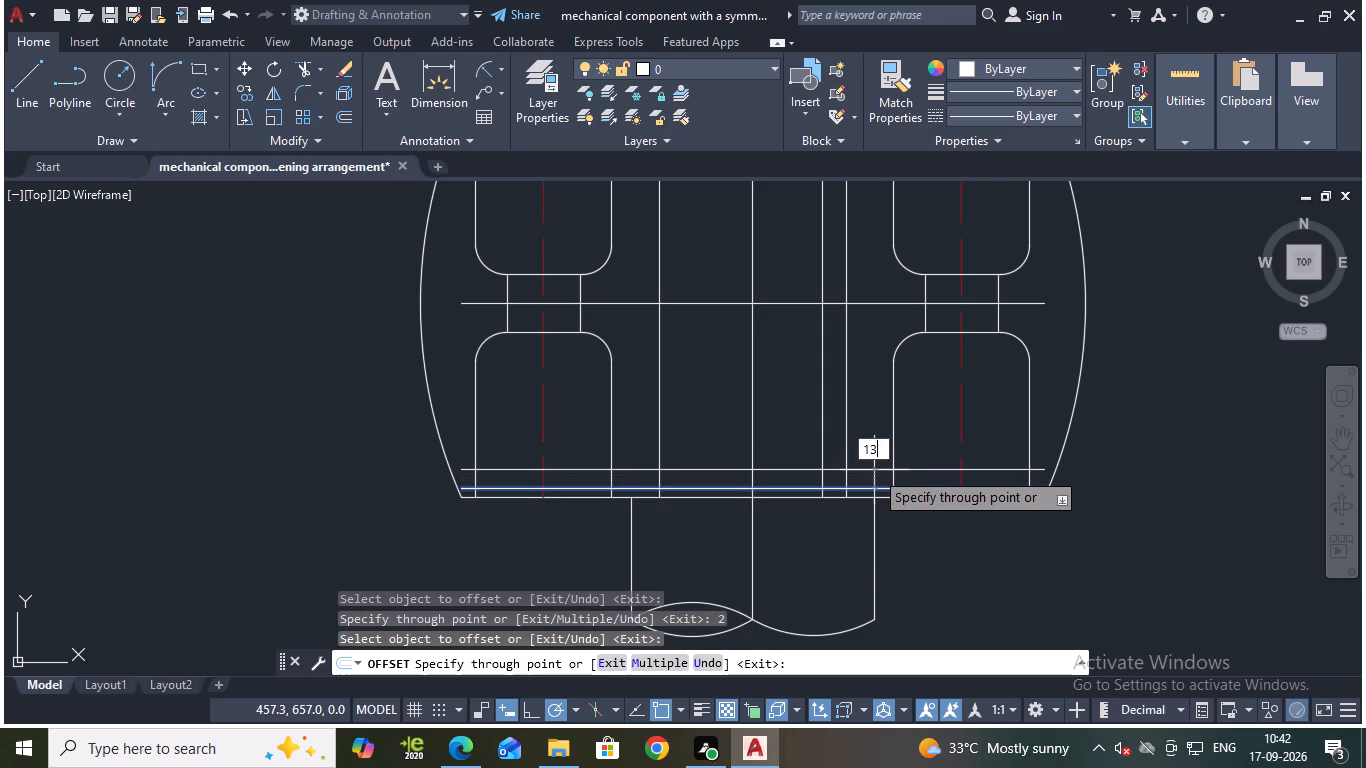
key(Return)
Offset the main outline's top edge 2 mm downward, and offset that new line a further 13 mm downward.
middle_drag(1150, 251, 1088, 454)
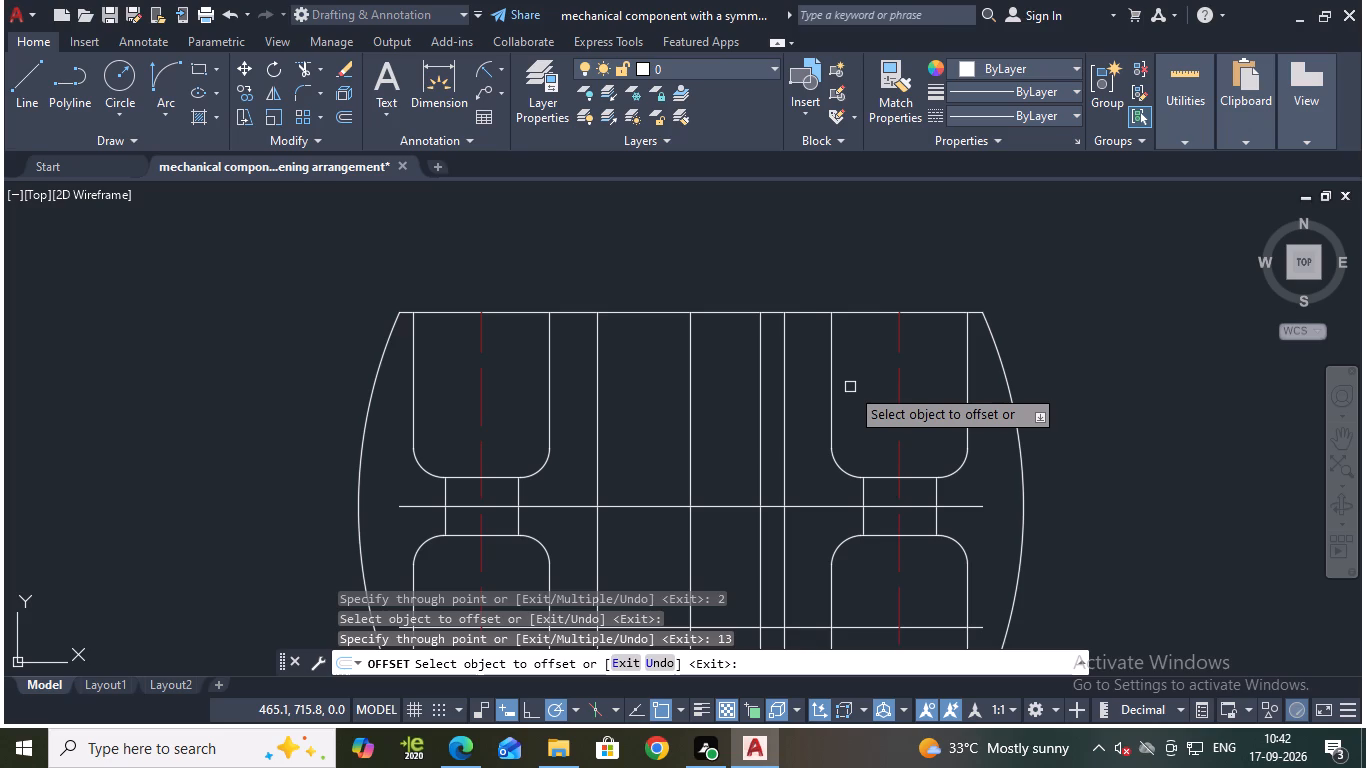
click(804, 314)
key(2)
key(Return)
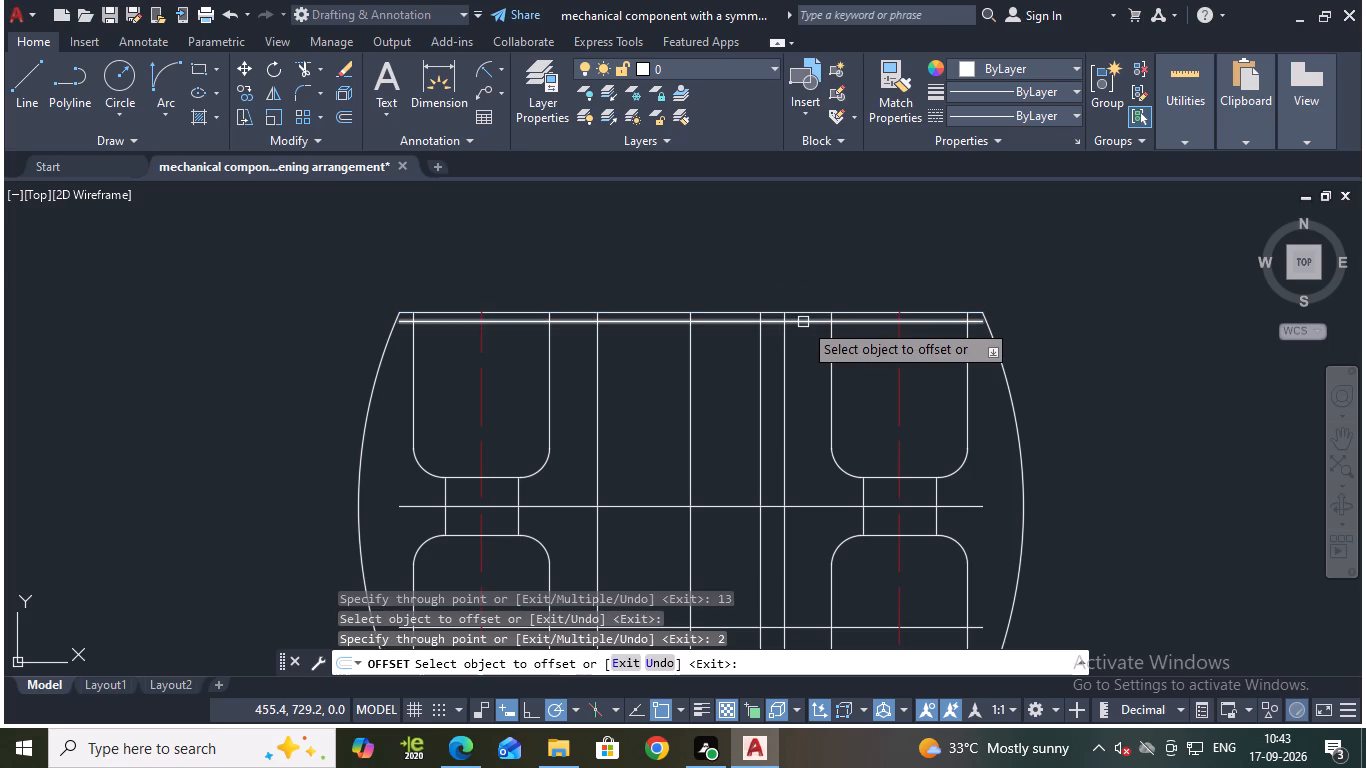
click(803, 322)
text(13)
key(Return)
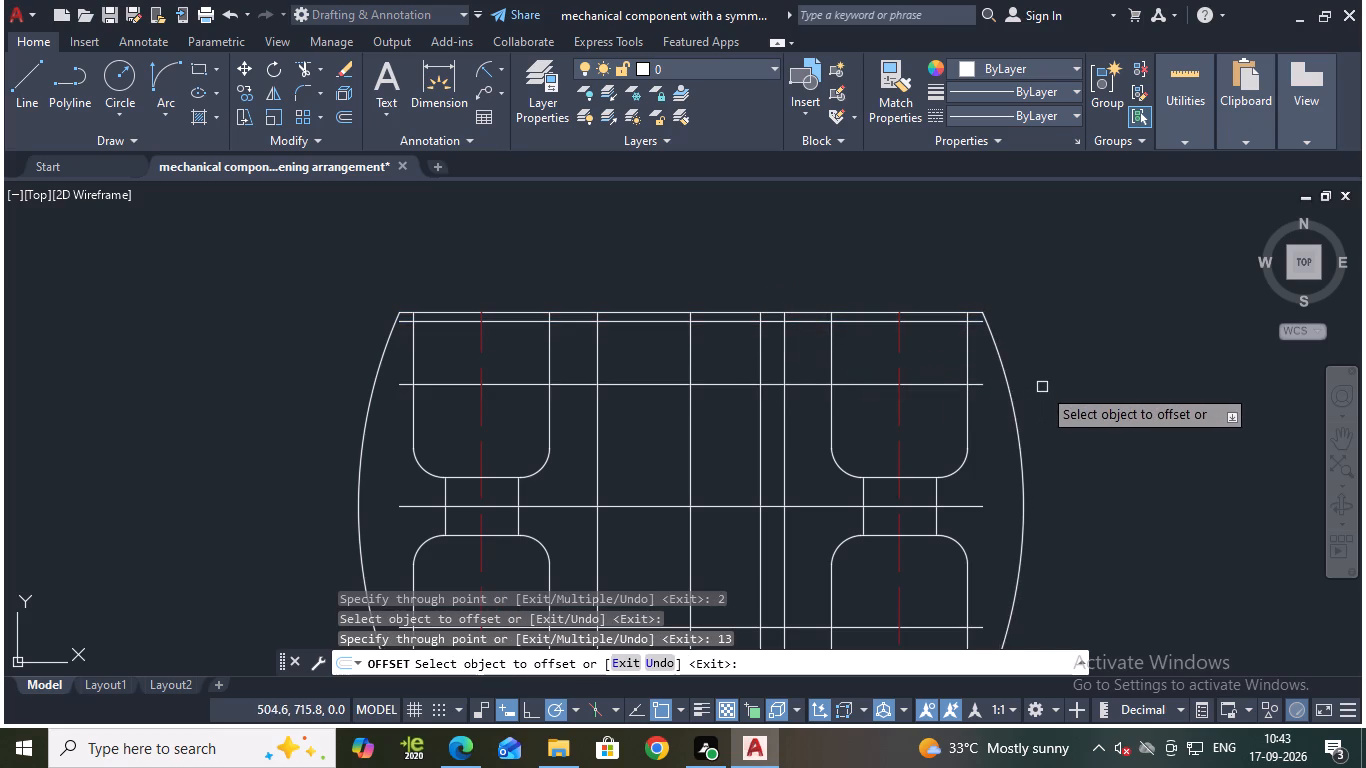
middle_drag(1059, 411, 1057, 318)
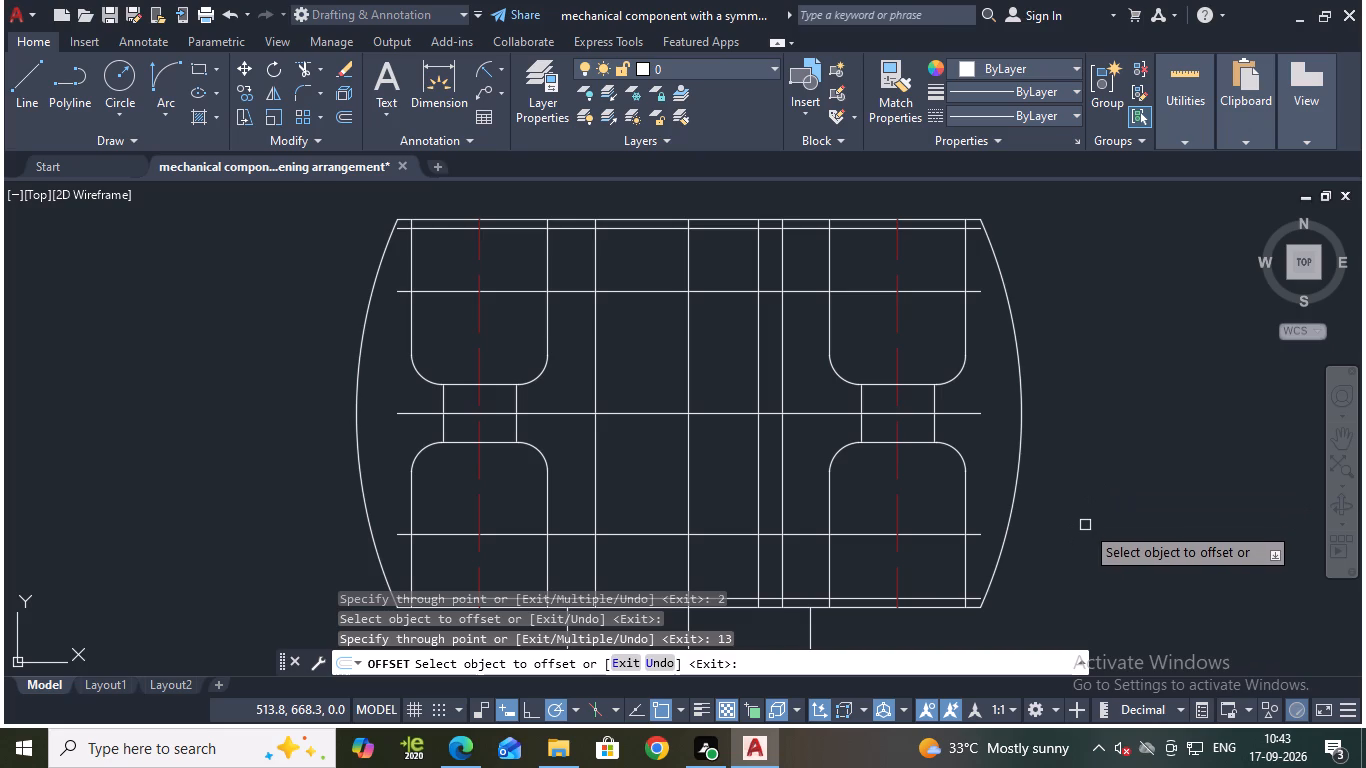
middle_drag(1084, 499, 1084, 467)
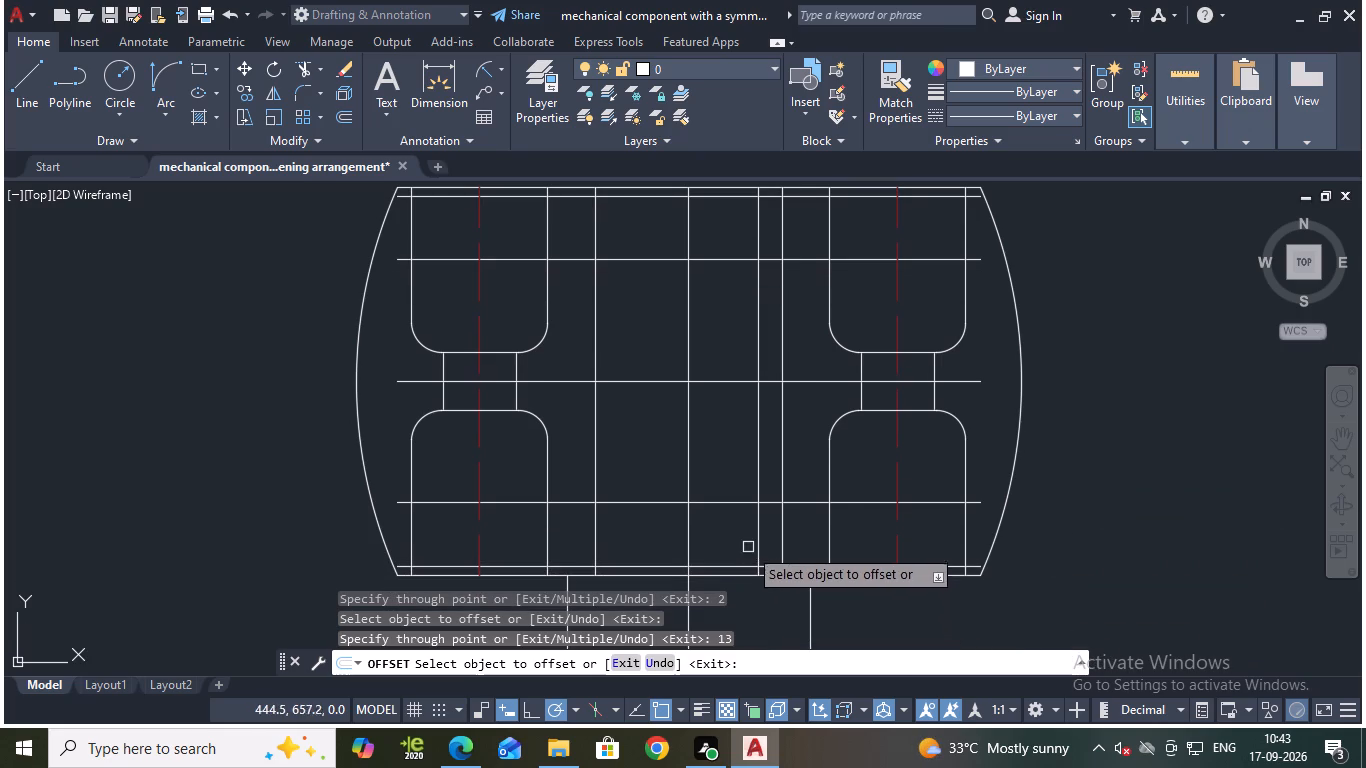
key(Escape)
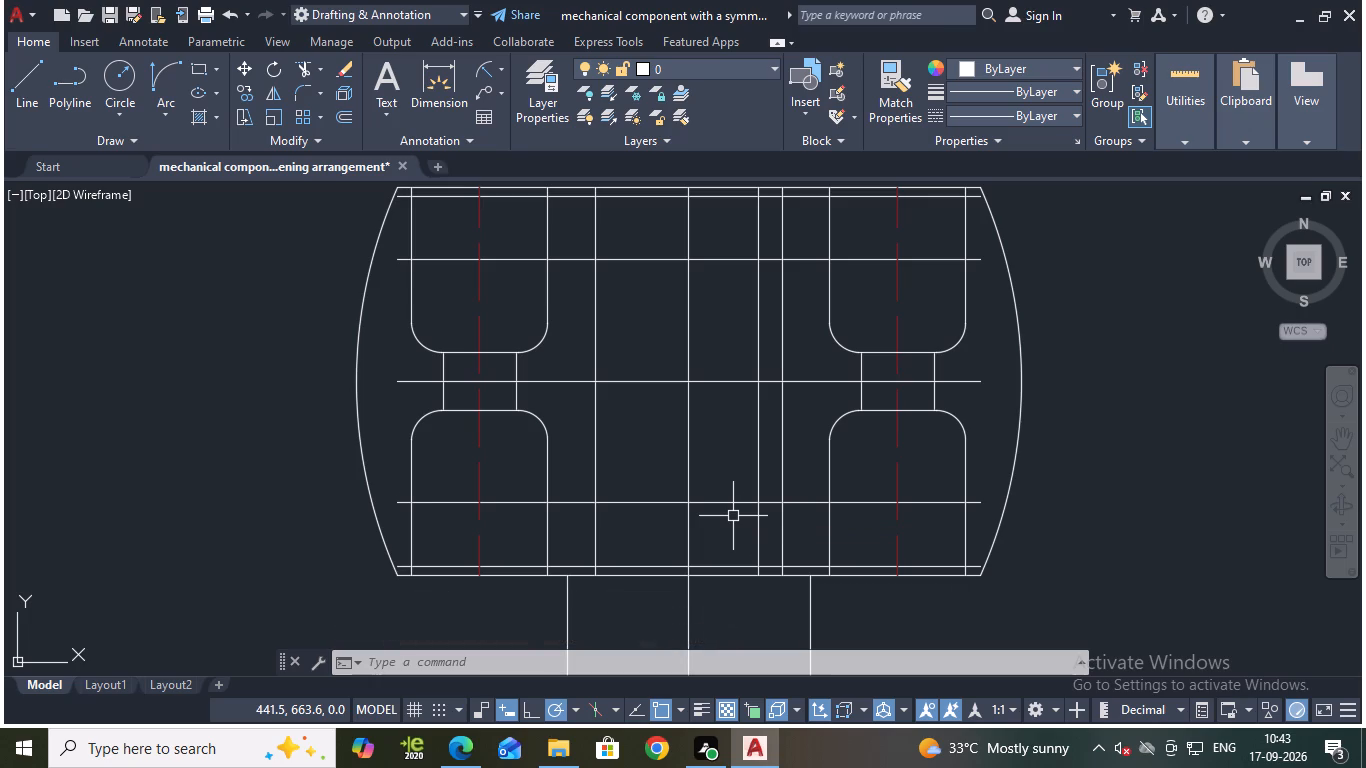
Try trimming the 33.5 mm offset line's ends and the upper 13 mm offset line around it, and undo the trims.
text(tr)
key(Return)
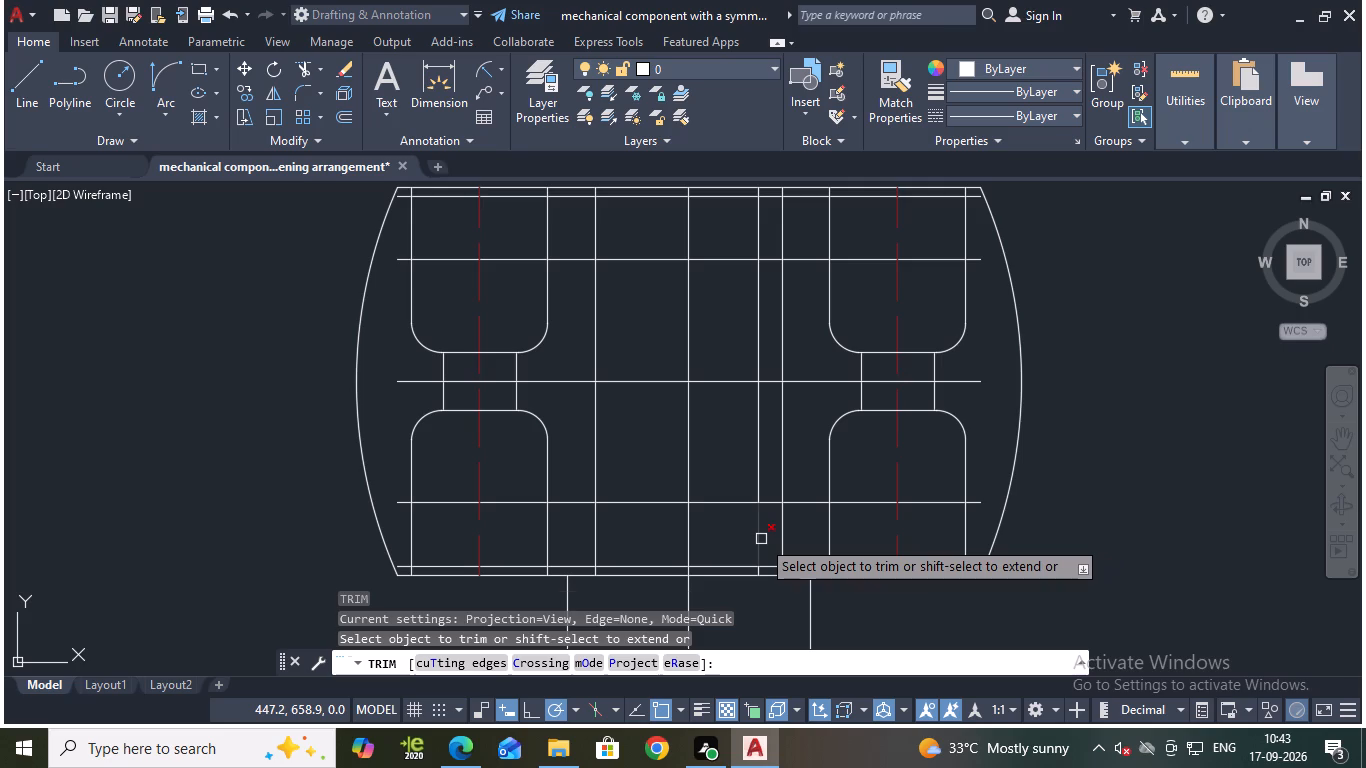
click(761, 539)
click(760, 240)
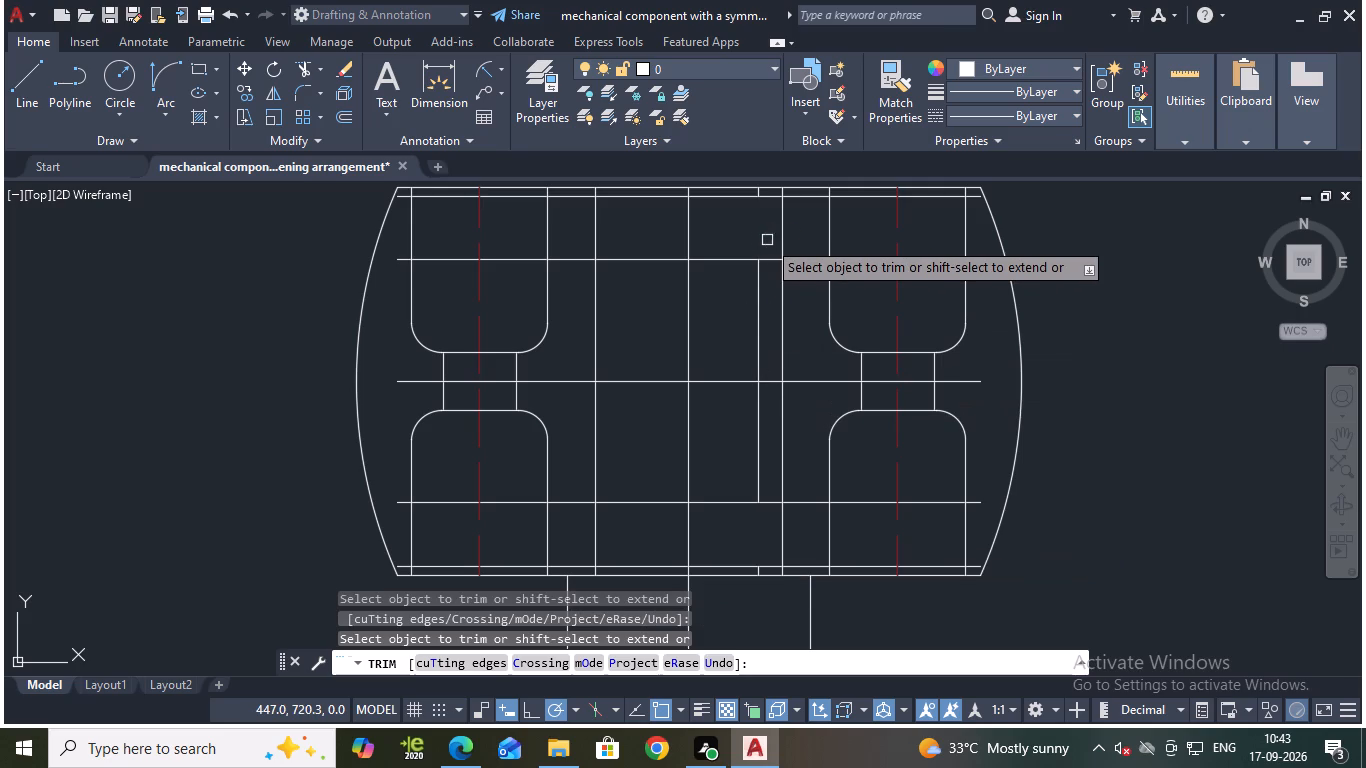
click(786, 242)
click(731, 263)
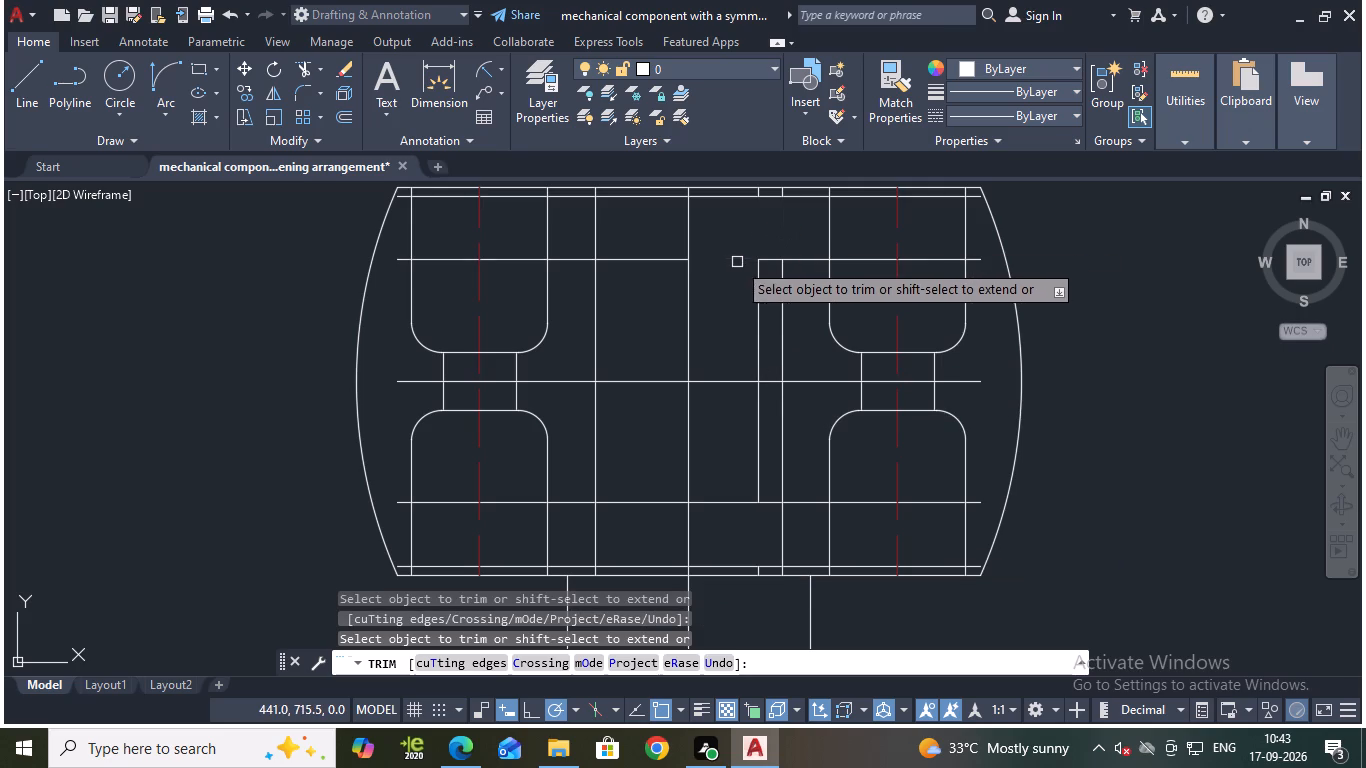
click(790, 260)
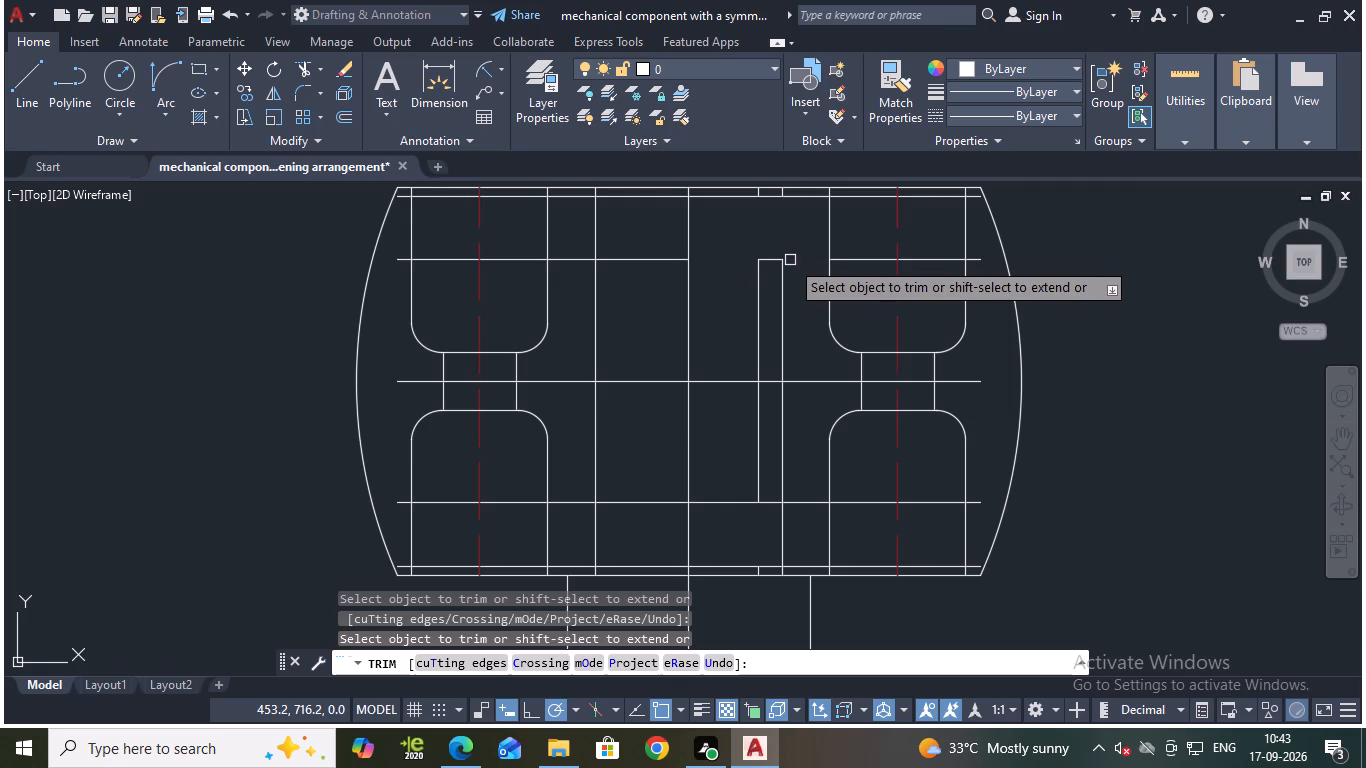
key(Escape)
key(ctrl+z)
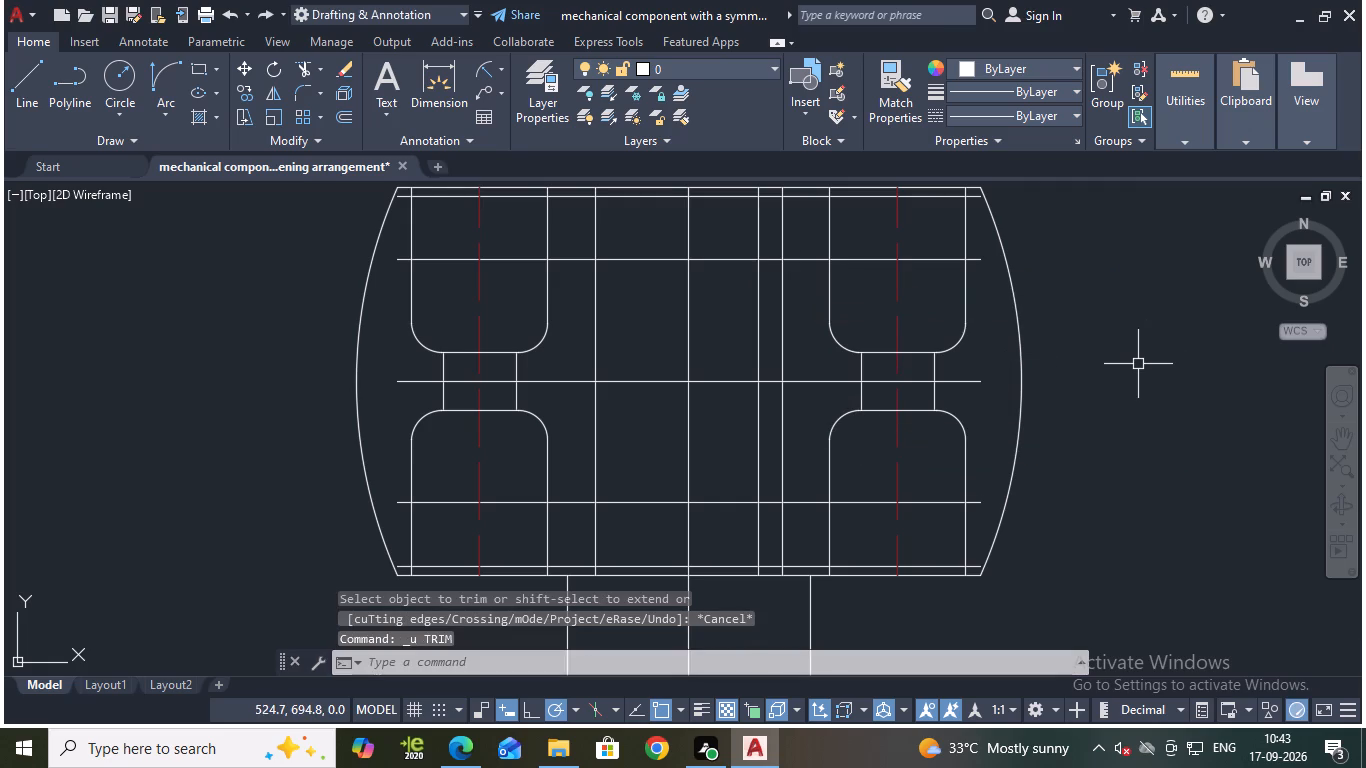
Trim the 33.5 mm offset line below the lower 13 mm offset line, and trim that horizontal line on both sides of the narrow strip.
middle_drag(1124, 467, 1133, 464)
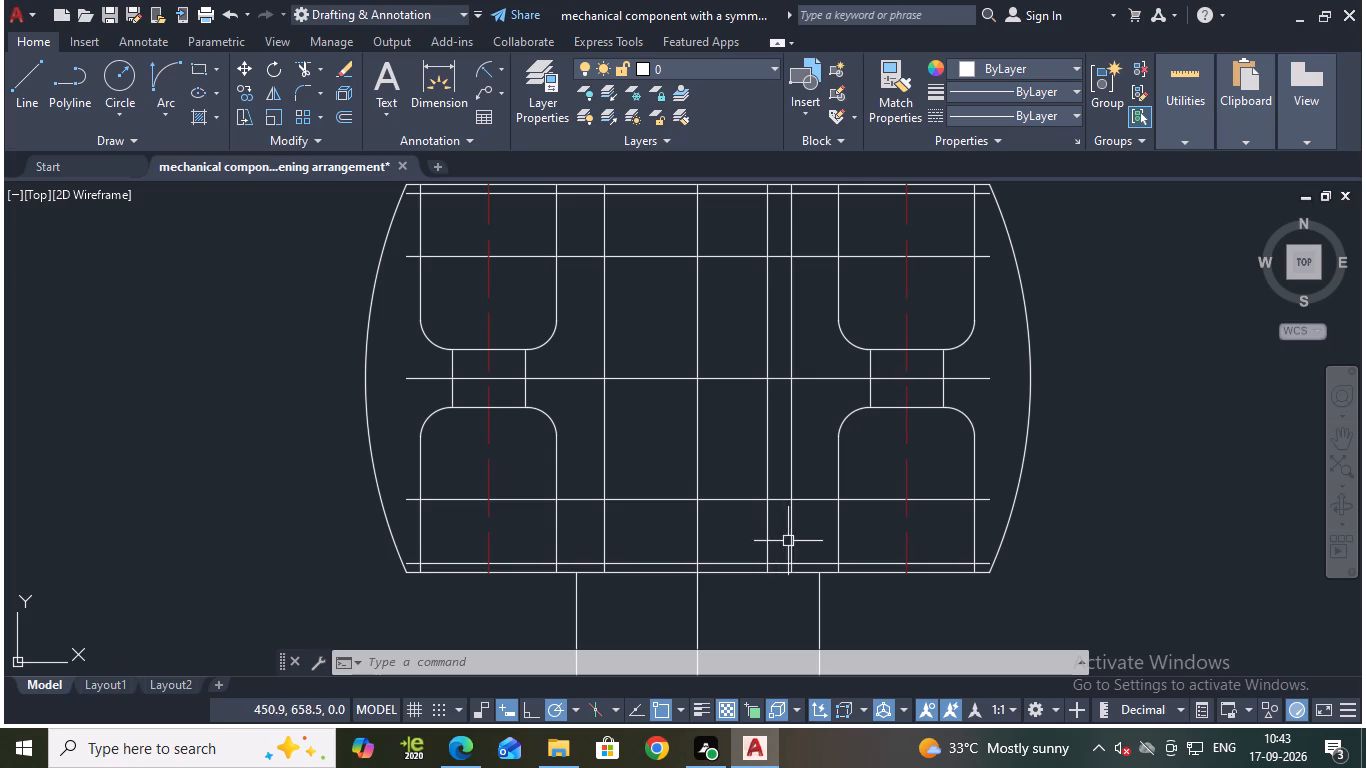
text(tr)
key(Return)
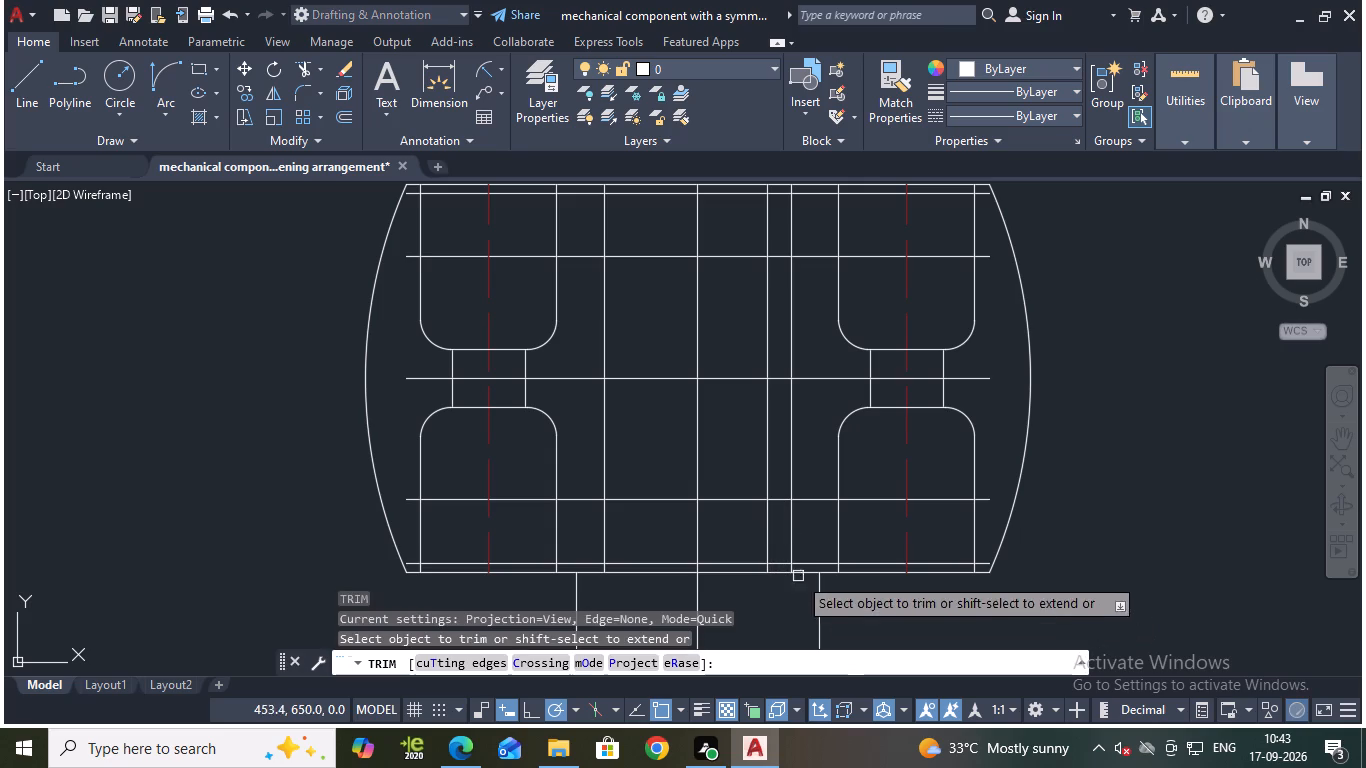
click(769, 537)
scroll(773, 558, up, 2)
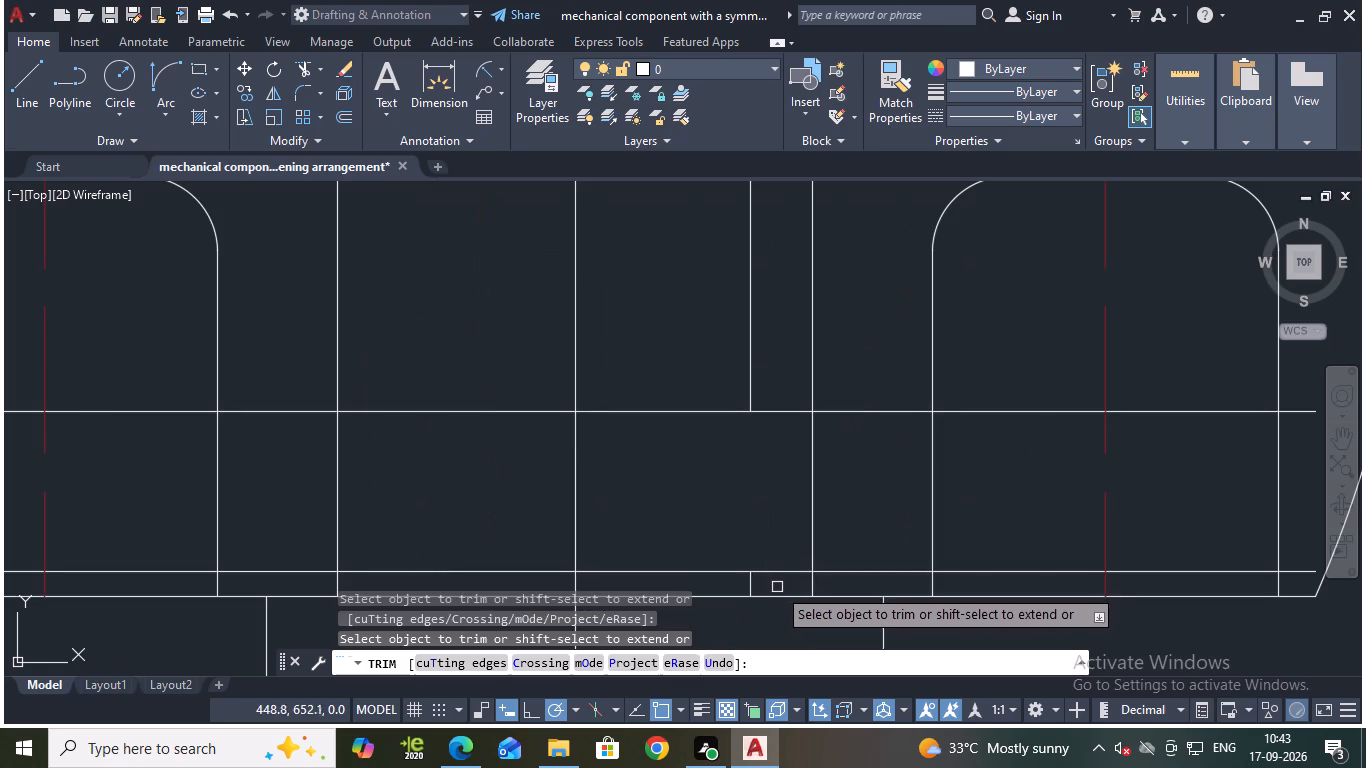
click(753, 584)
scroll(765, 521, down, 1)
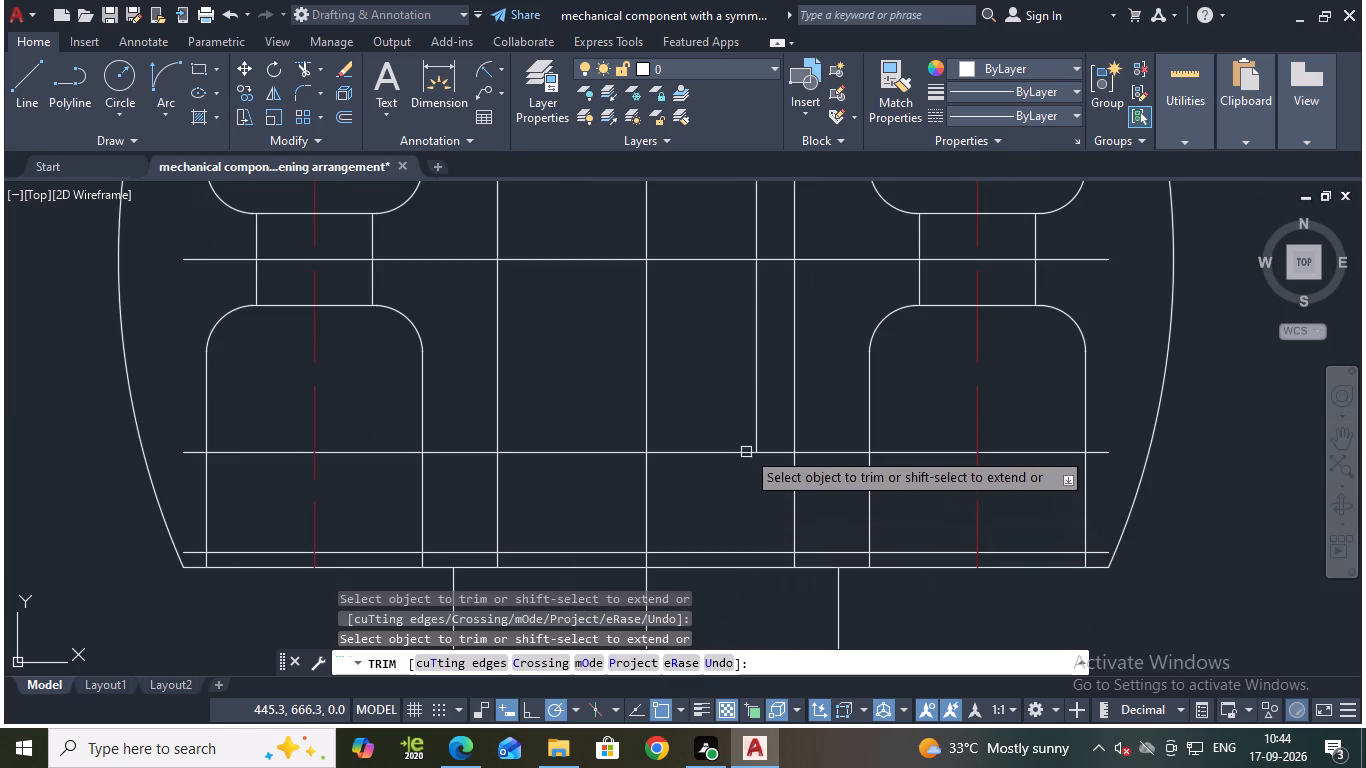
click(745, 449)
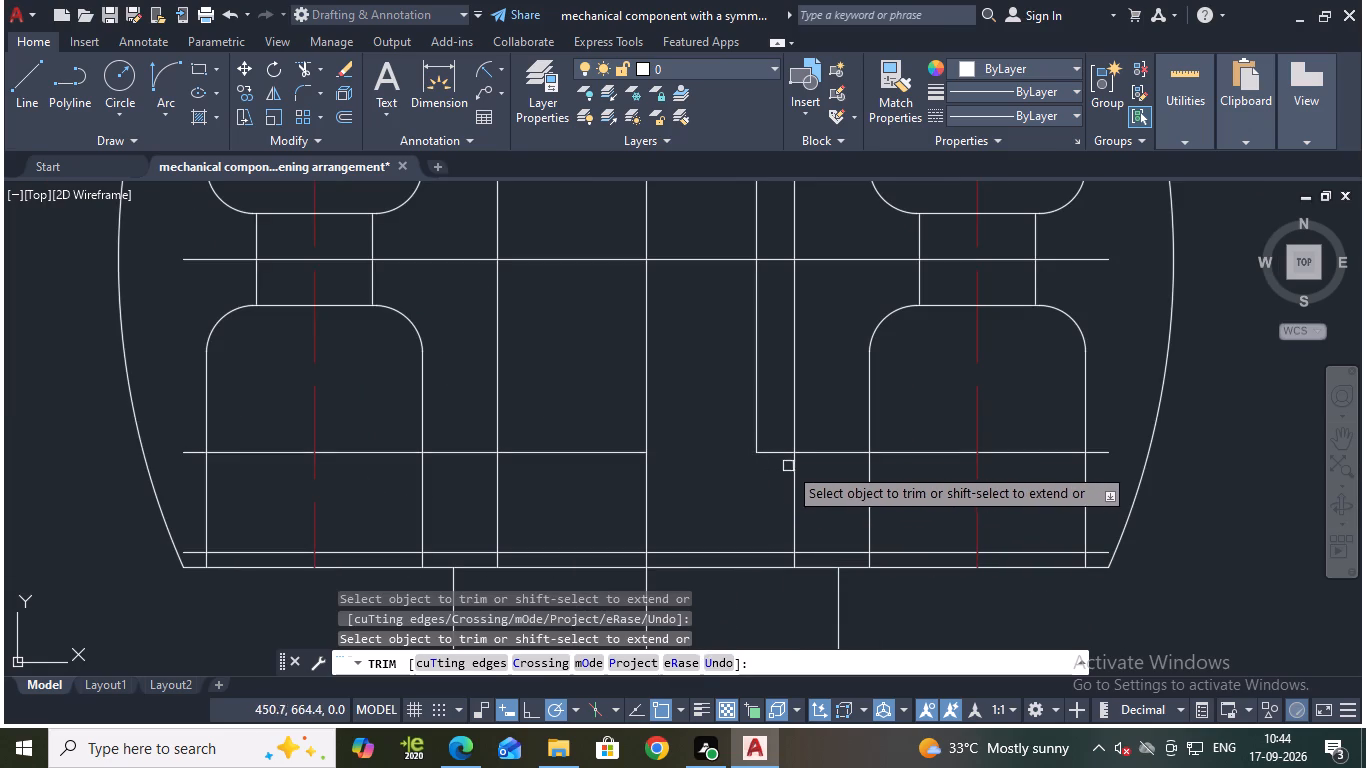
click(809, 453)
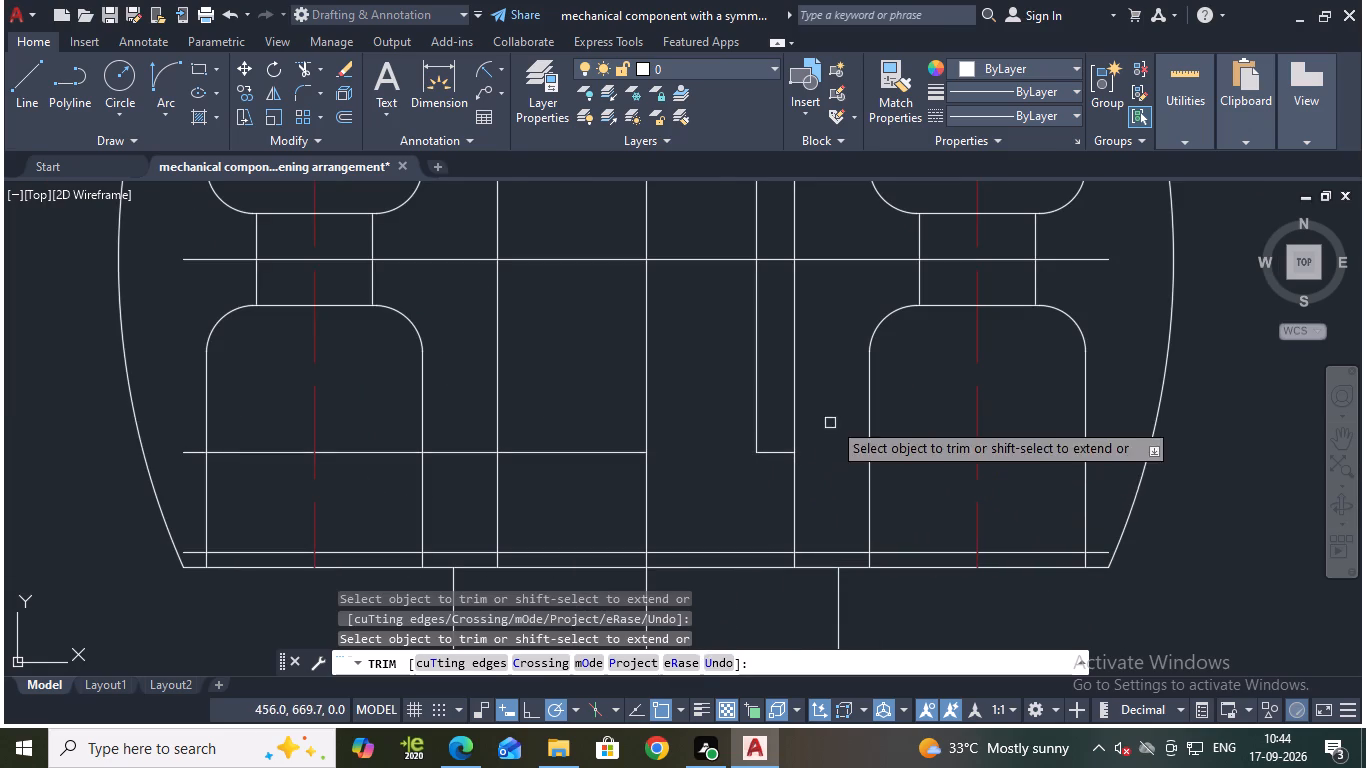
Trim the 33.5 mm offset line above the upper 13 mm offset line, and trim that horizontal line on both sides of the narrow strip.
scroll(840, 404, down, 1)
middle_drag(847, 407, 850, 471)
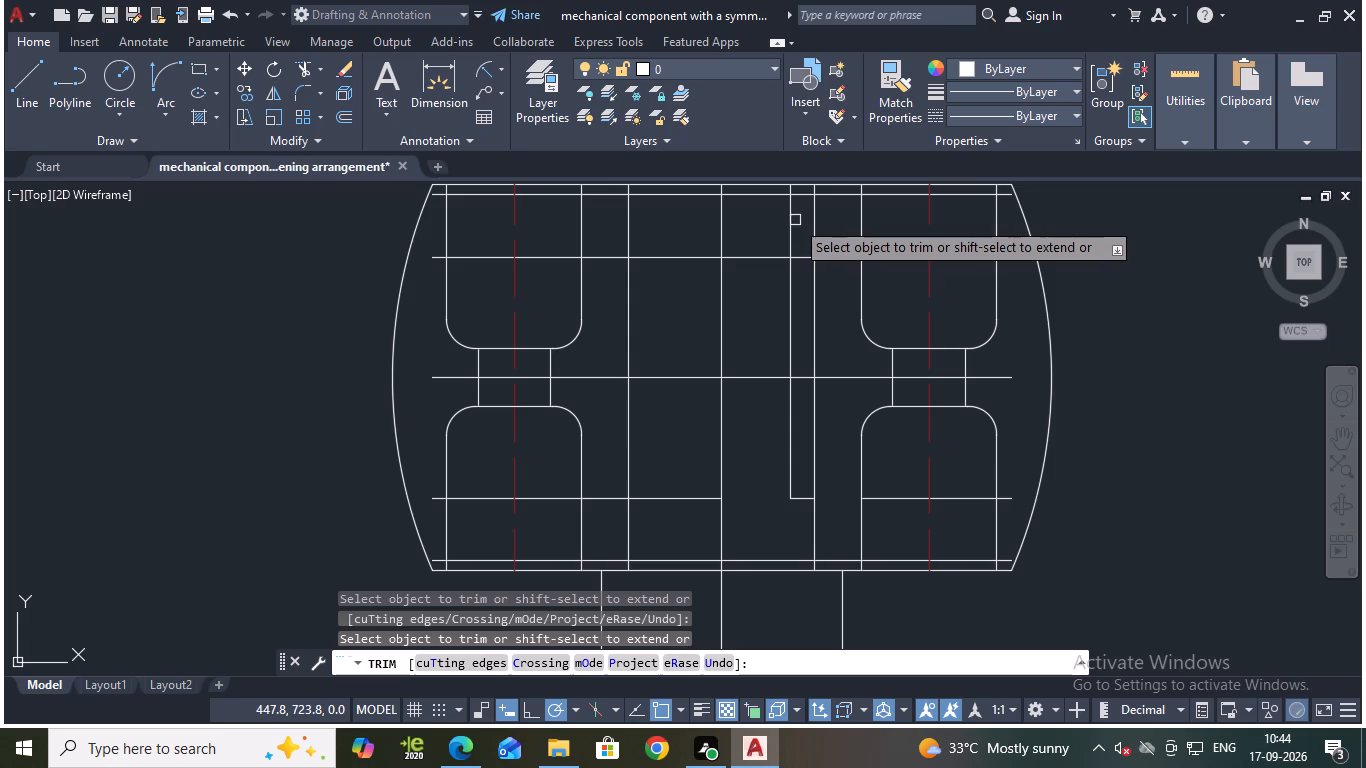
middle_drag(794, 211, 784, 289)
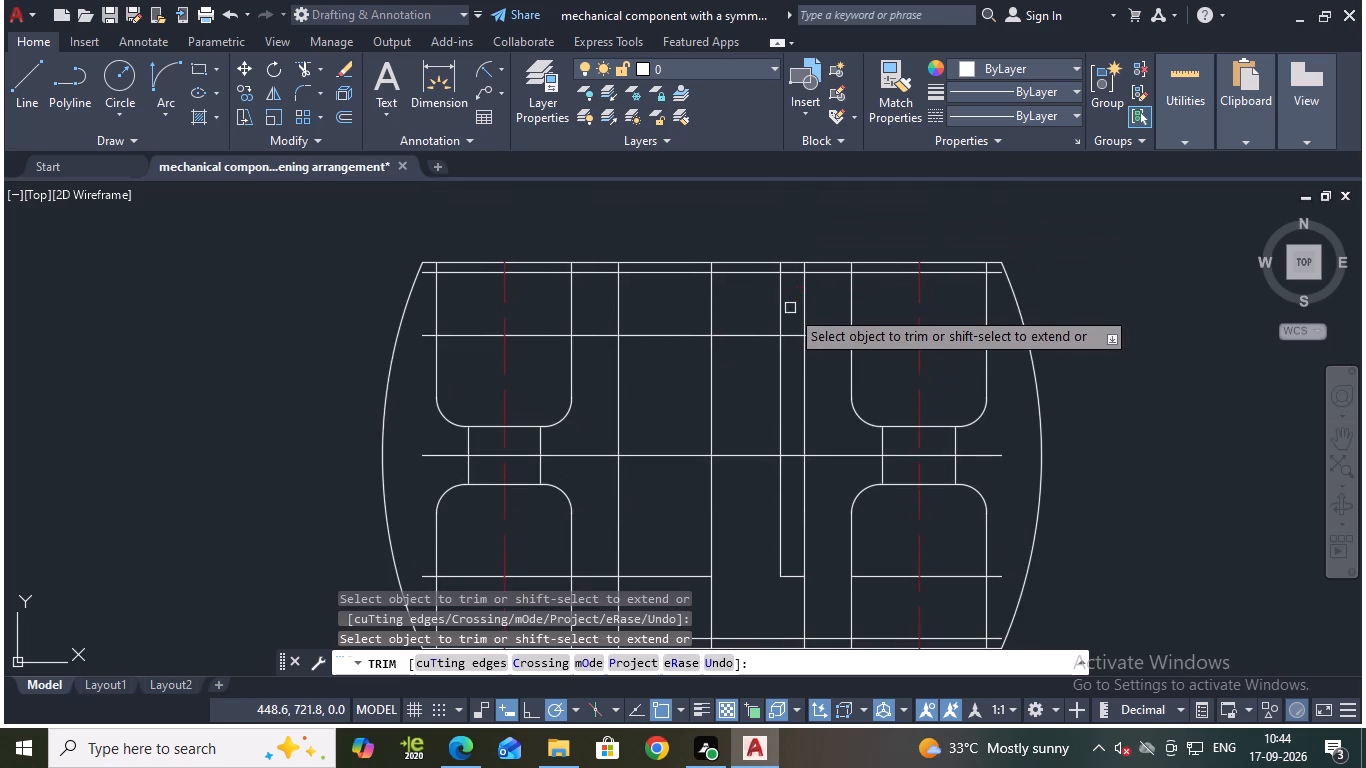
click(775, 309)
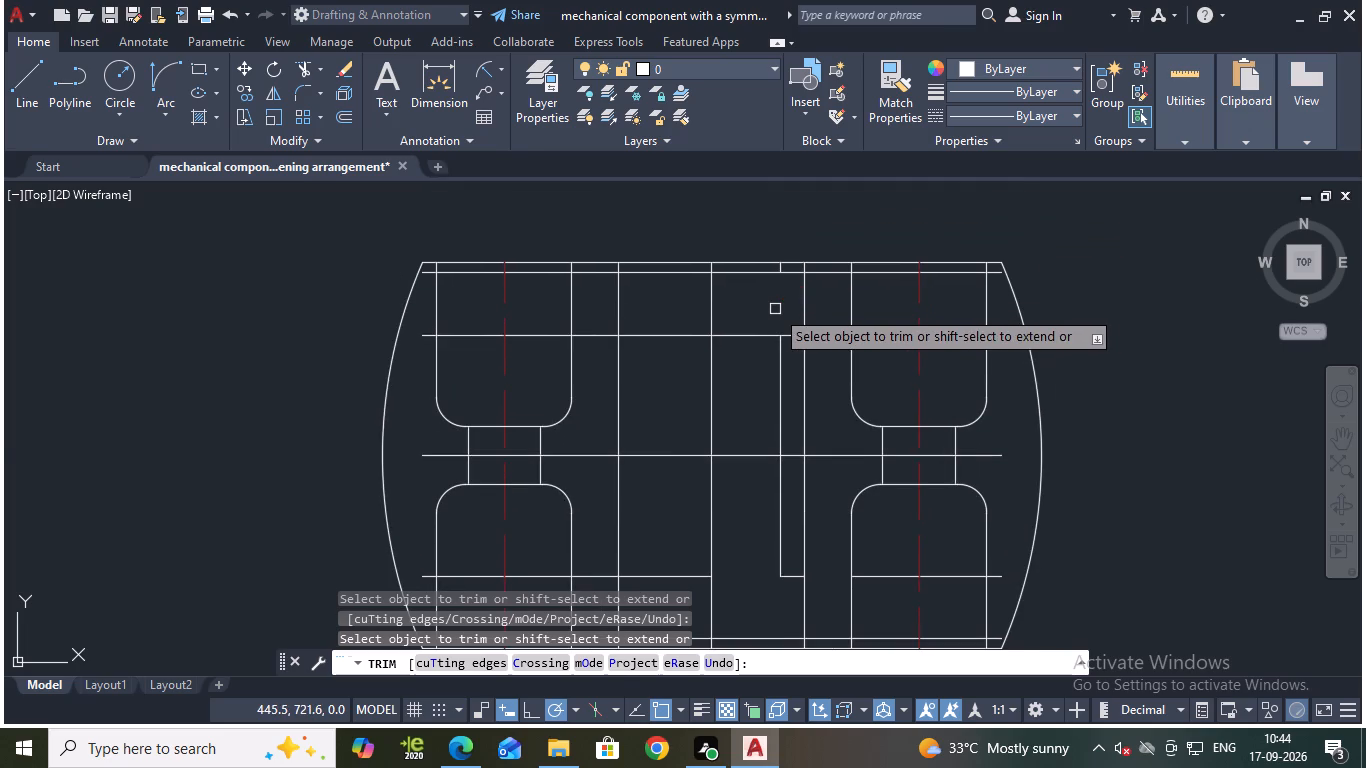
scroll(777, 262, up, 2)
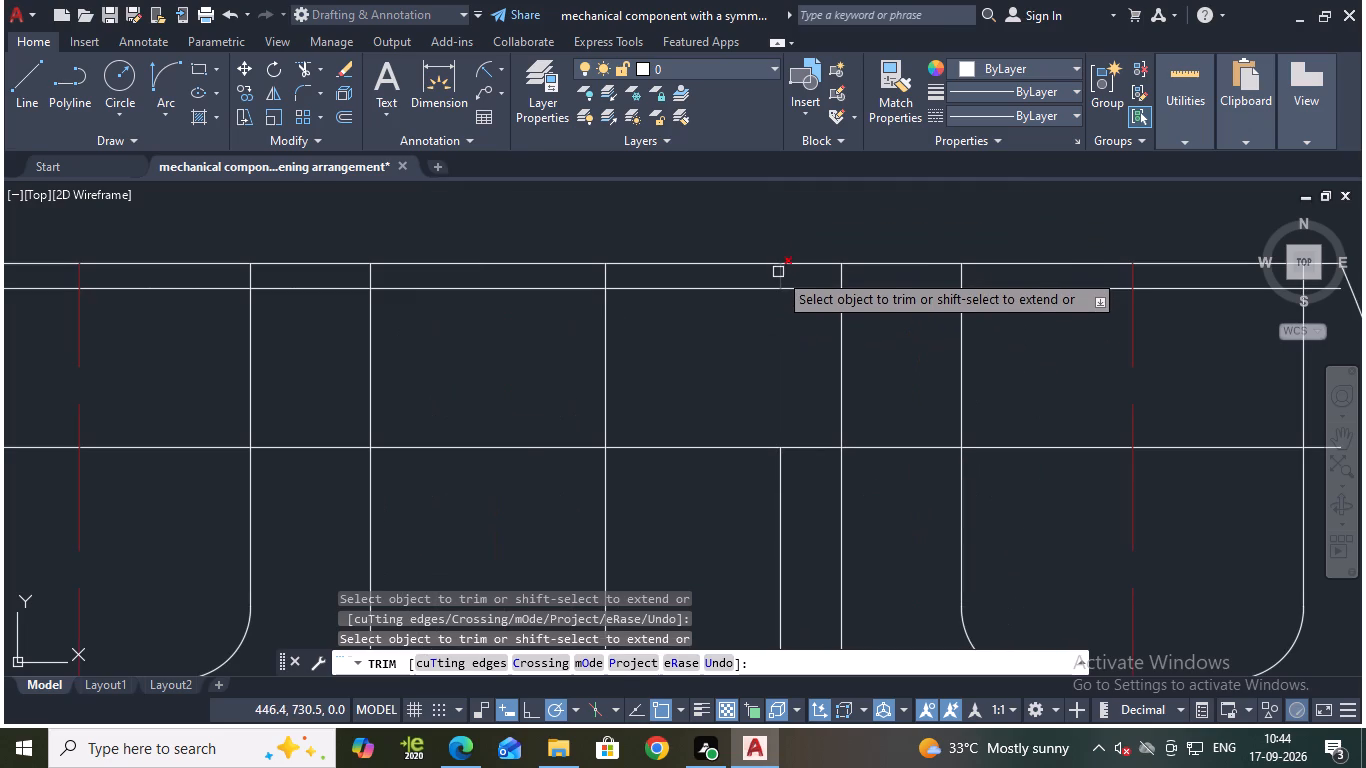
click(778, 272)
click(732, 448)
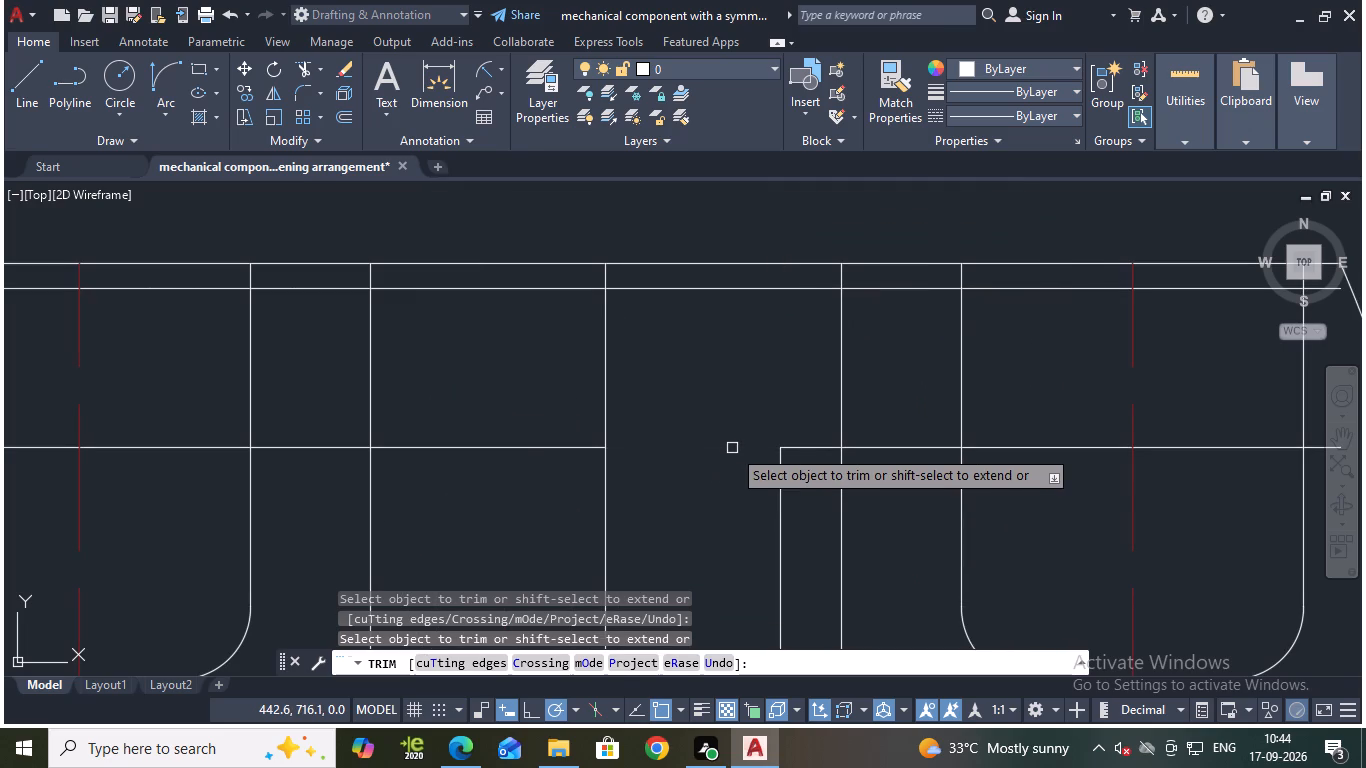
click(852, 449)
scroll(867, 450, down, 2)
key(Escape)
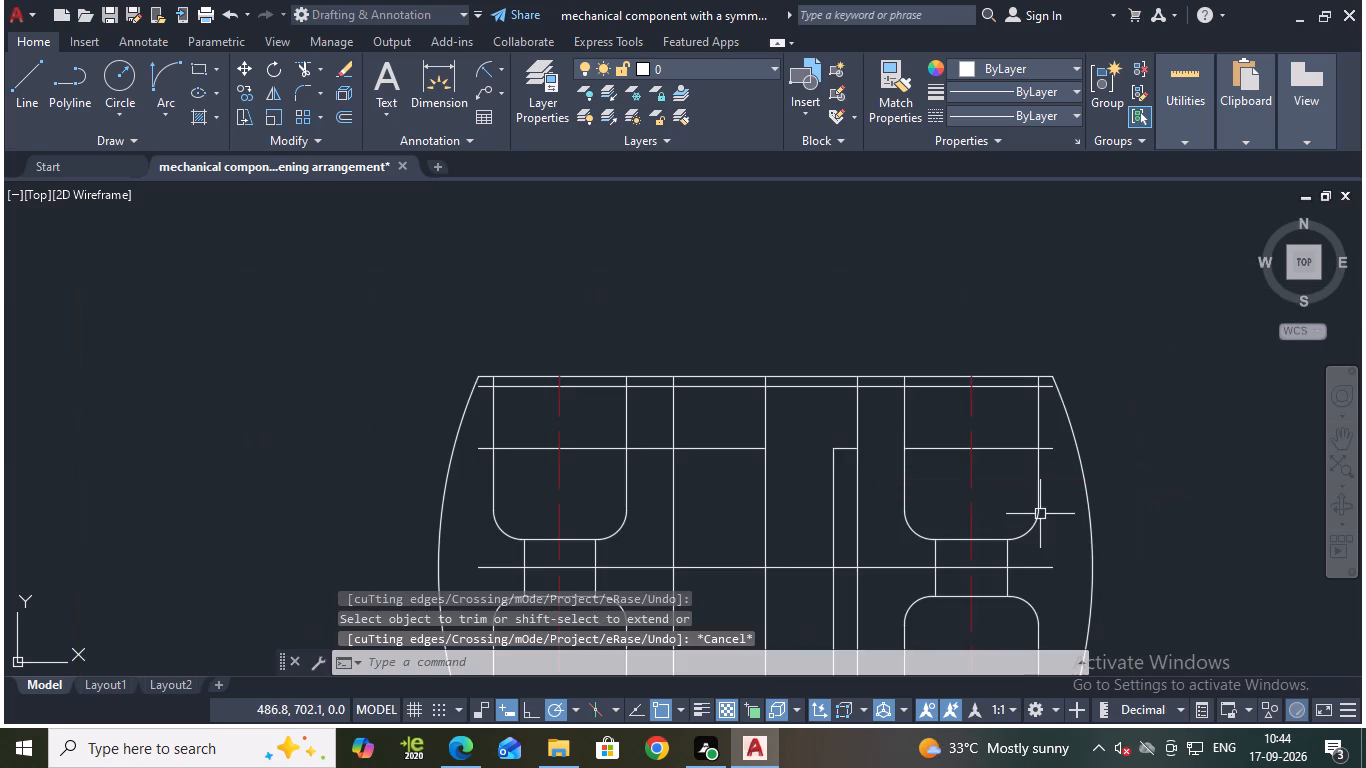
Erase the four leftover pieces of the upper and lower 13 mm offset lines outside the narrow strip.
scroll(1170, 505, down, 1)
middle_drag(1170, 505, 1133, 376)
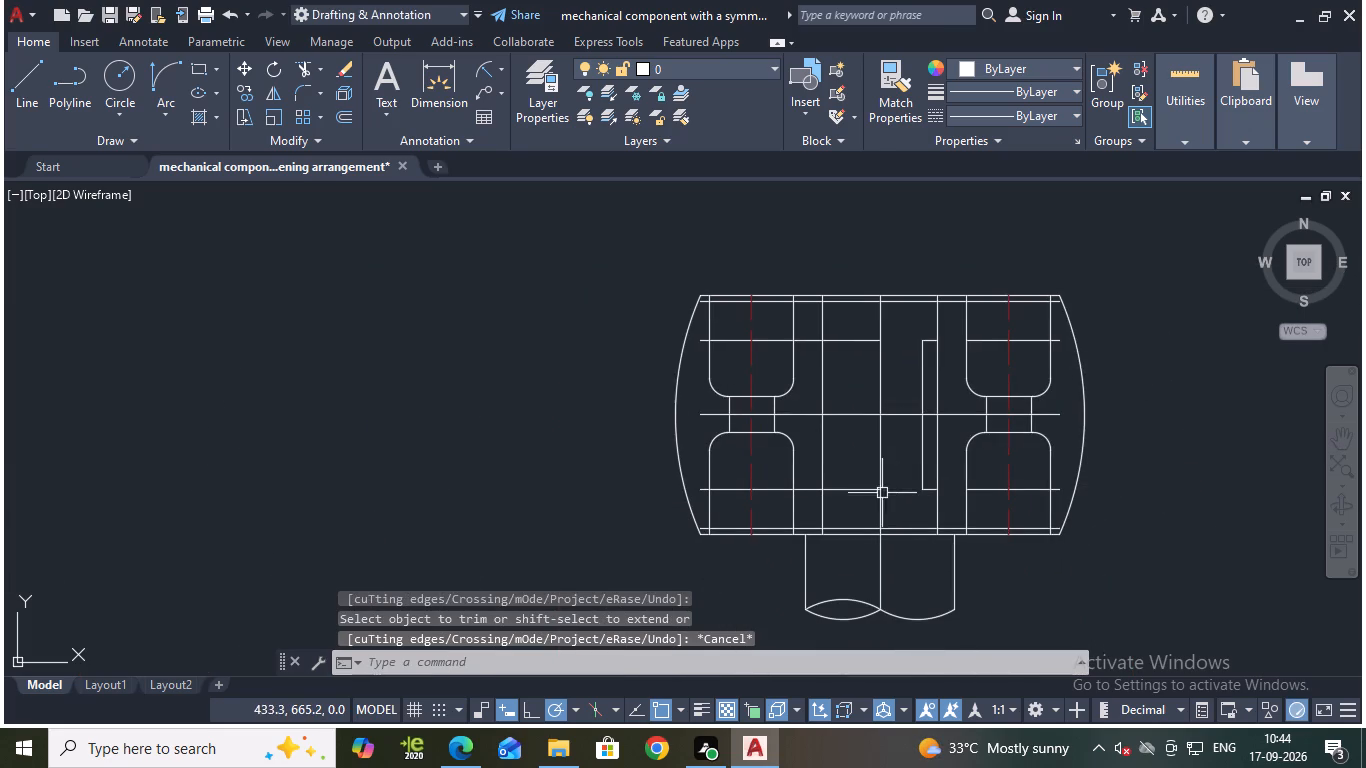
click(863, 493)
click(979, 493)
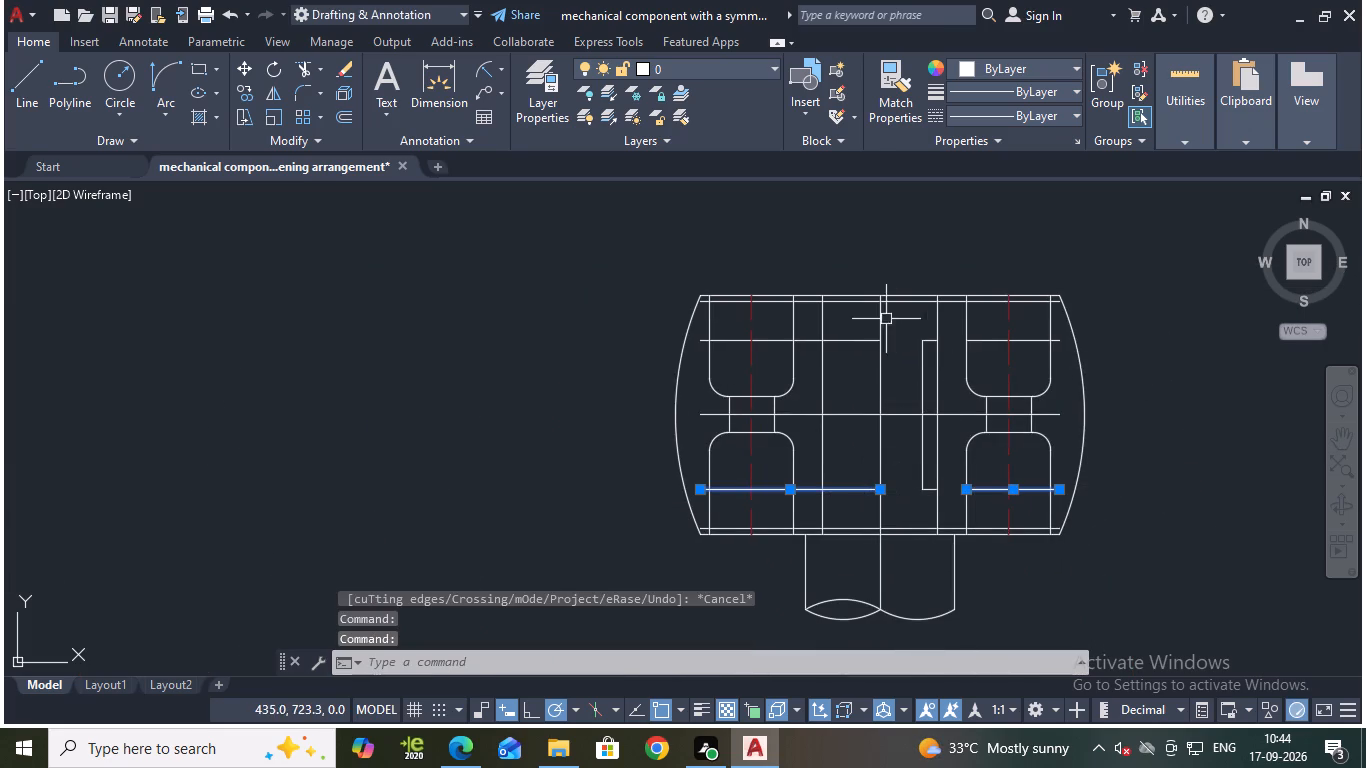
click(854, 342)
click(983, 340)
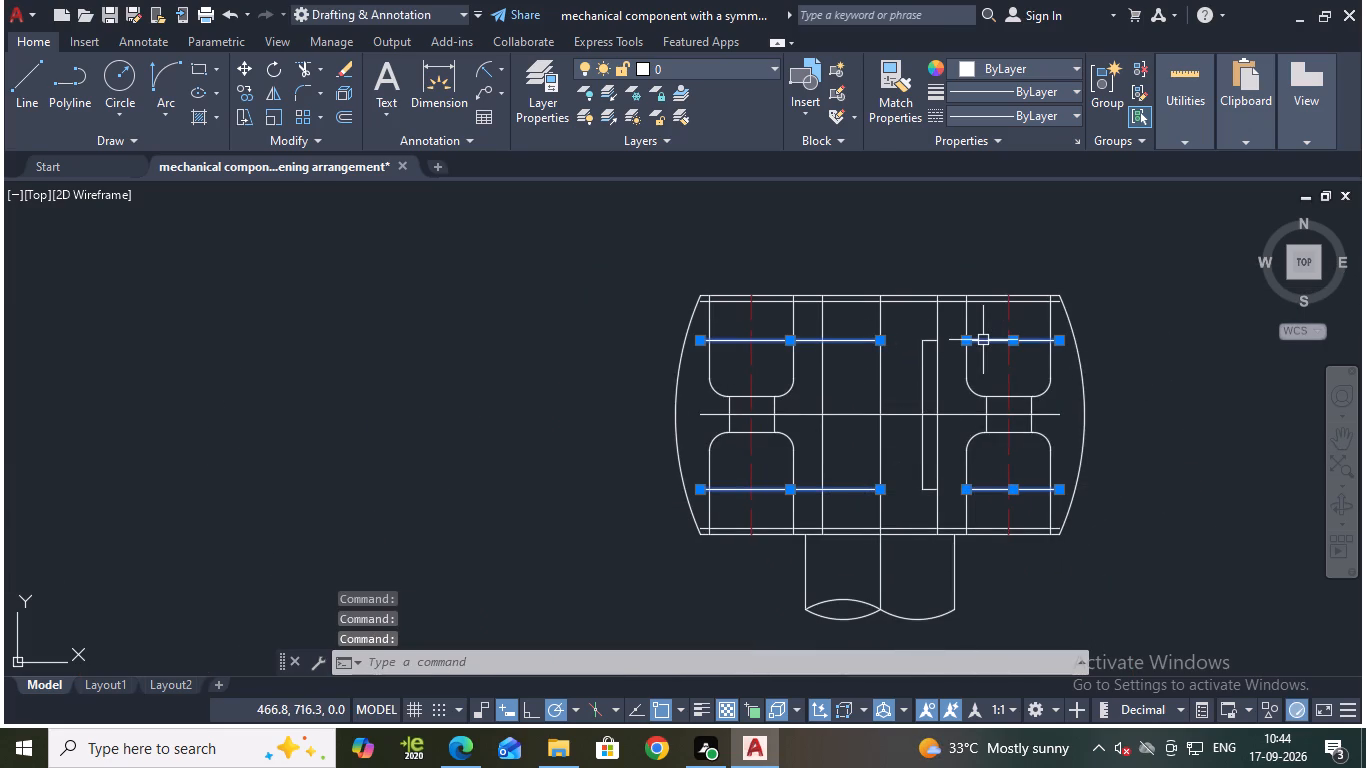
key(e)
key(Return)
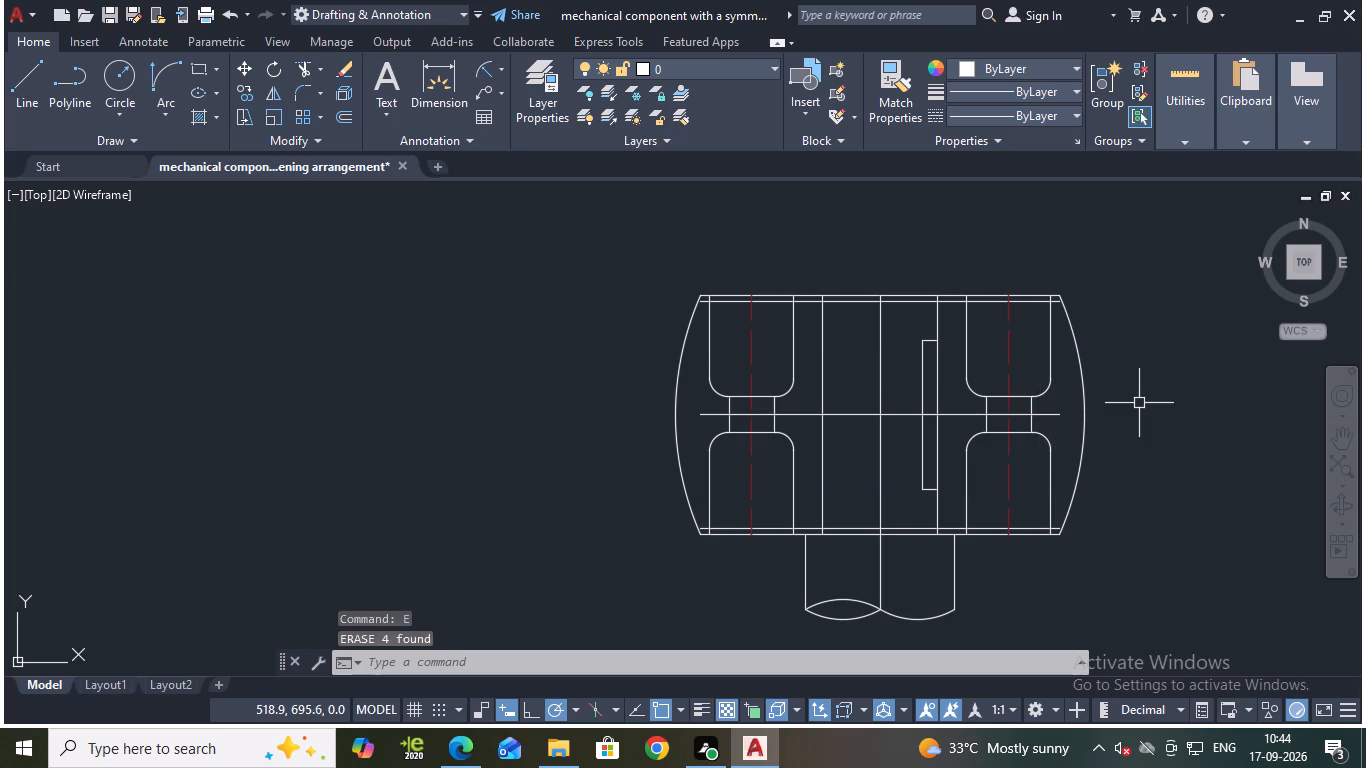
Save the drawing.
key(ctrl+s)
Give the horizontal centre line the dashed ACAD linetype and the red colour 205,32,39.
scroll(1144, 411, up, 1)
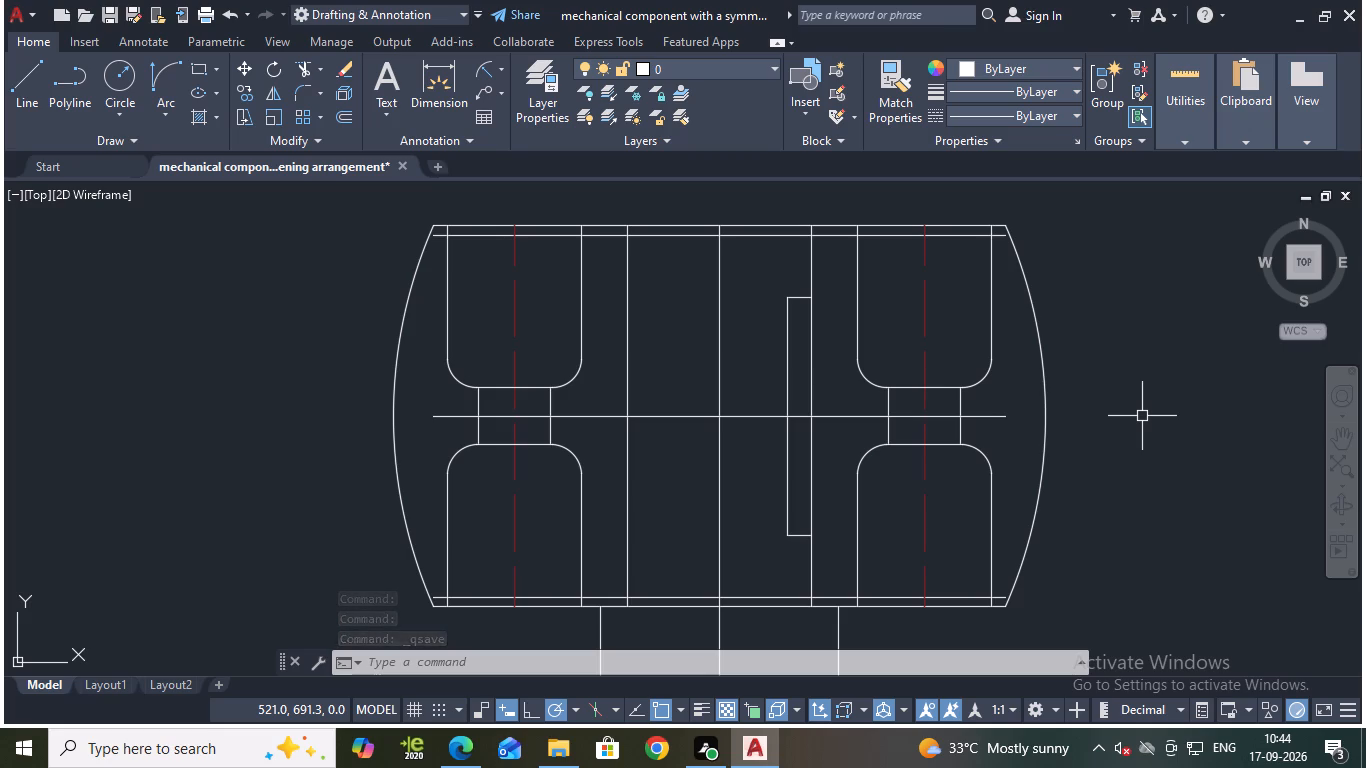
click(753, 420)
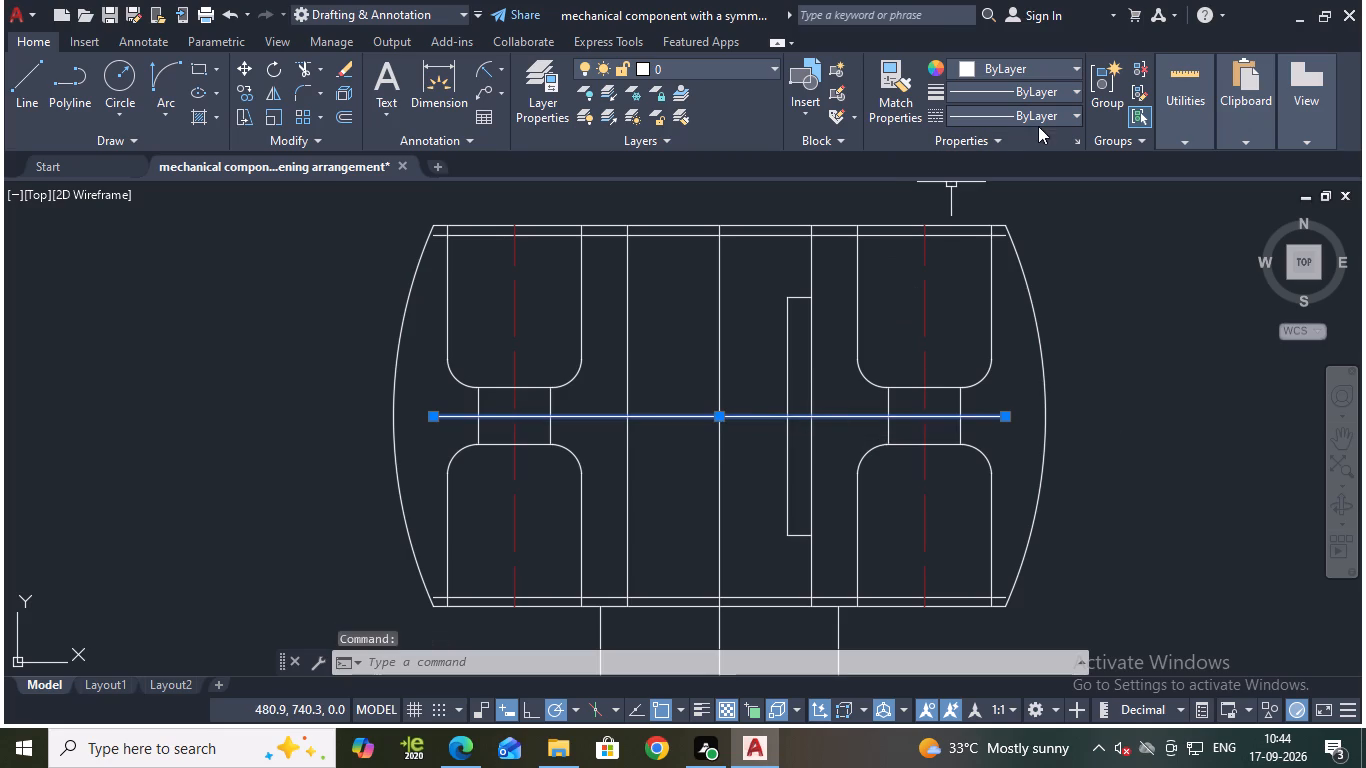
click(1038, 119)
click(1035, 192)
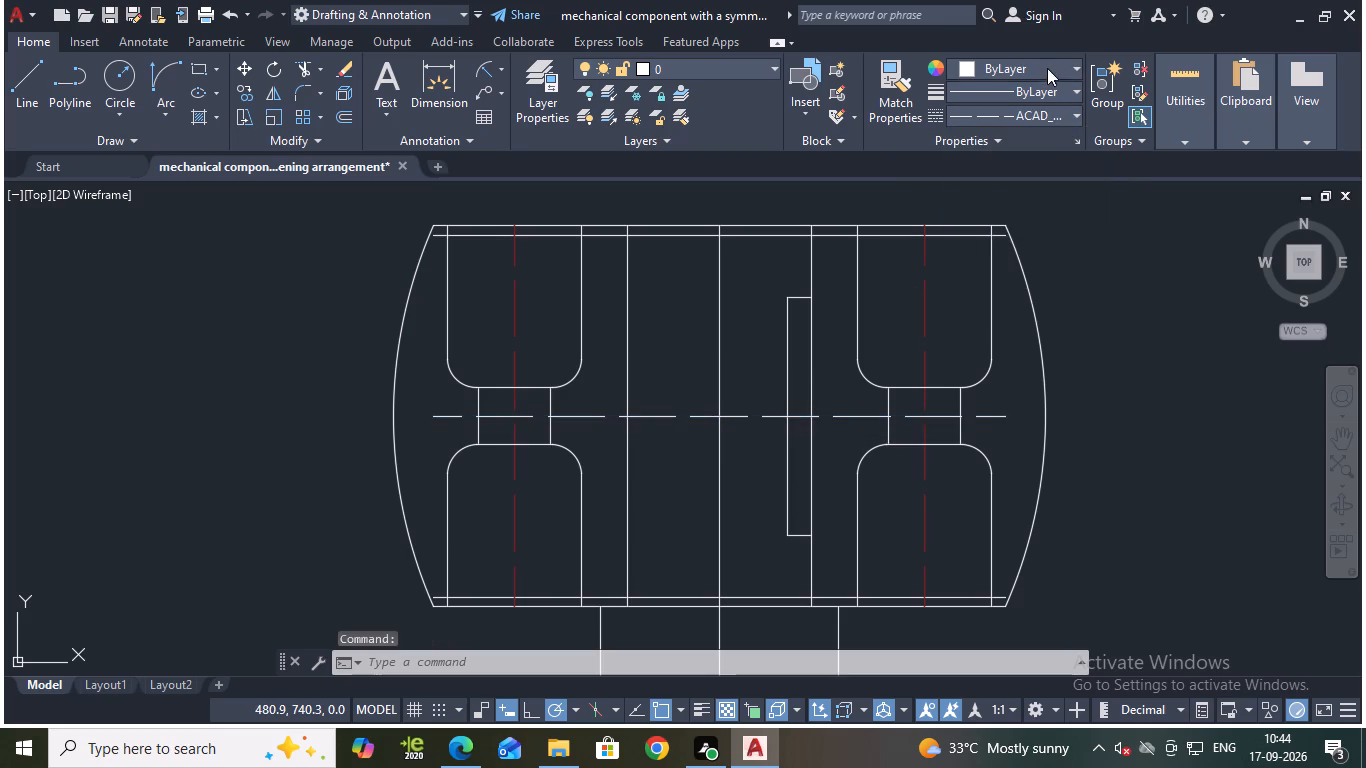
click(1047, 68)
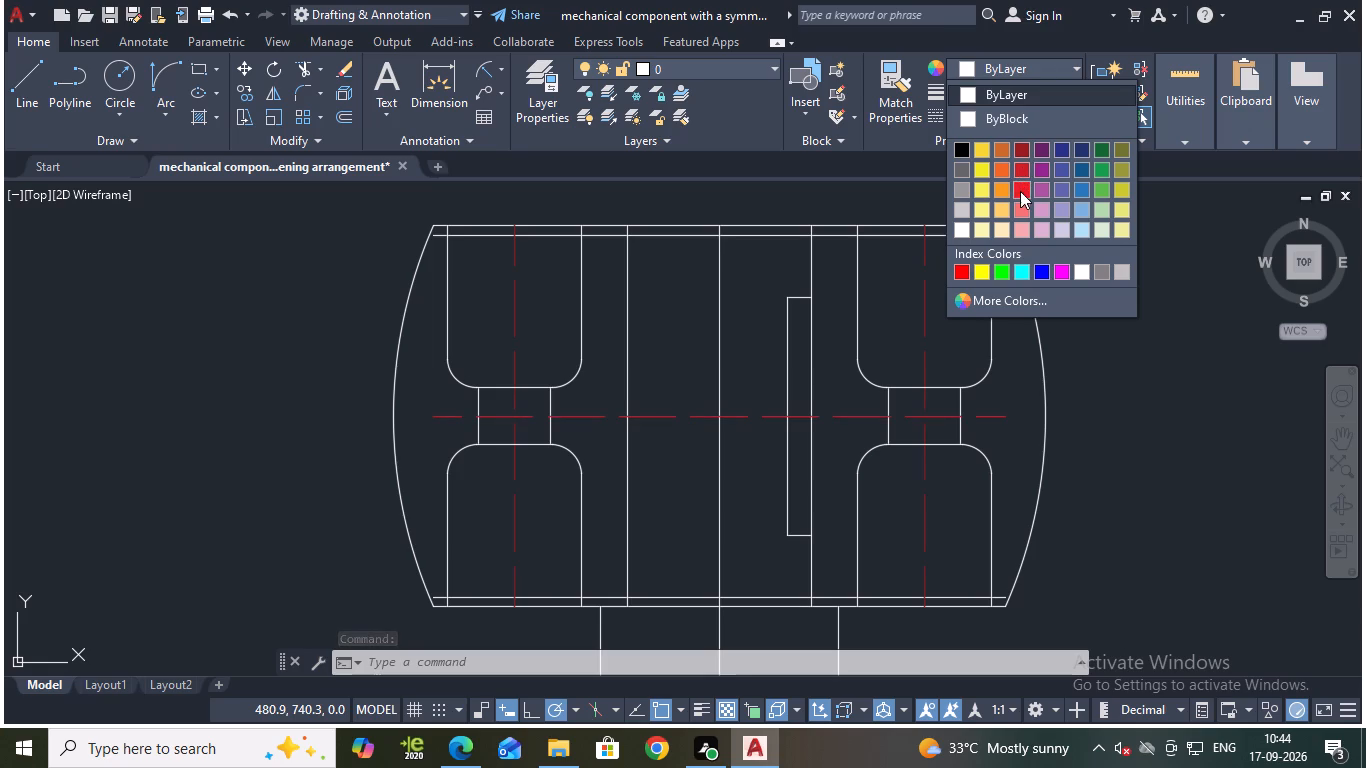
click(1021, 174)
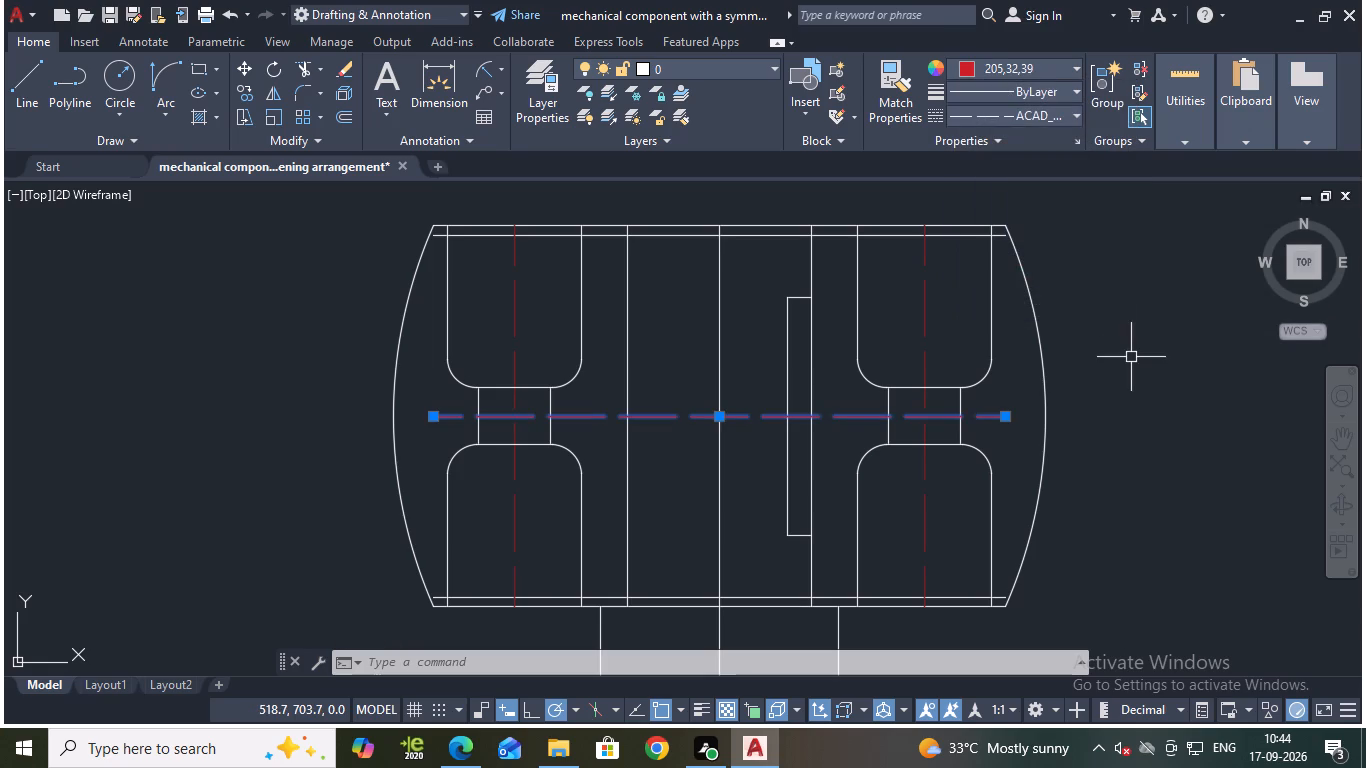
key(Escape)
Save the drawing with the restyled centre line.
middle_drag(1134, 428, 1168, 376)
scroll(1153, 403, down, 1)
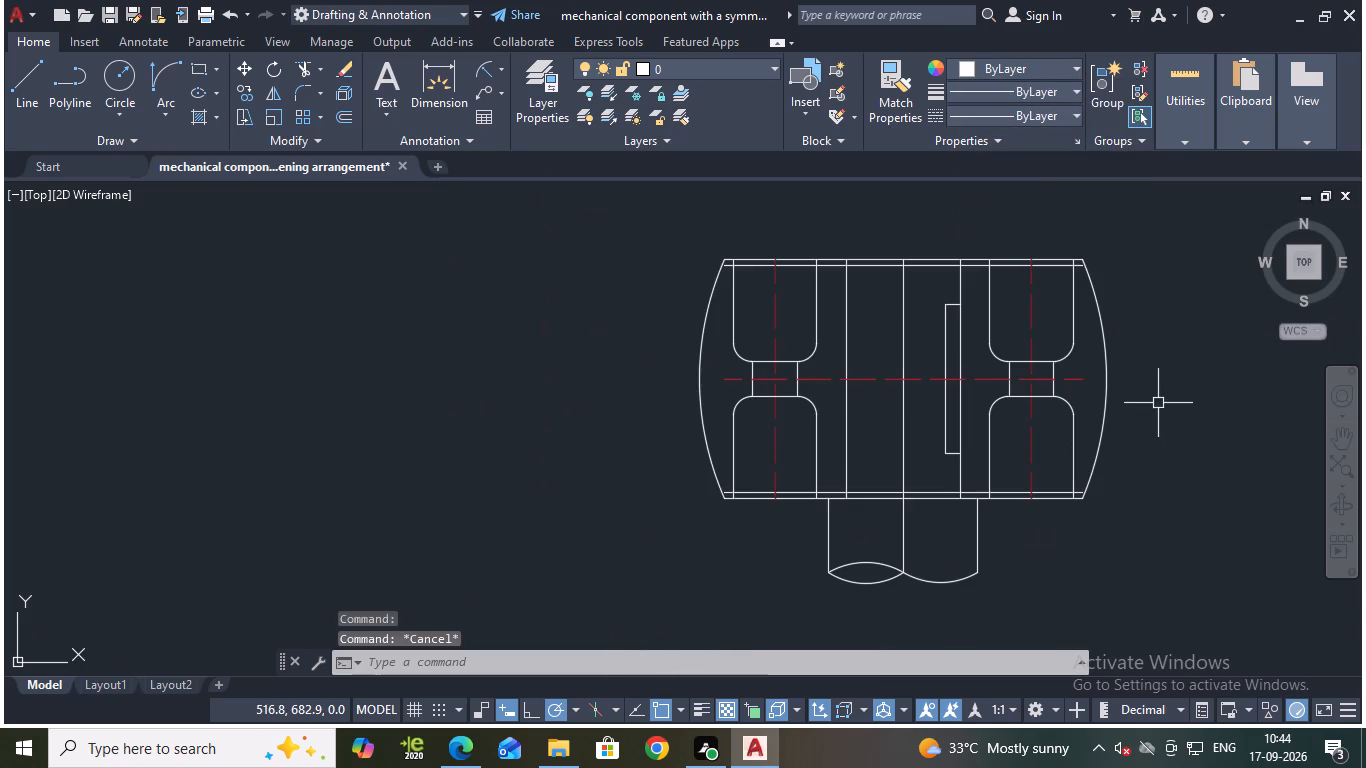
middle_drag(1159, 402, 1144, 402)
key(ctrl+s)
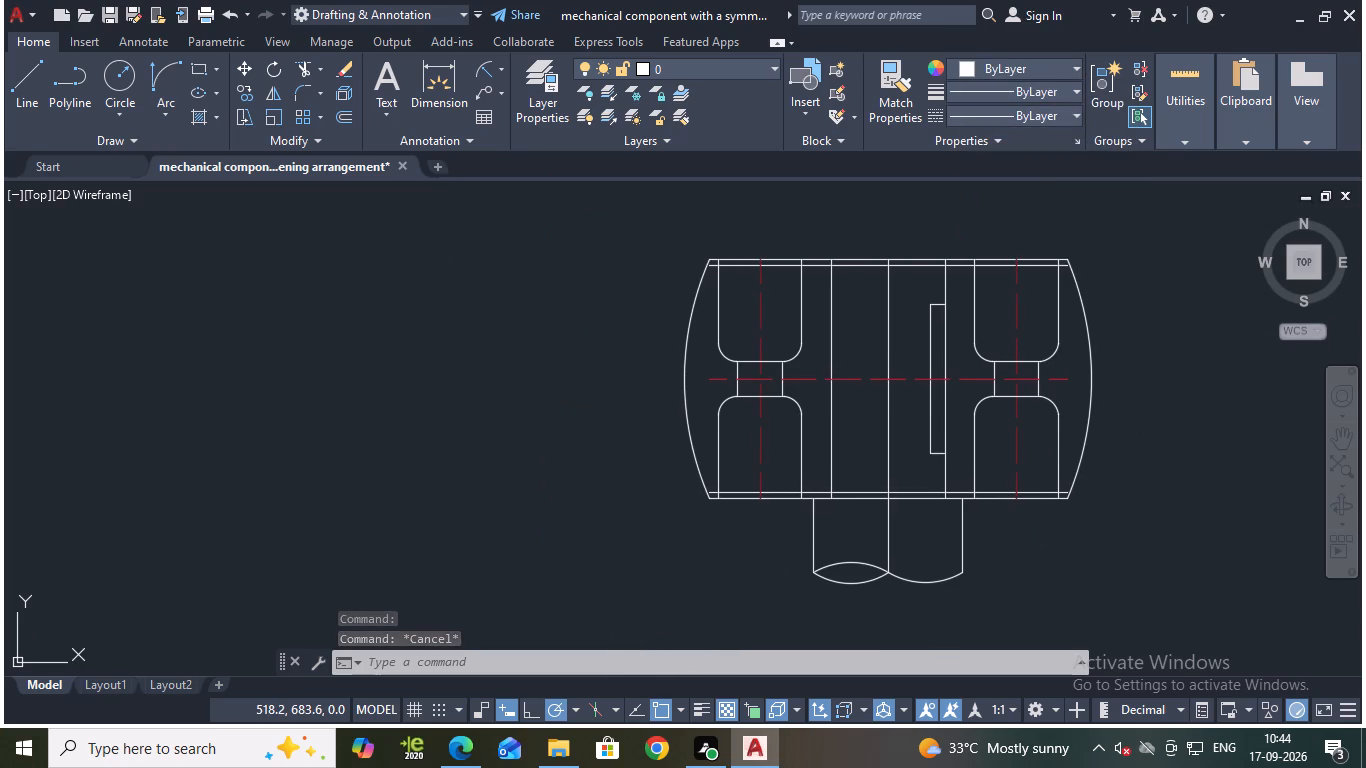
Trim the upper and lower 2 mm offset lines between the central rectangle's sides and the neighbouring slots on both sides.
scroll(1097, 297, up, 1)
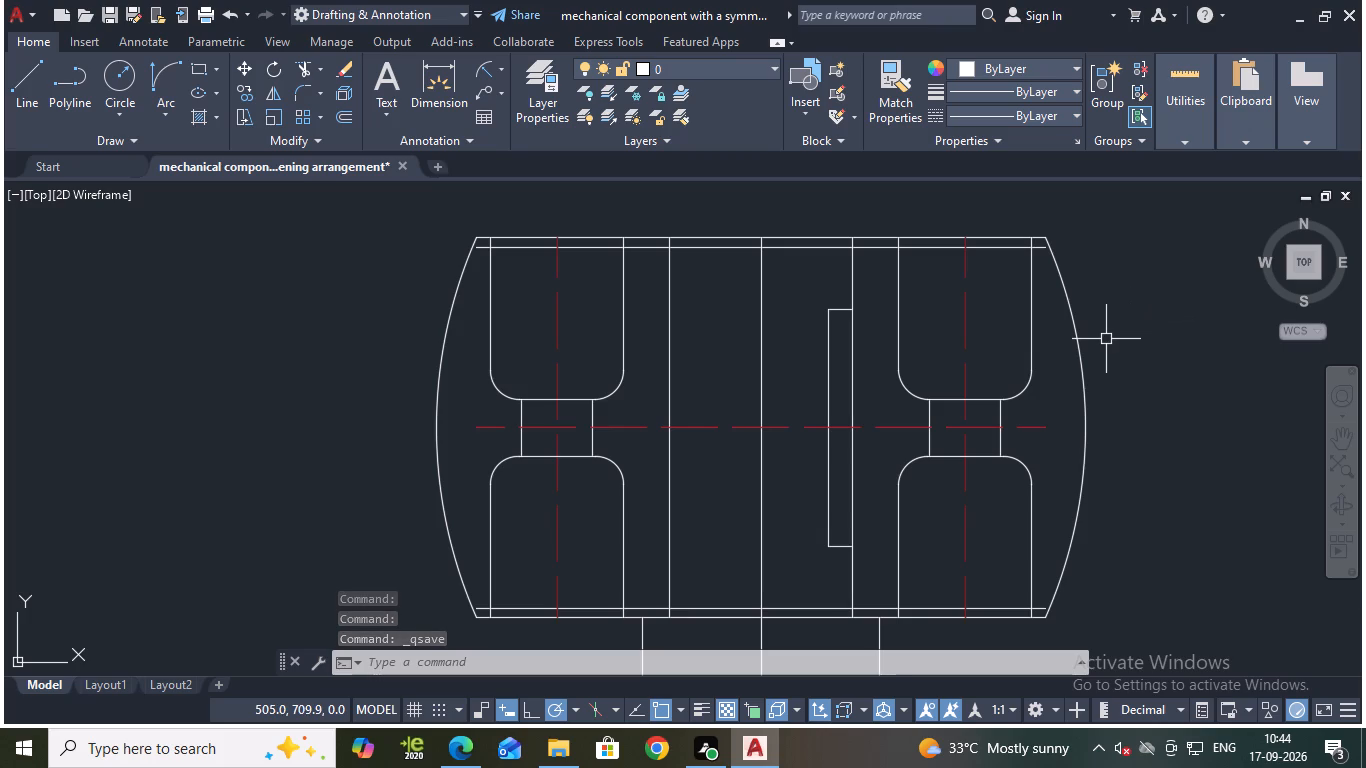
text(tr)
key(Return)
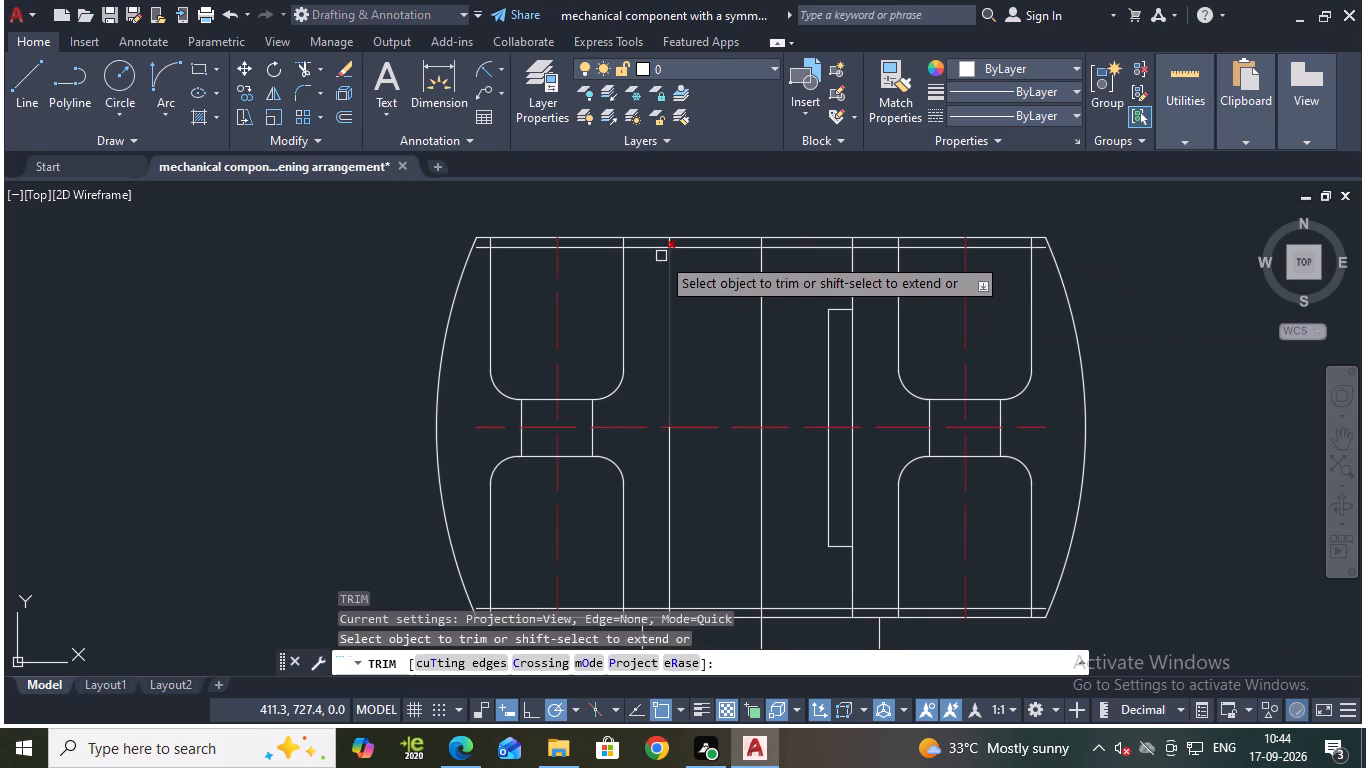
click(656, 252)
click(867, 247)
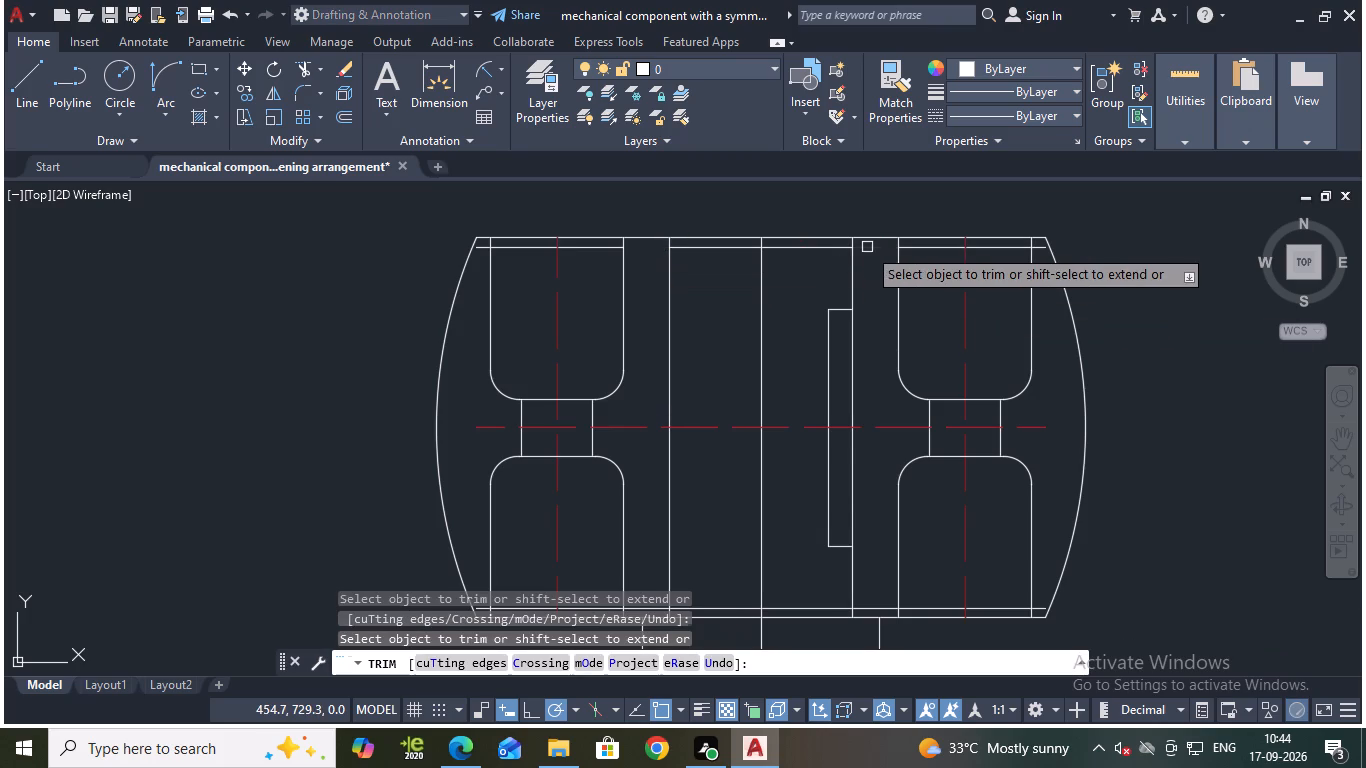
middle_drag(863, 509, 863, 456)
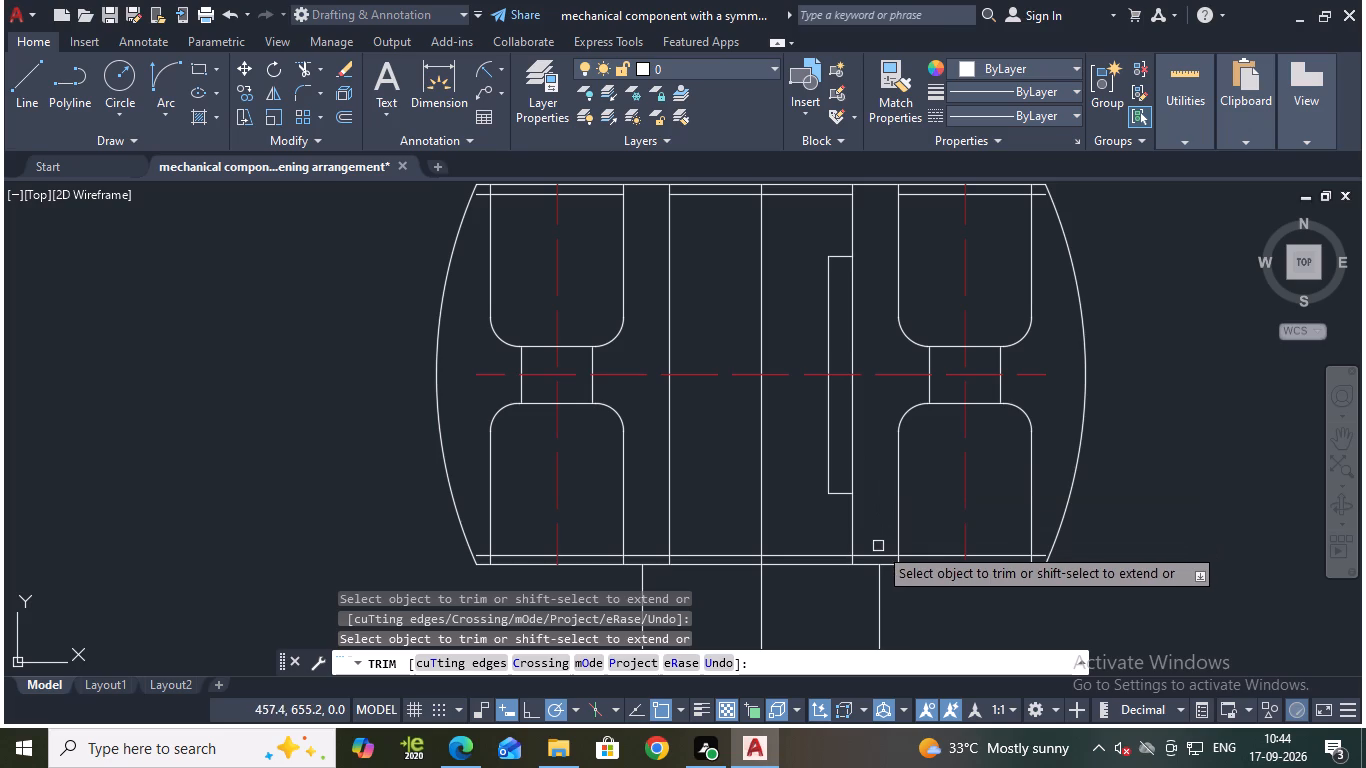
click(869, 553)
click(657, 552)
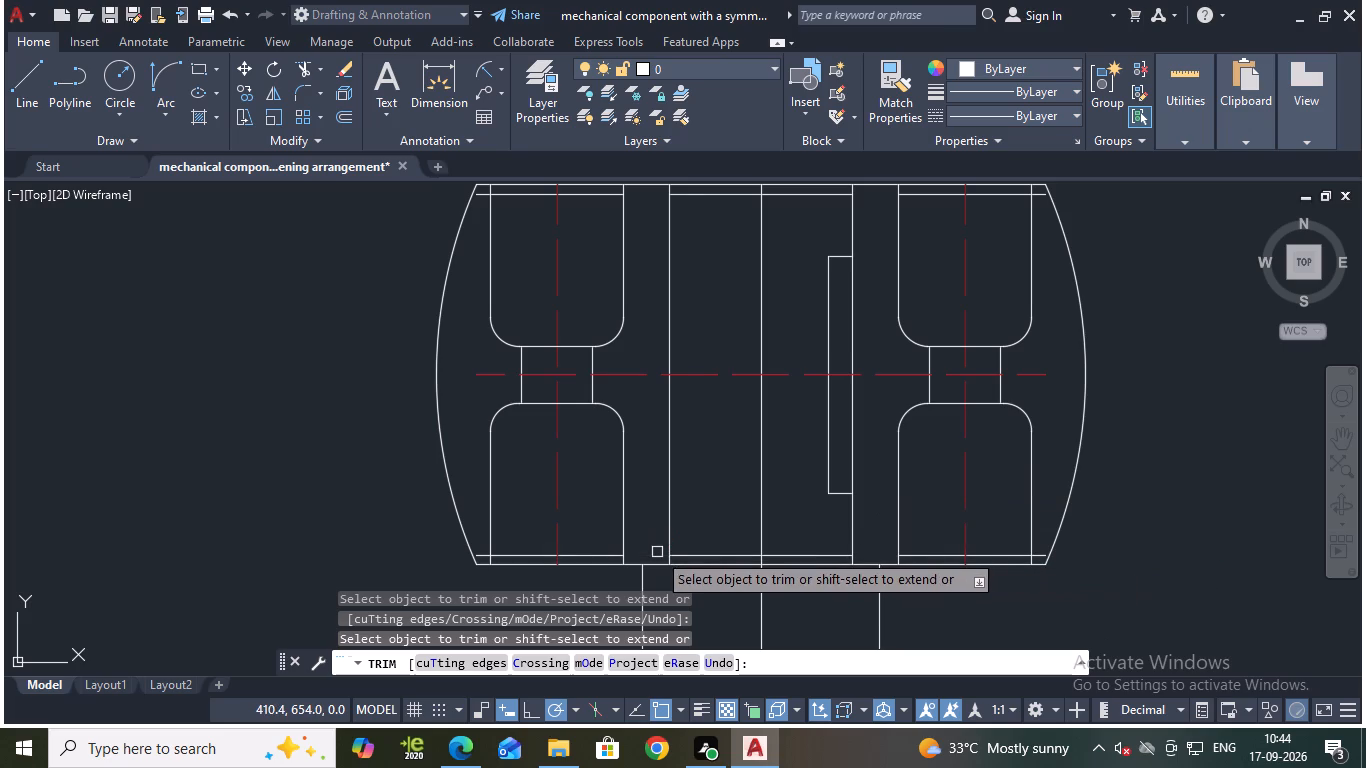
key(Escape)
Erase the four leftover 2 mm offset line segments crossing the upper and lower slots on both sides.
click(597, 553)
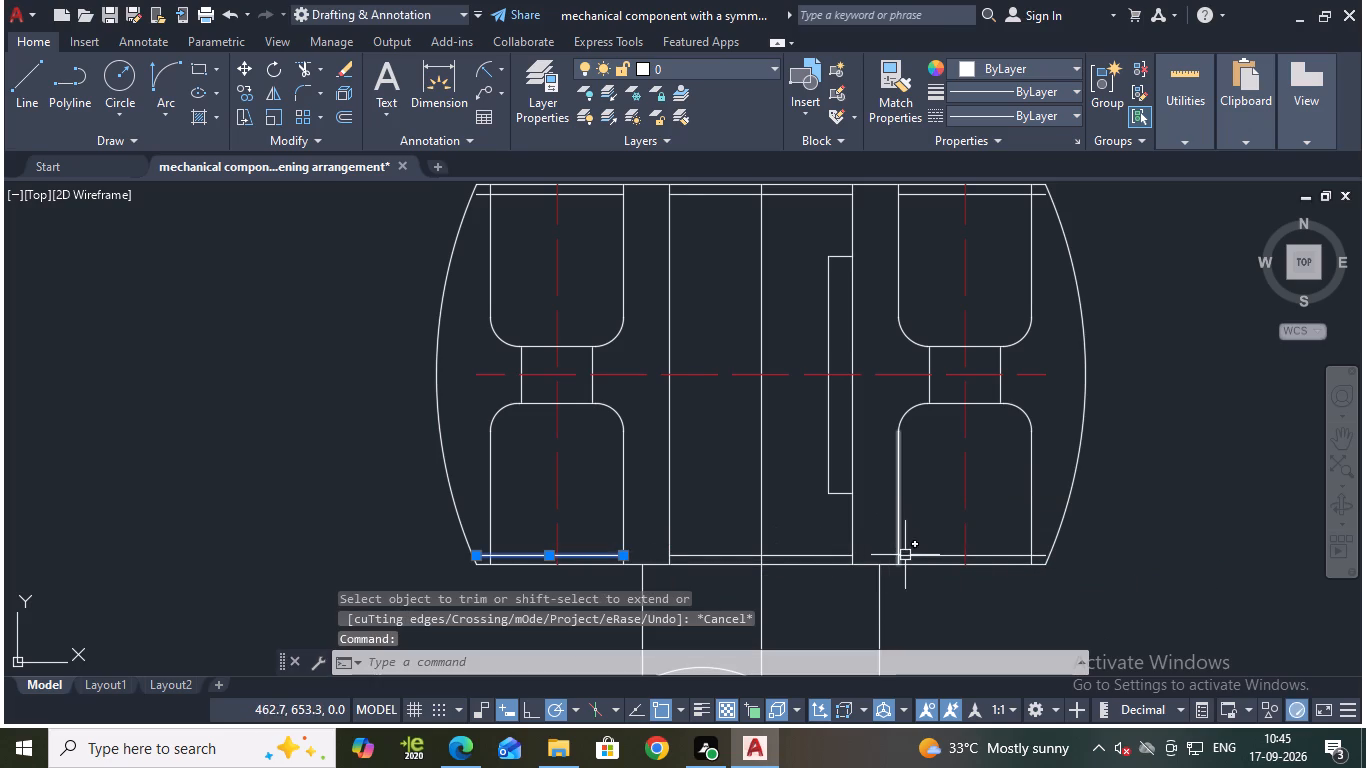
click(917, 557)
click(605, 195)
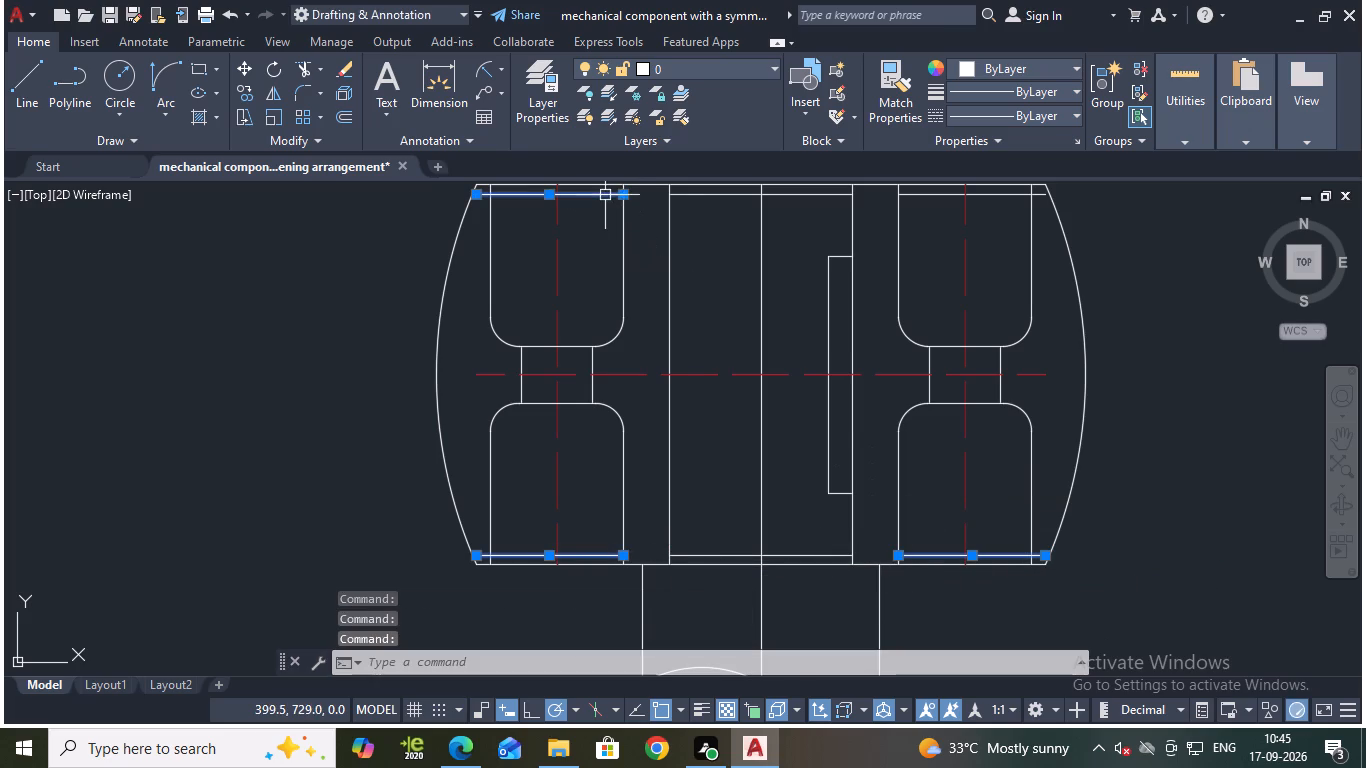
middle_drag(1058, 342, 1031, 443)
scroll(913, 301, up, 2)
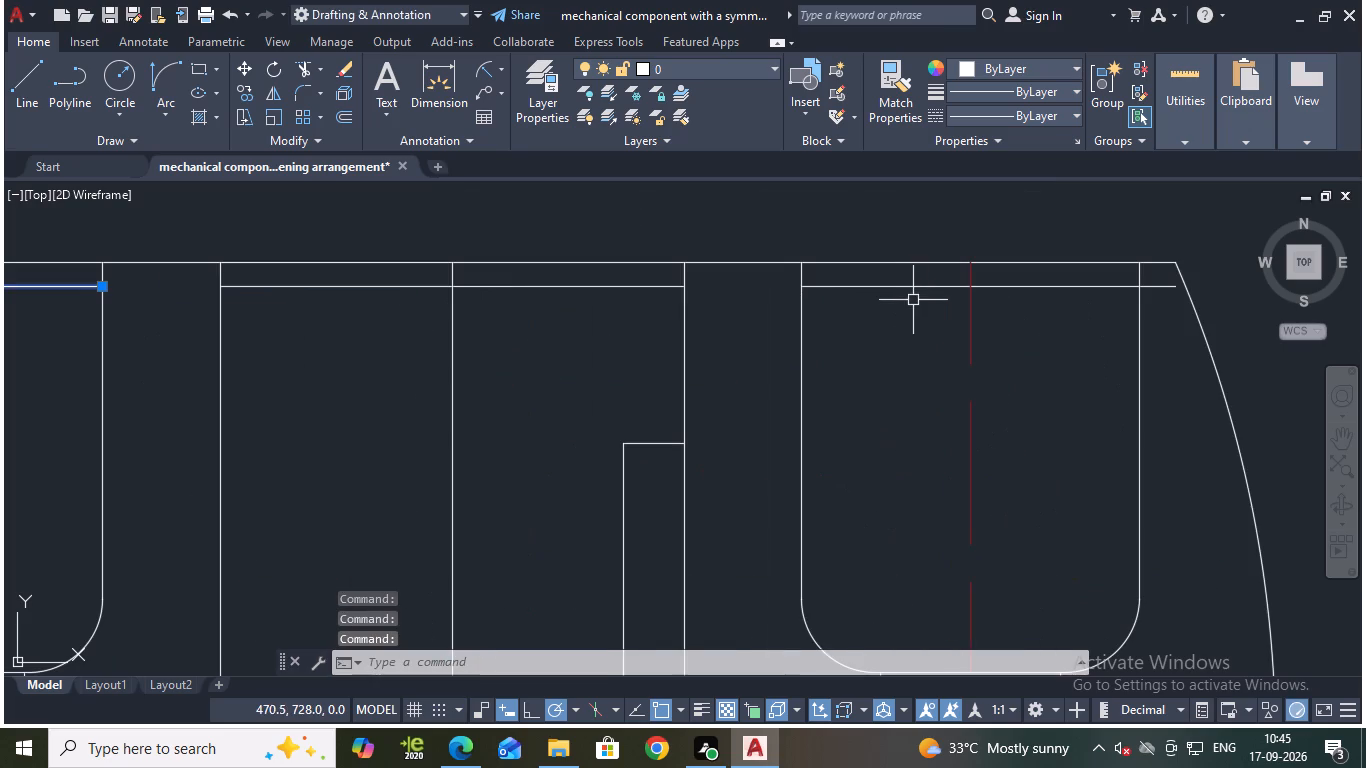
click(892, 289)
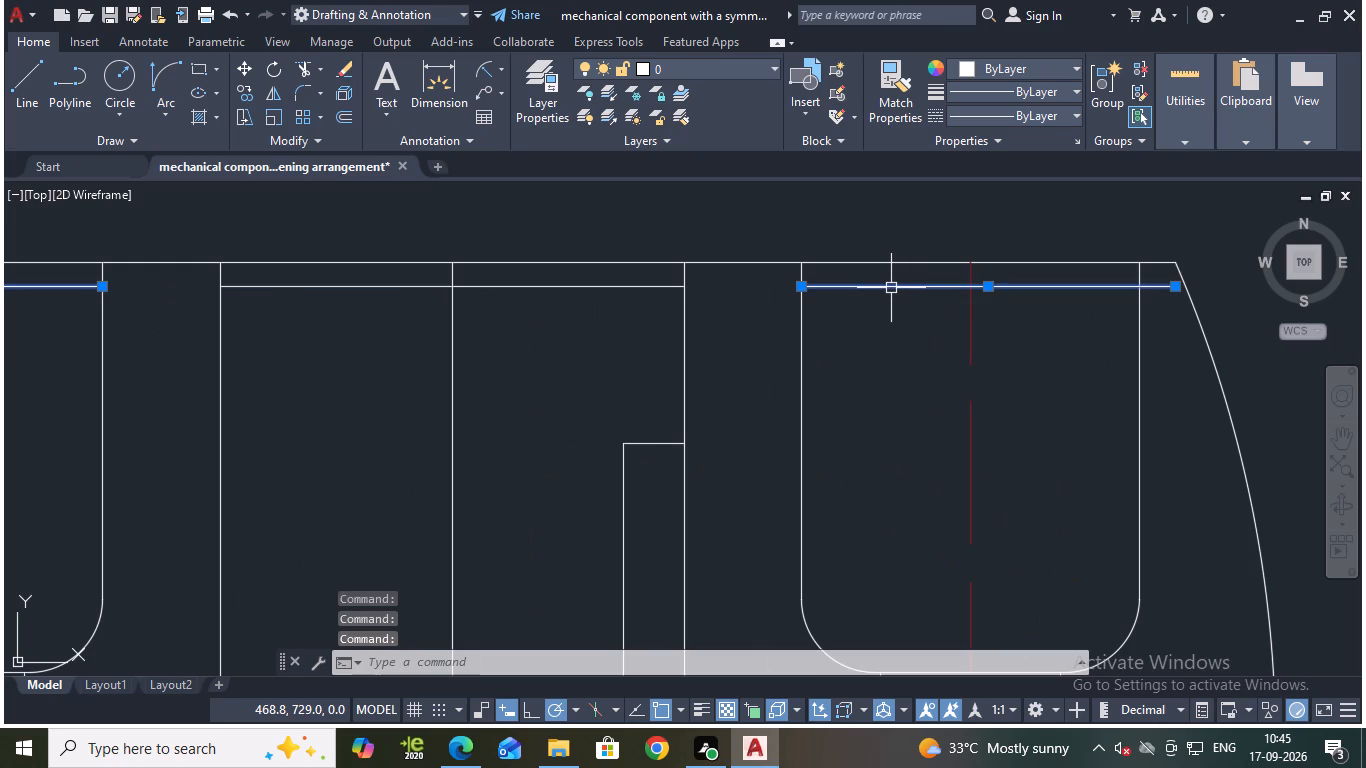
key(e)
key(Return)
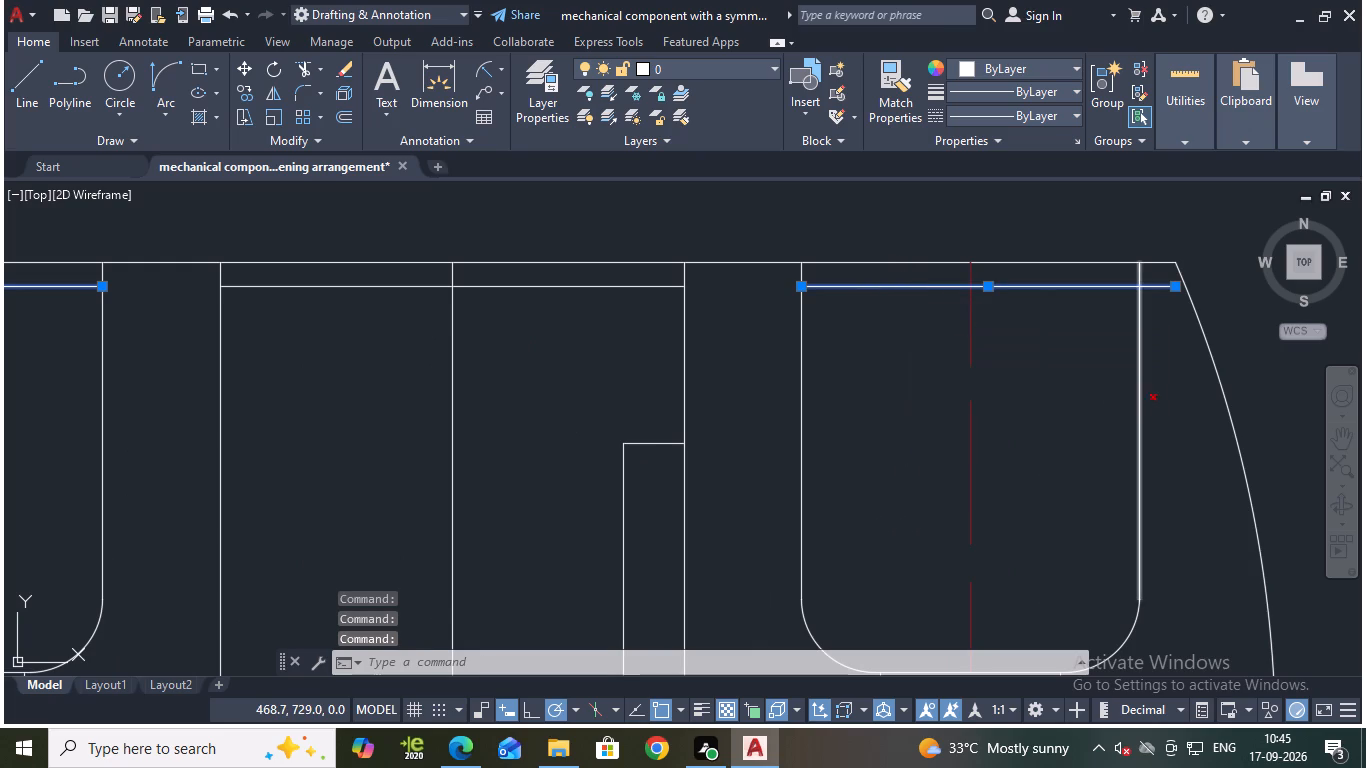
Examine the central rectangle's lower edge, the lower extension and the cleaned-up slot ends.
scroll(1086, 393, down, 2)
middle_drag(1070, 391, 1070, 283)
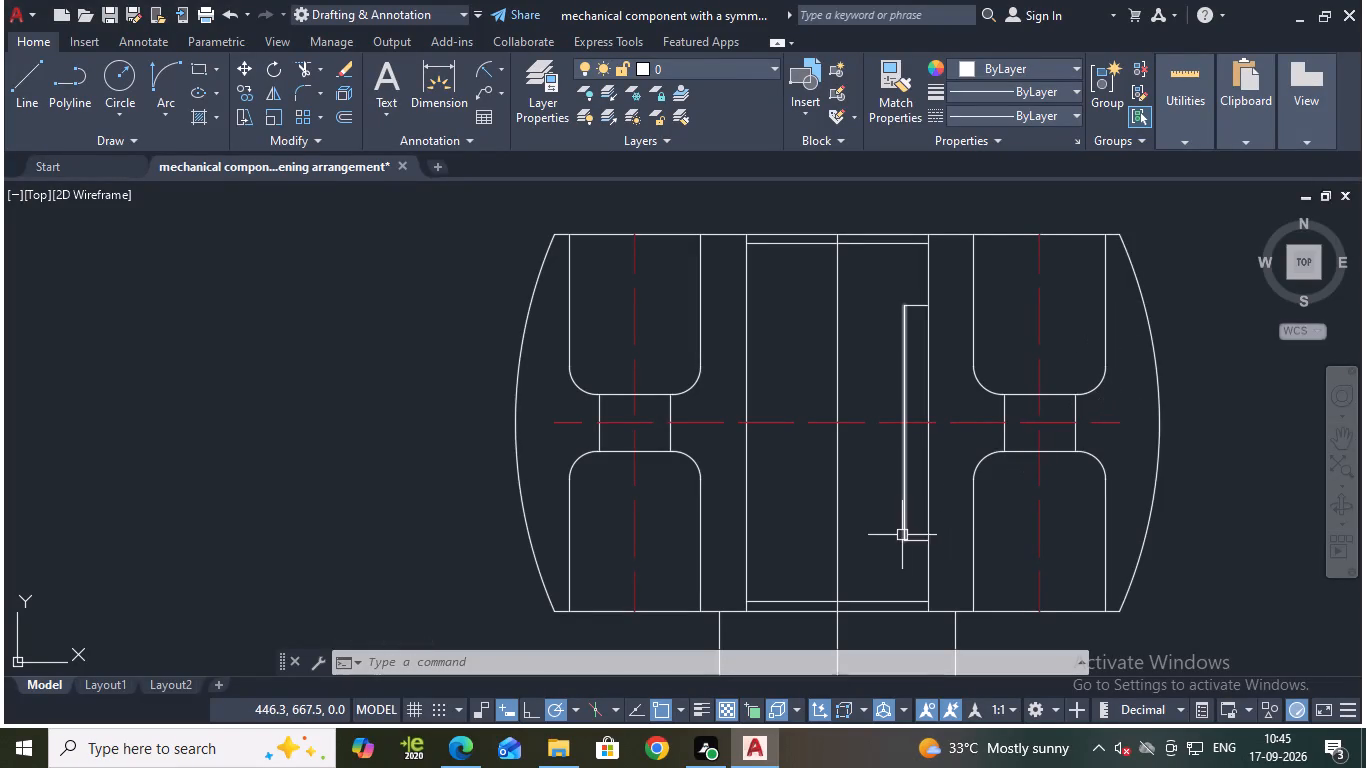
middle_drag(878, 538, 901, 414)
scroll(764, 466, up, 2)
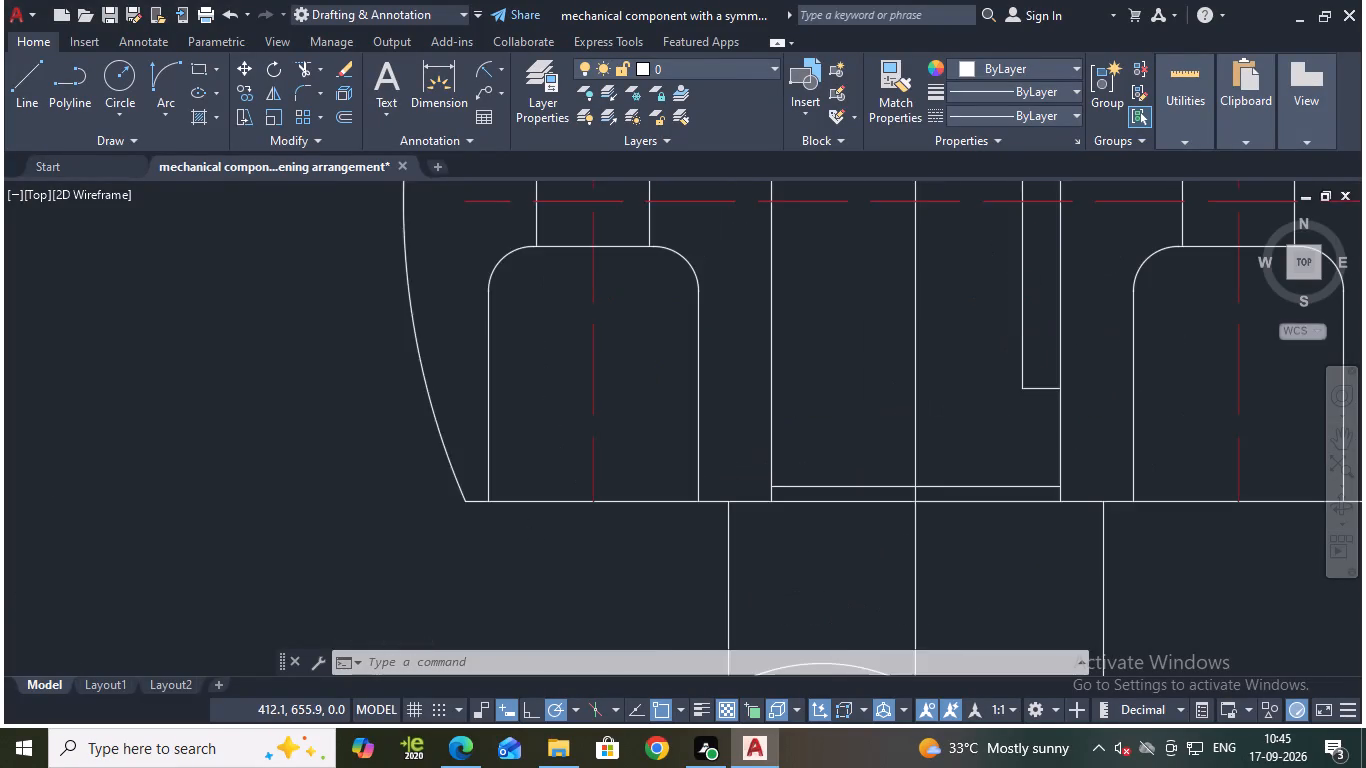
middle_drag(839, 458, 829, 417)
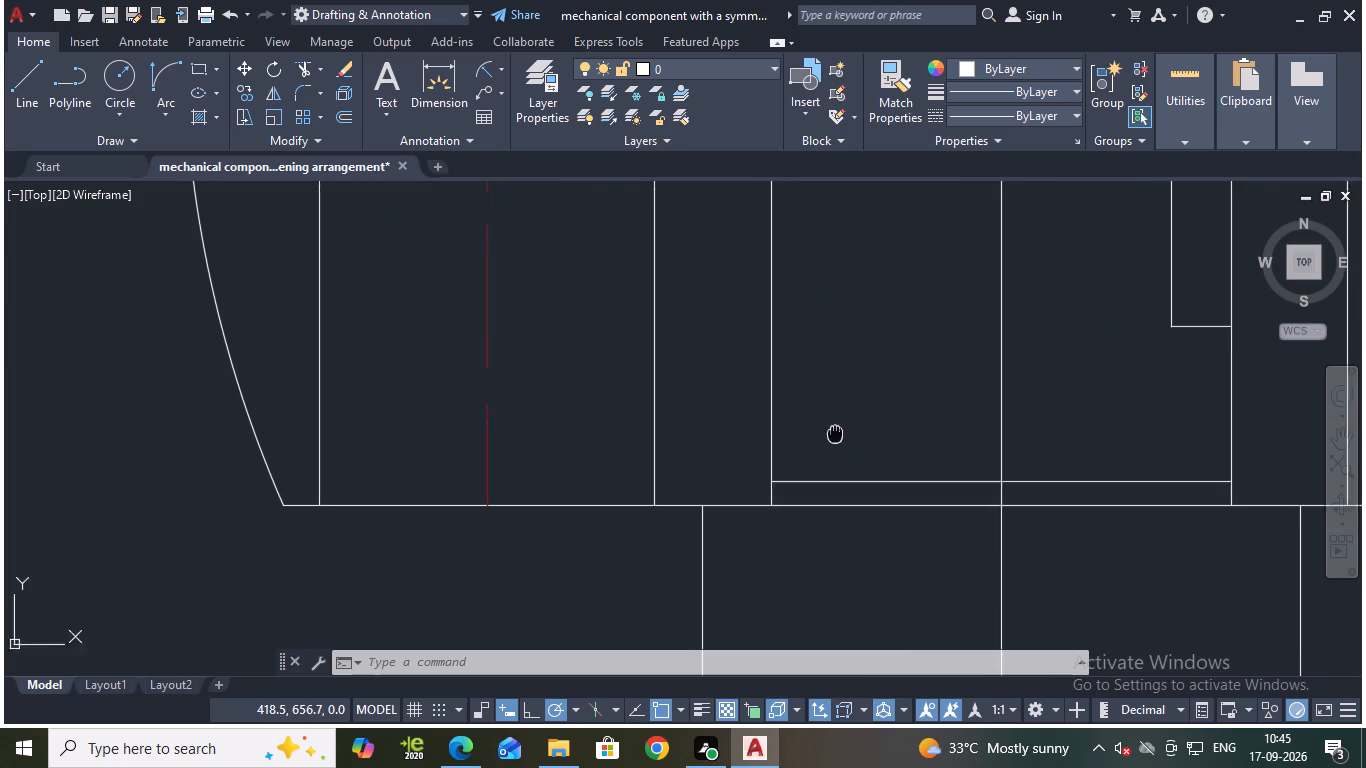
middle_drag(829, 417, 827, 405)
scroll(889, 367, down, 1)
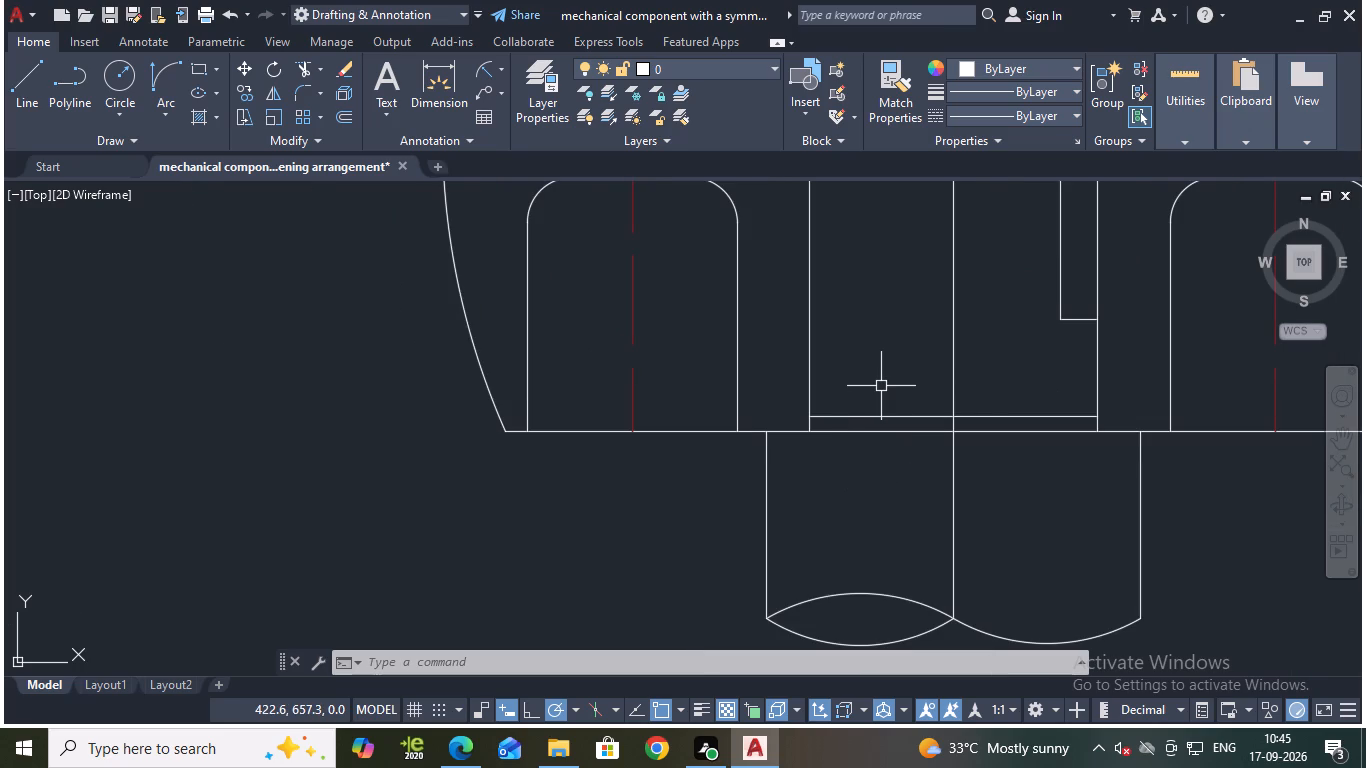
scroll(987, 377, down, 2)
middle_drag(1005, 369, 960, 395)
scroll(943, 363, up, 1)
middle_drag(875, 418, 886, 383)
scroll(863, 386, up, 3)
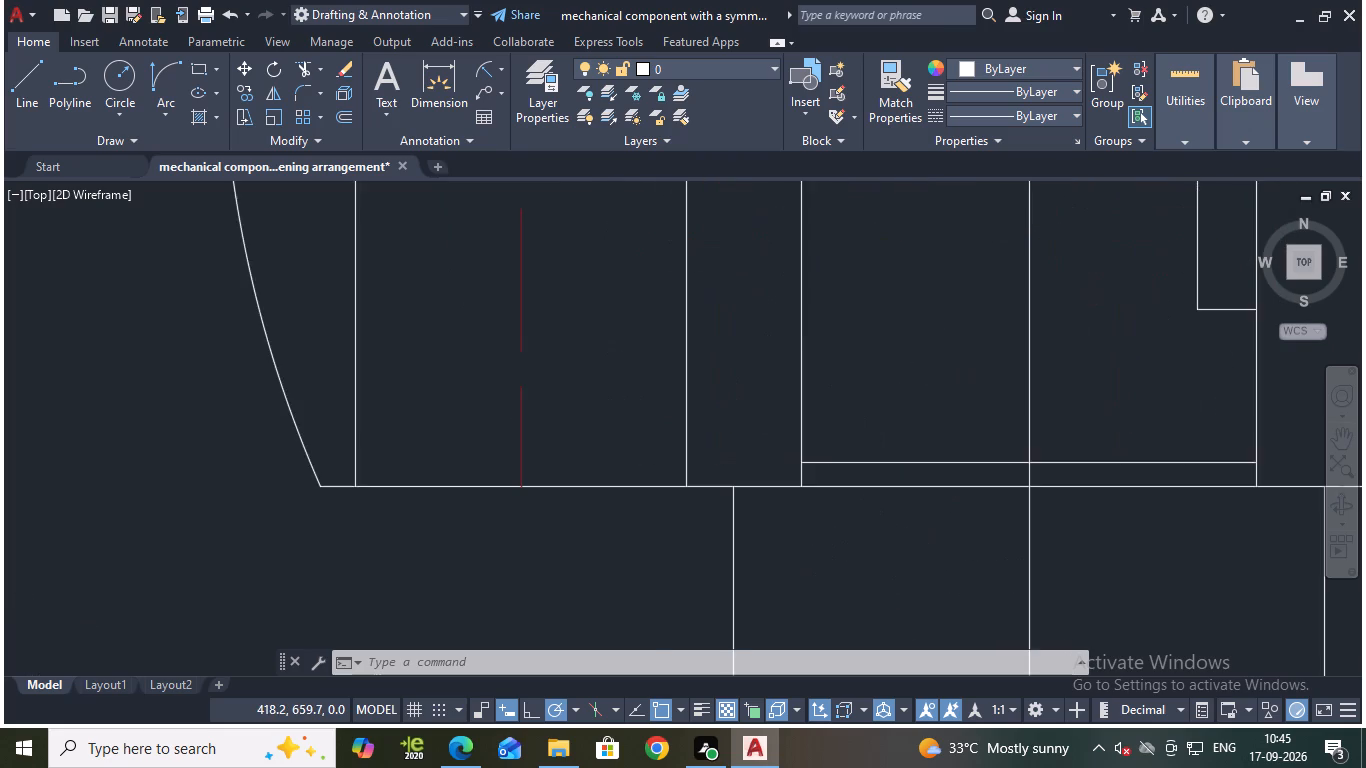
middle_drag(861, 415, 863, 316)
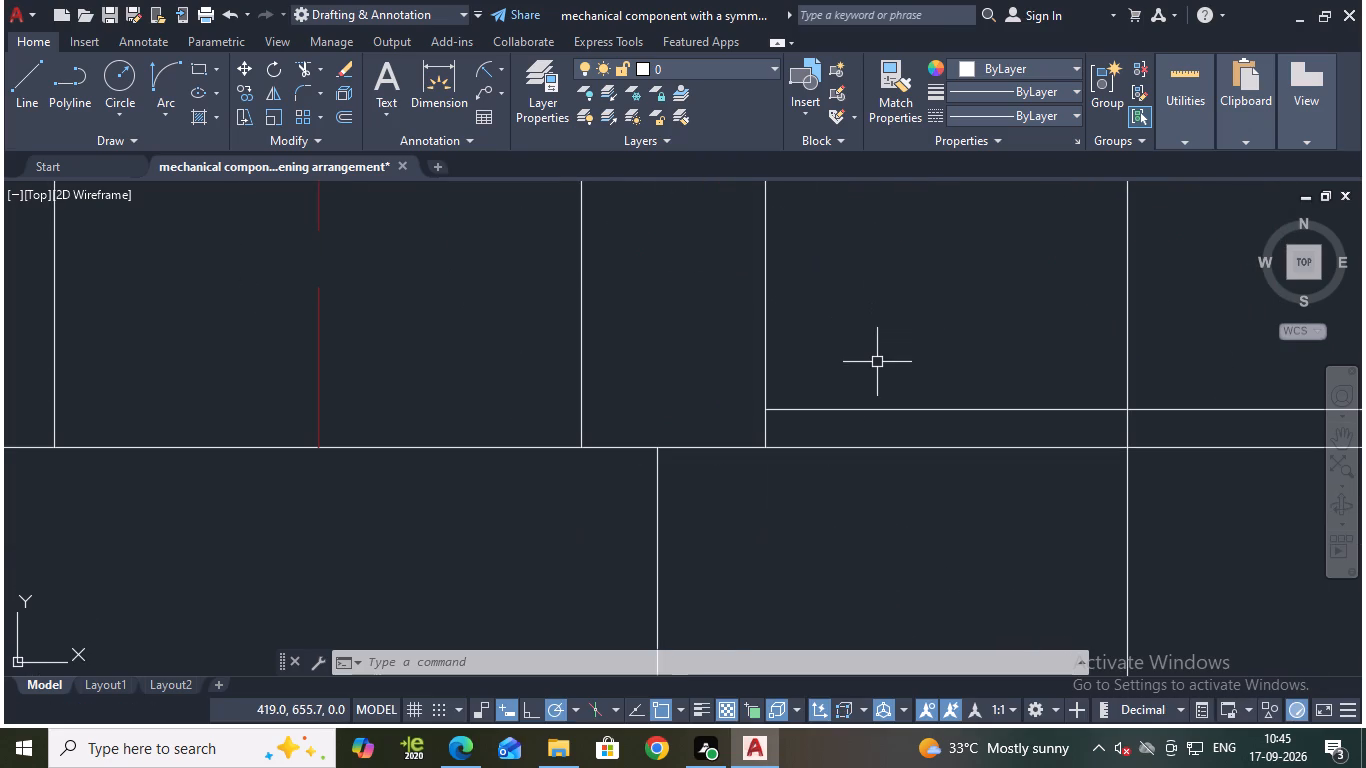
scroll(886, 377, down, 3)
middle_drag(970, 343, 812, 477)
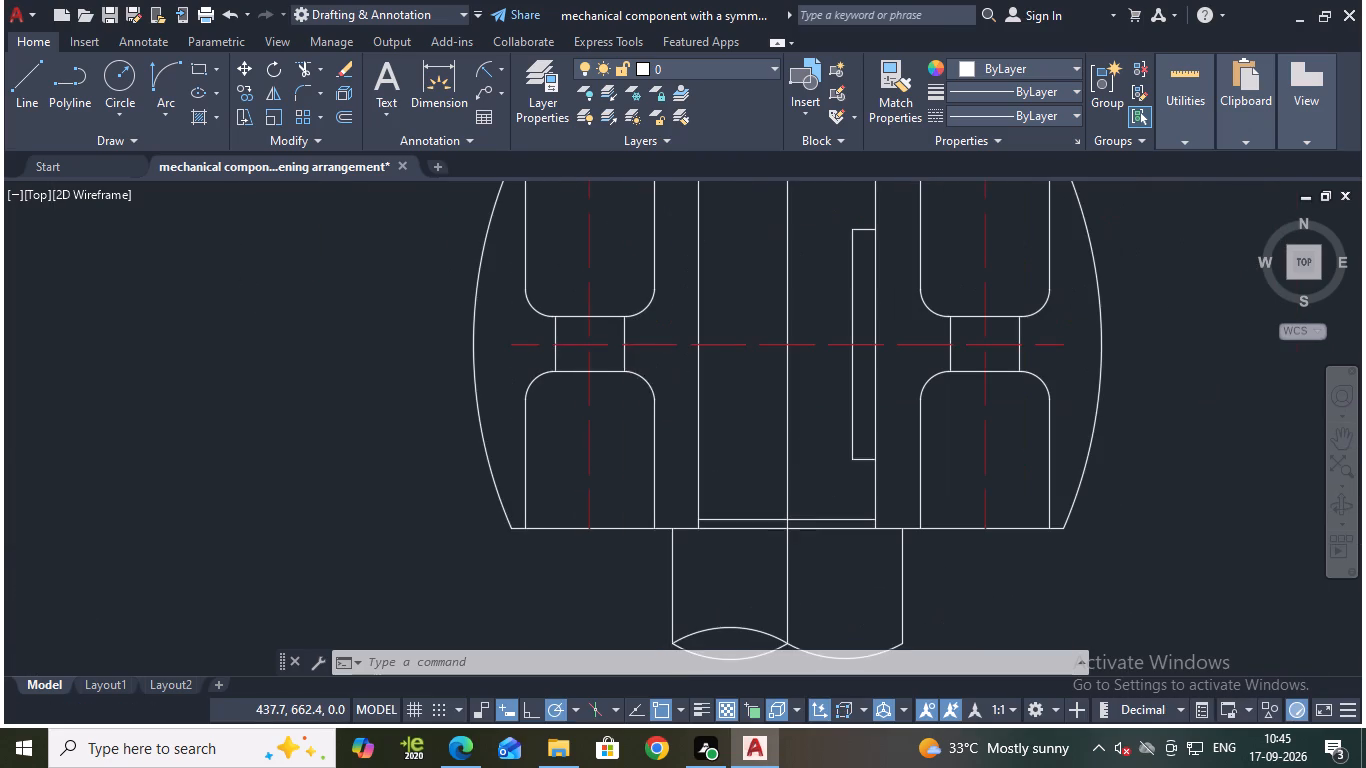
middle_drag(1150, 303, 1118, 368)
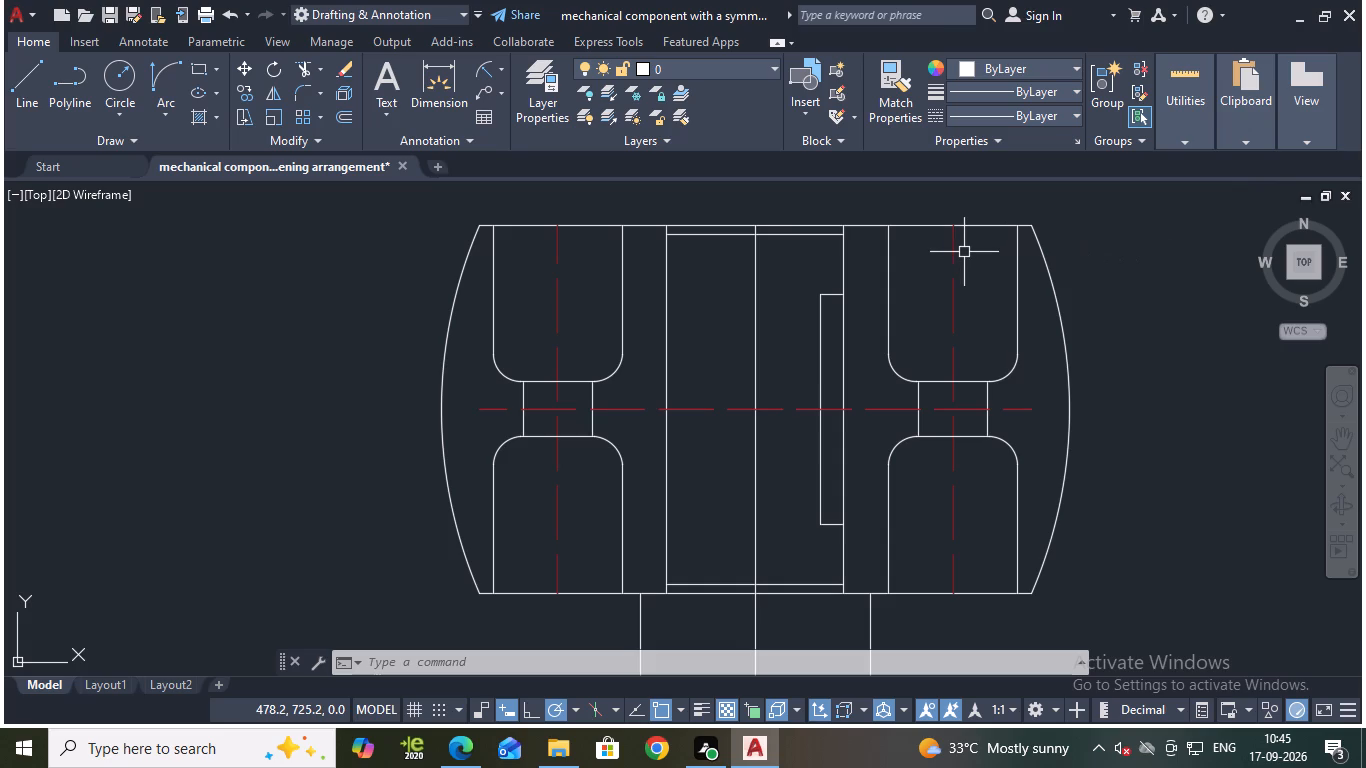
Offset the short upper inner line of the central rectangle 48 mm downward.
key(Escape)
key(o)
key(Return)
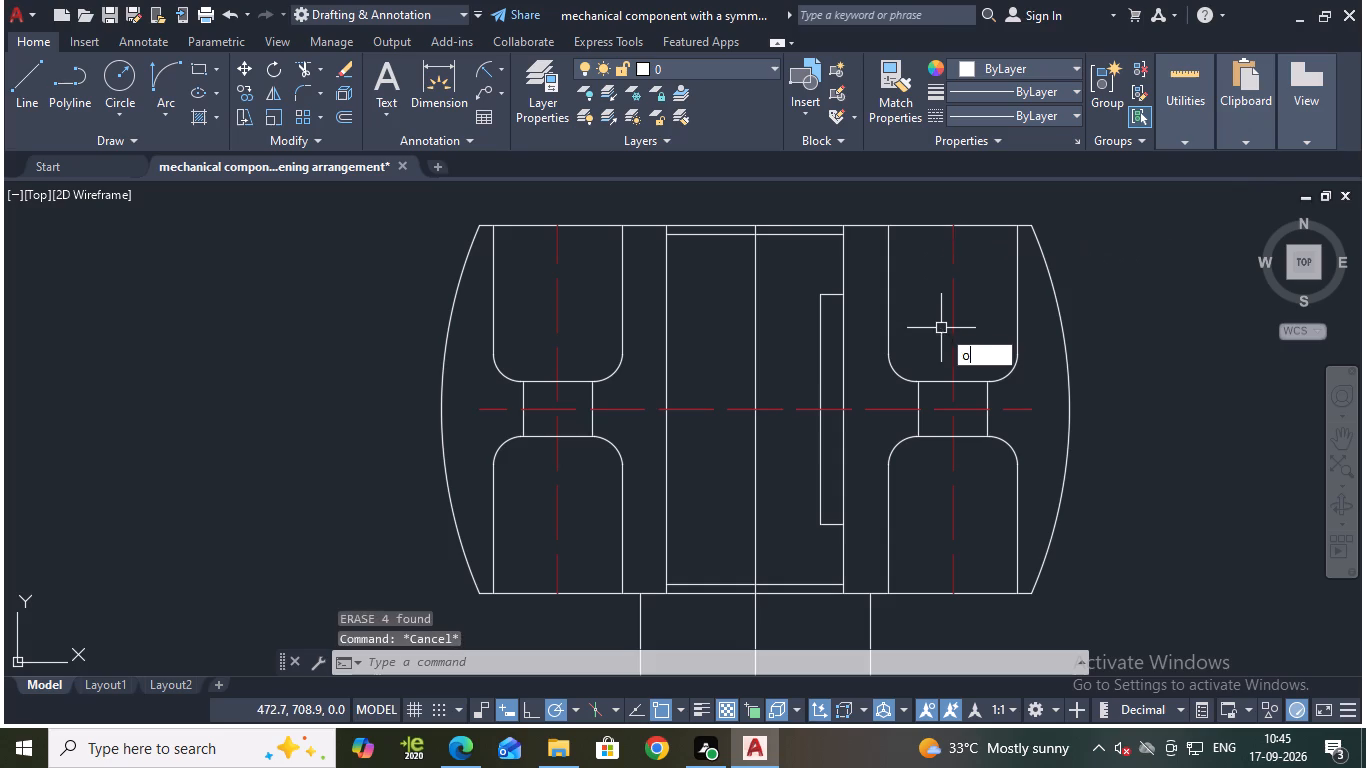
key(Return)
click(791, 239)
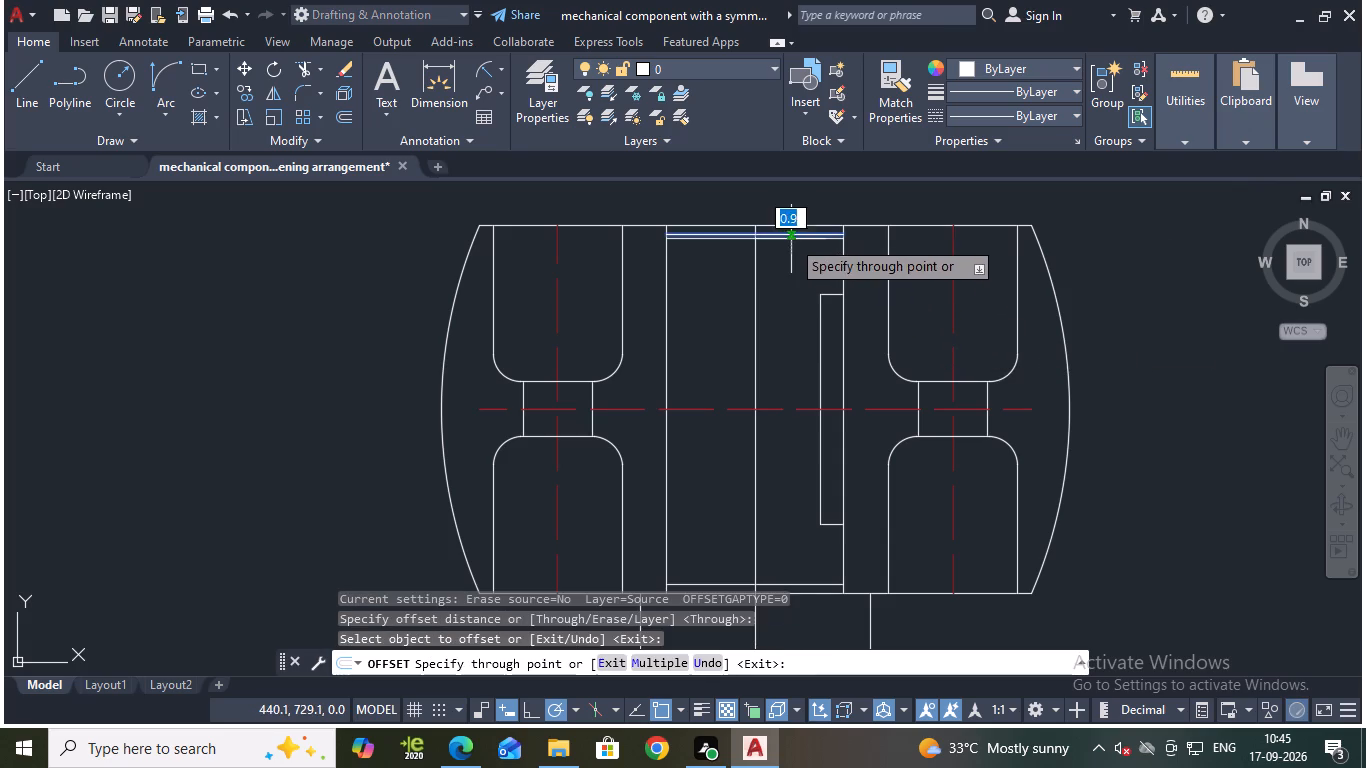
text(48)
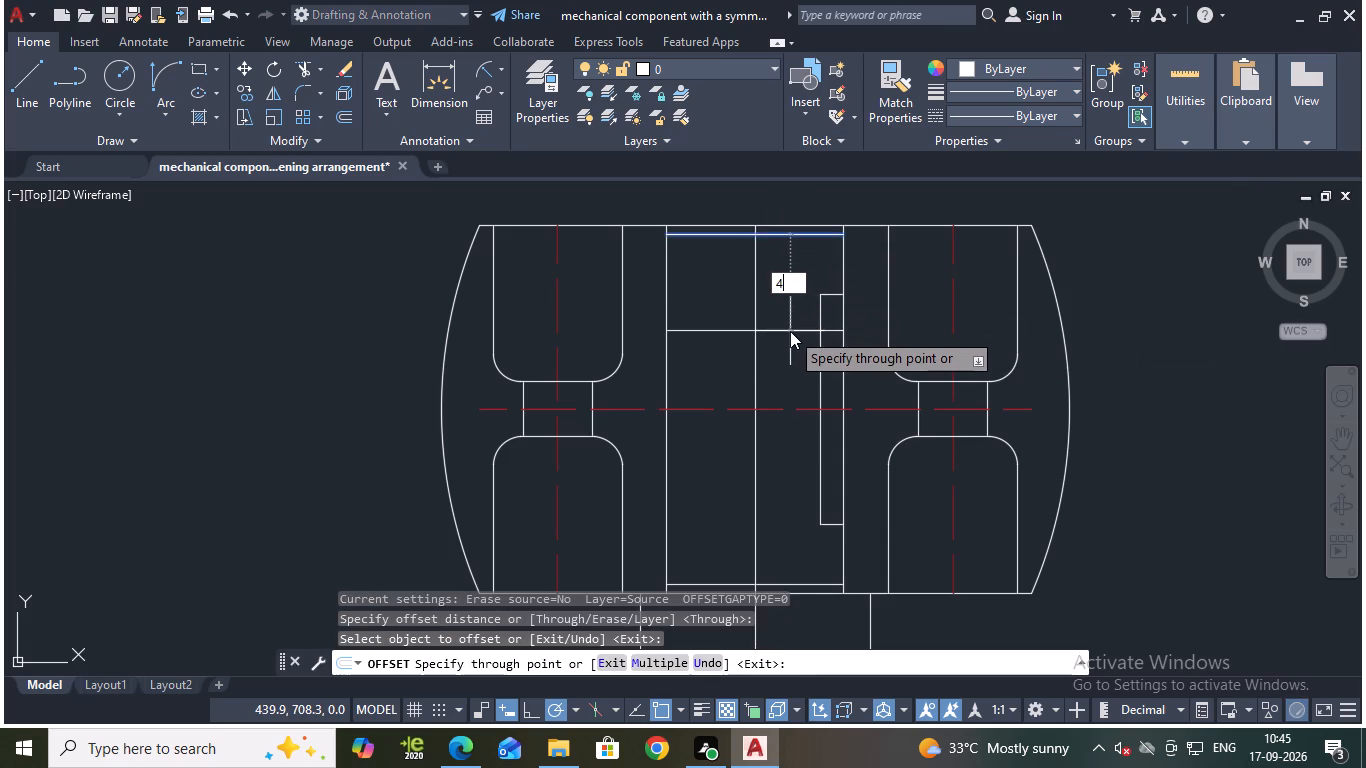
key(Return)
key(Escape)
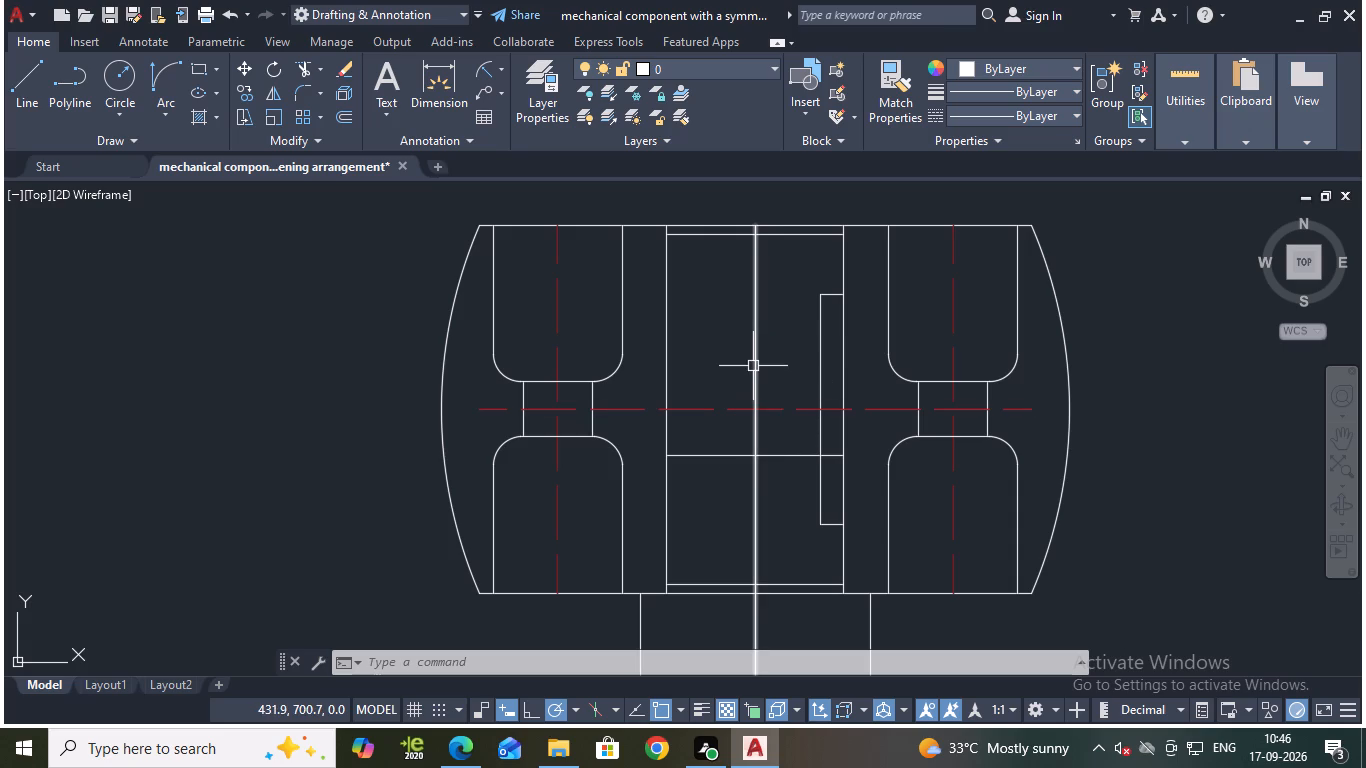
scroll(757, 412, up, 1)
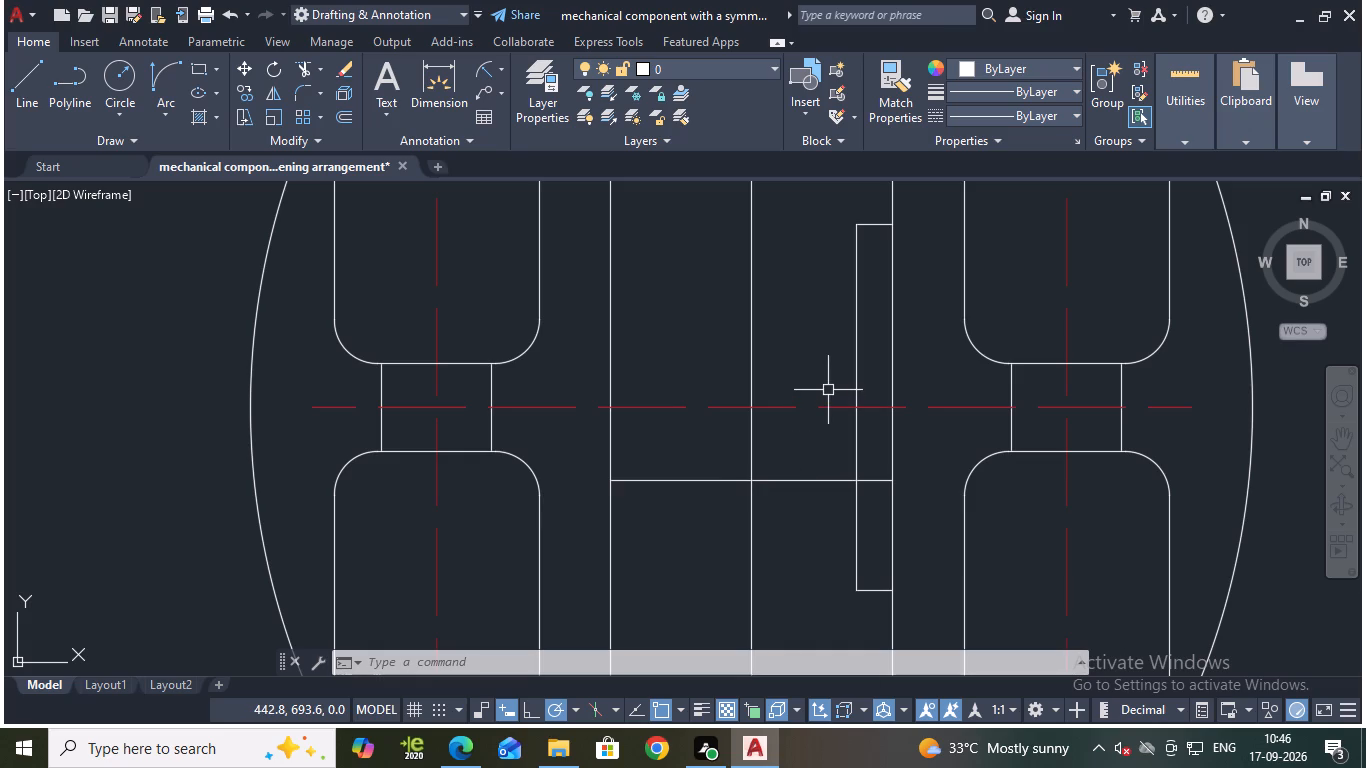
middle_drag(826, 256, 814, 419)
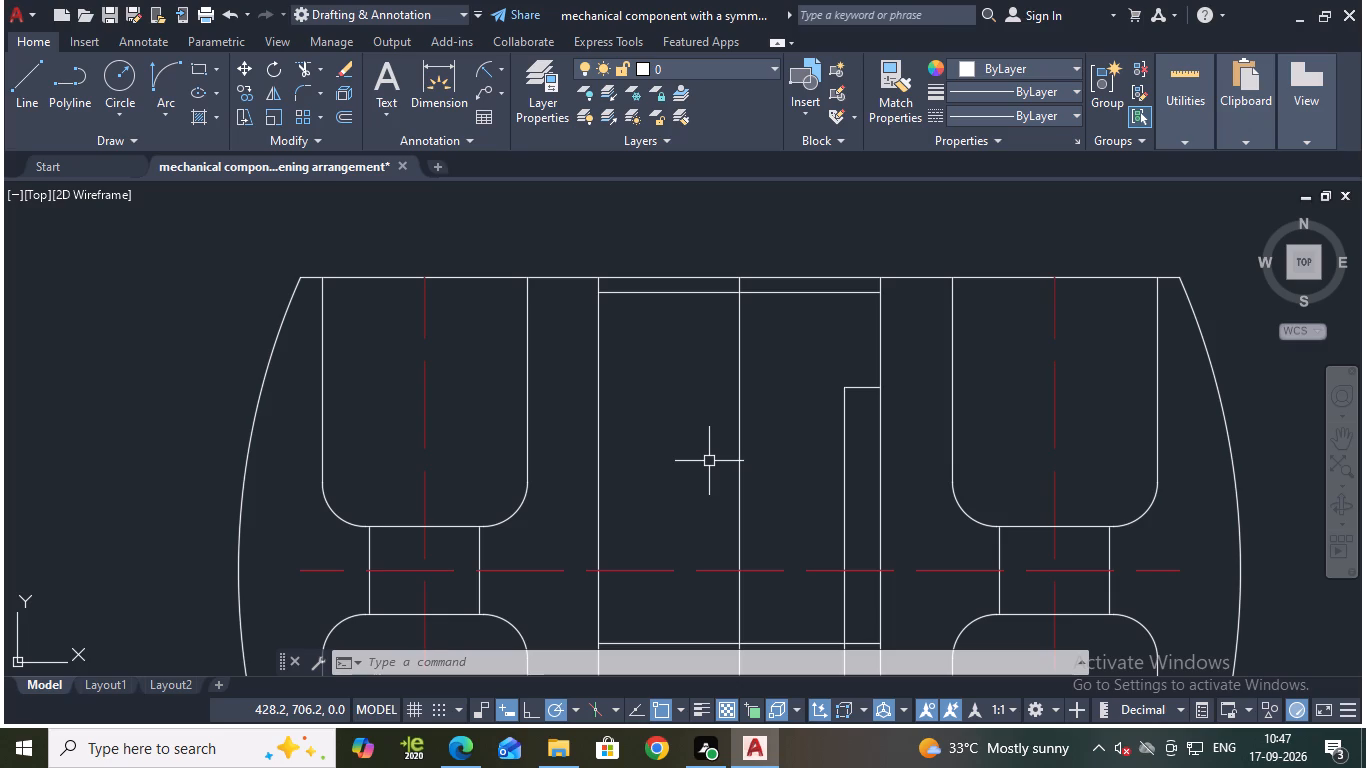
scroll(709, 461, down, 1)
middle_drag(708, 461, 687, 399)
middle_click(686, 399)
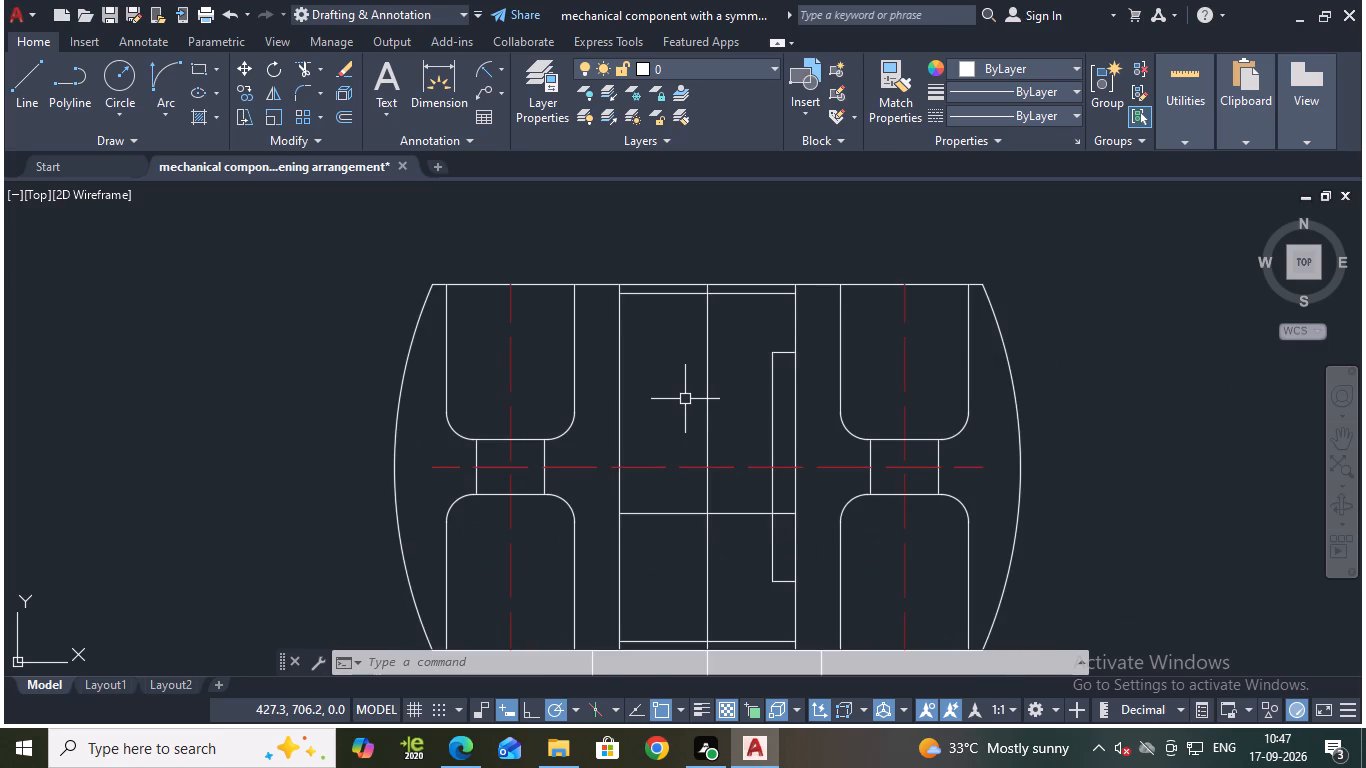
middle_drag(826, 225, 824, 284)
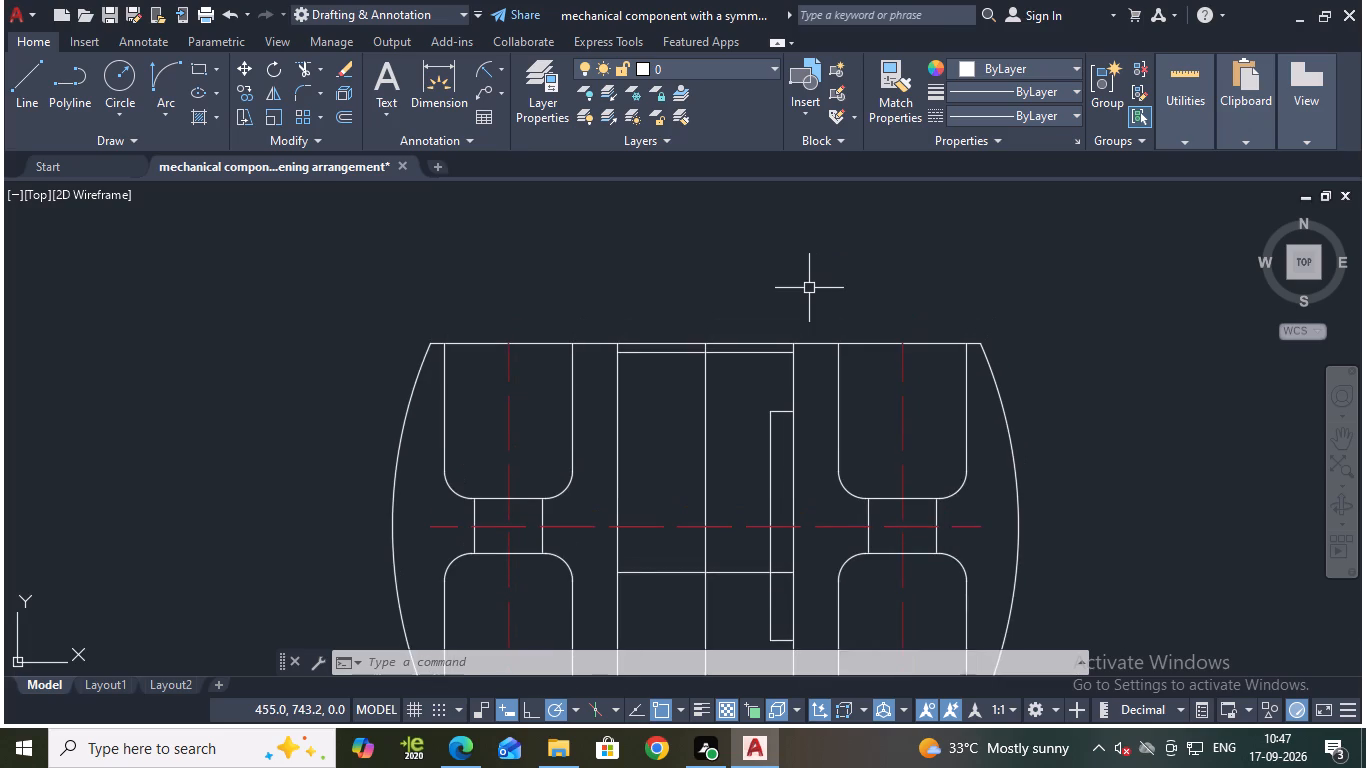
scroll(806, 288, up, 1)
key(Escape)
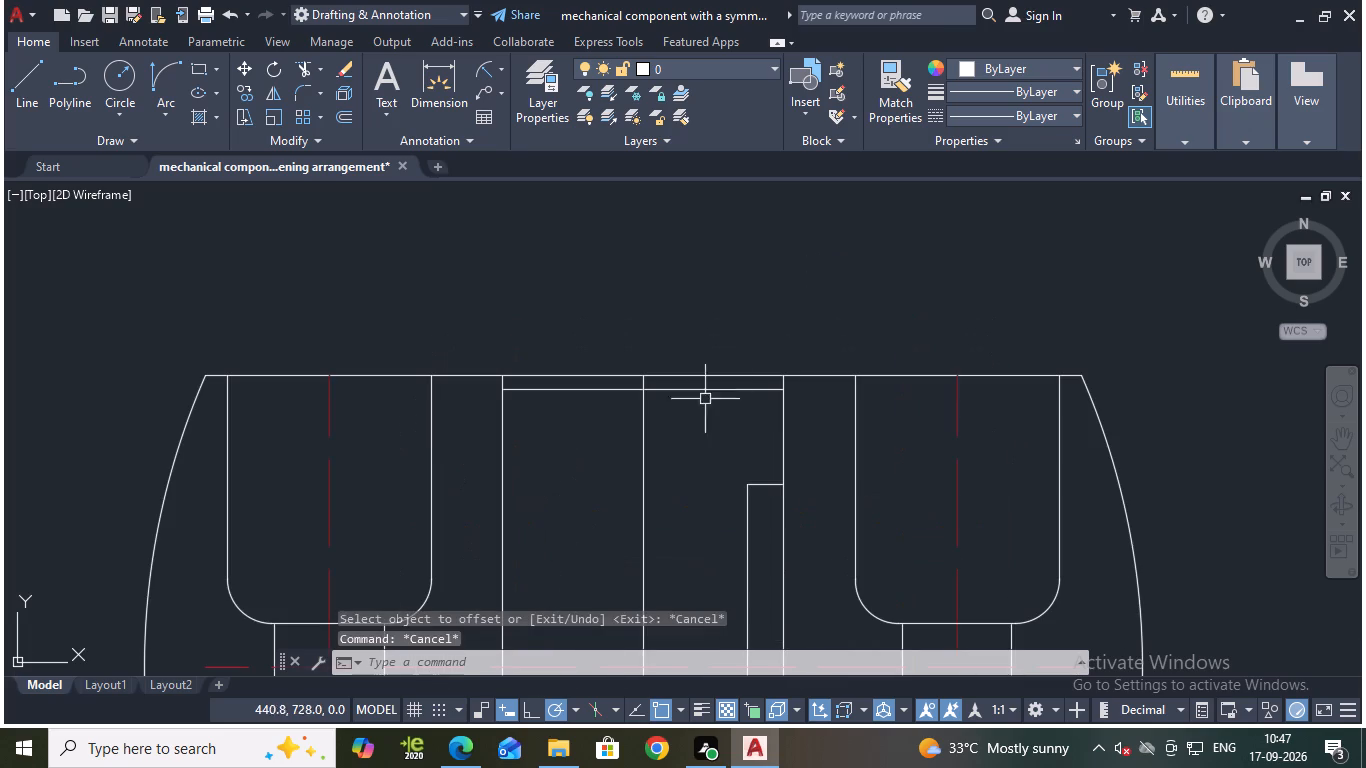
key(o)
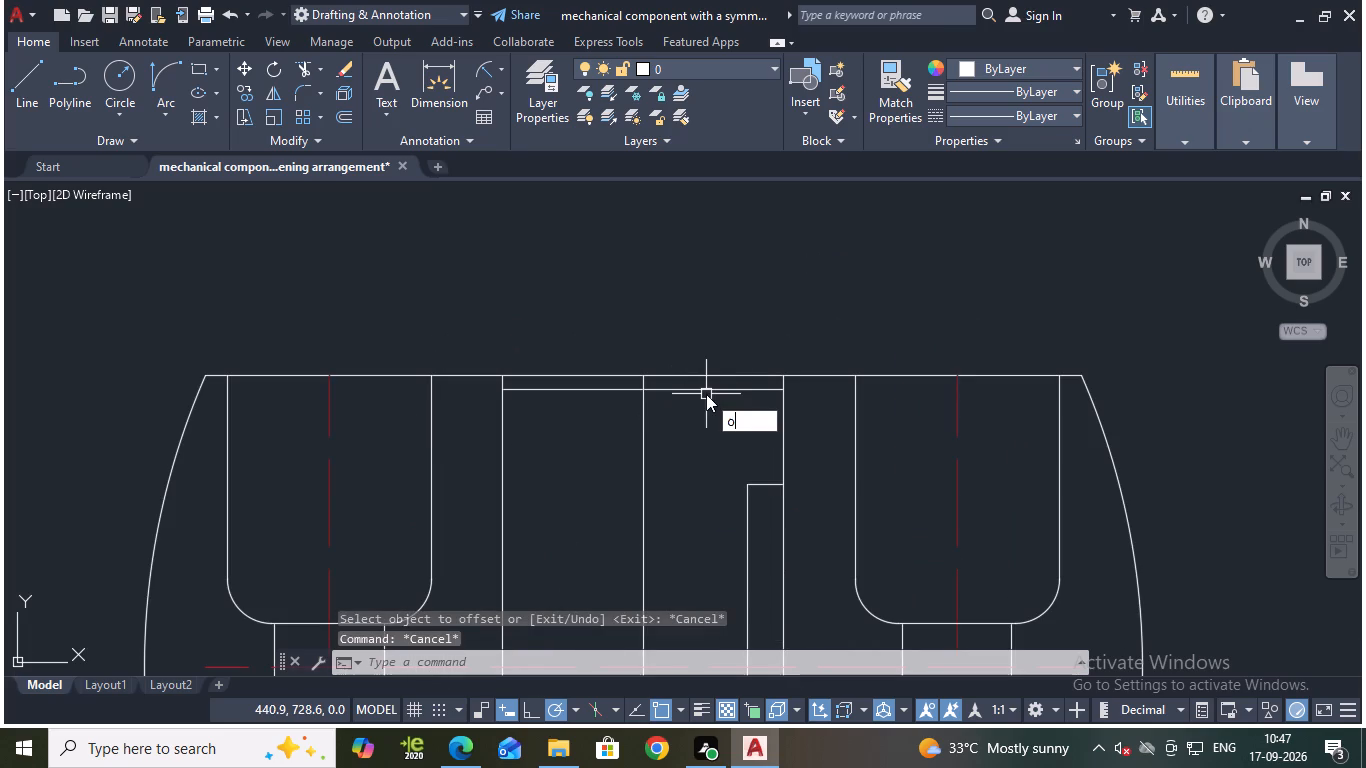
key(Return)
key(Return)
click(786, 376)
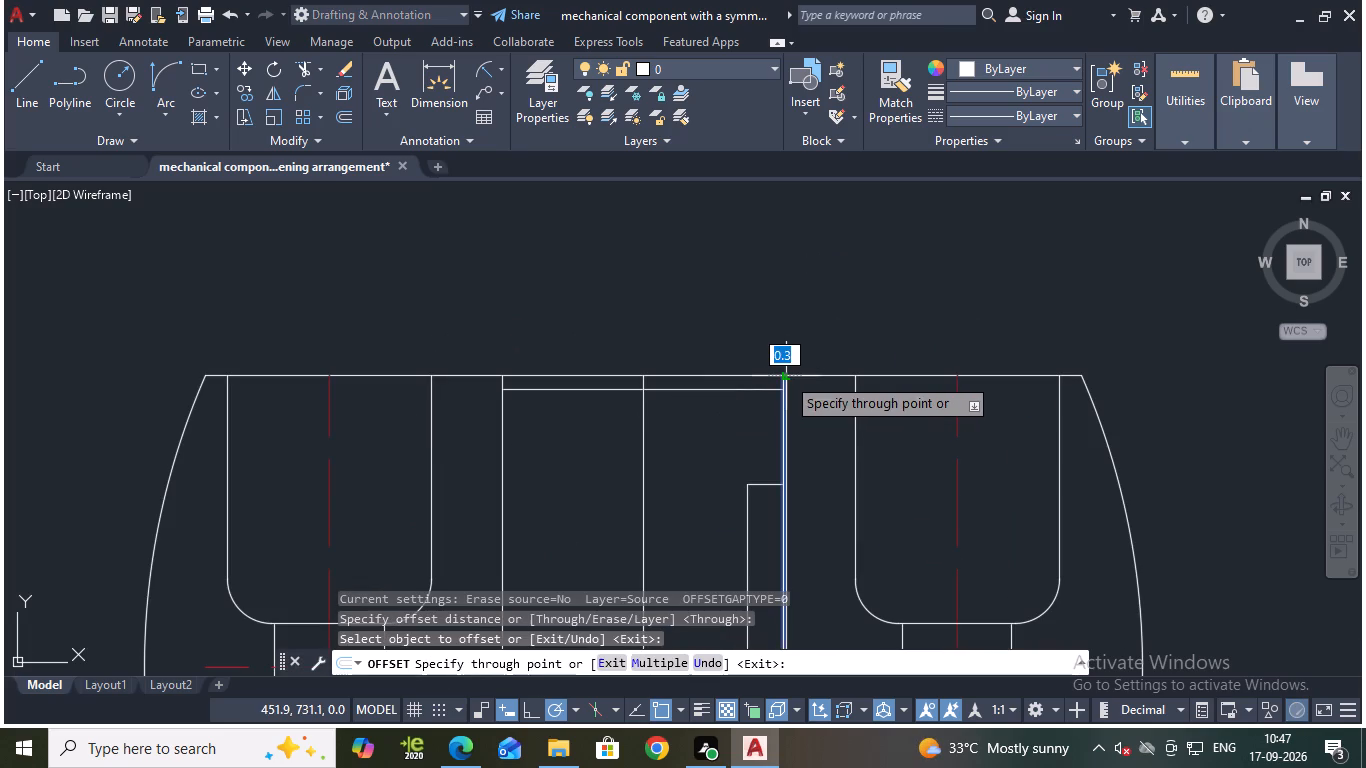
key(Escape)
Offset the outline's top edge 3 mm upward, and offset the resulting line a further 12 mm upward.
key(space)
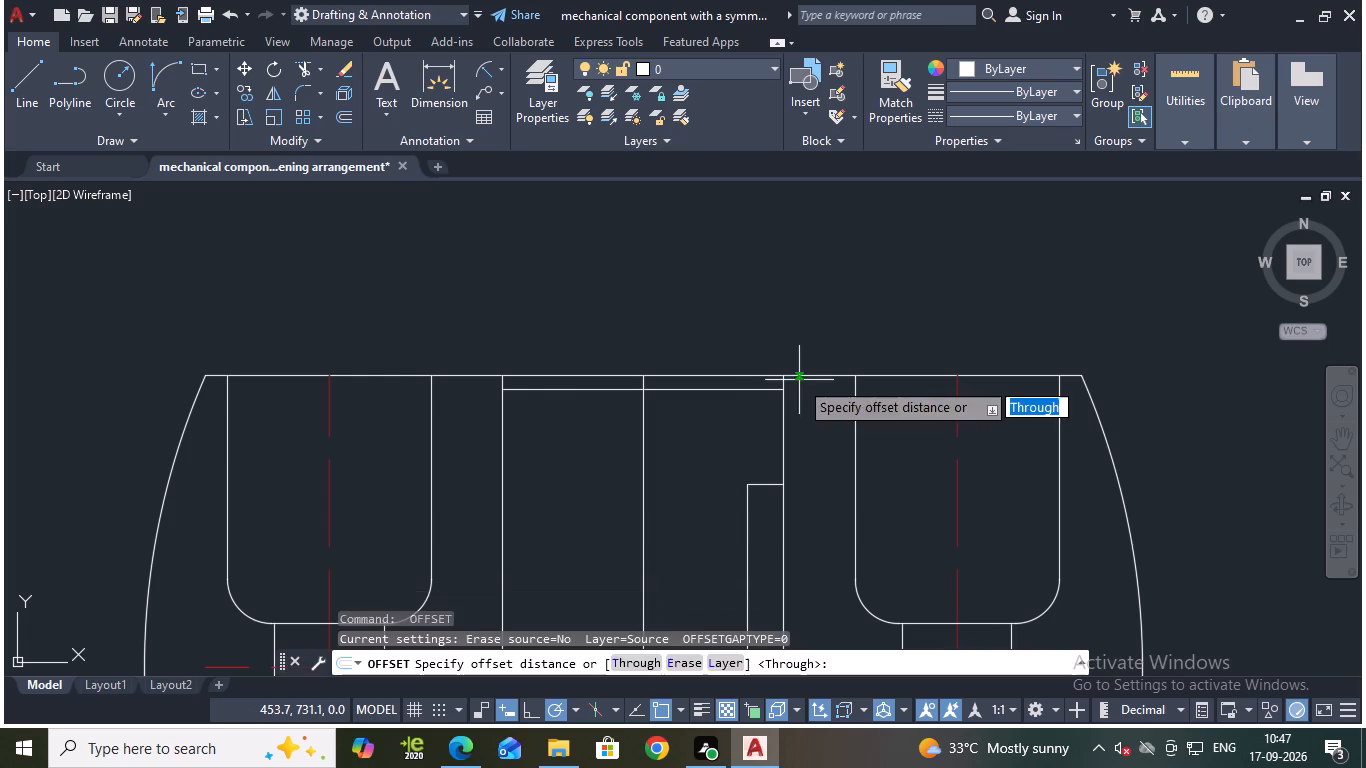
key(Return)
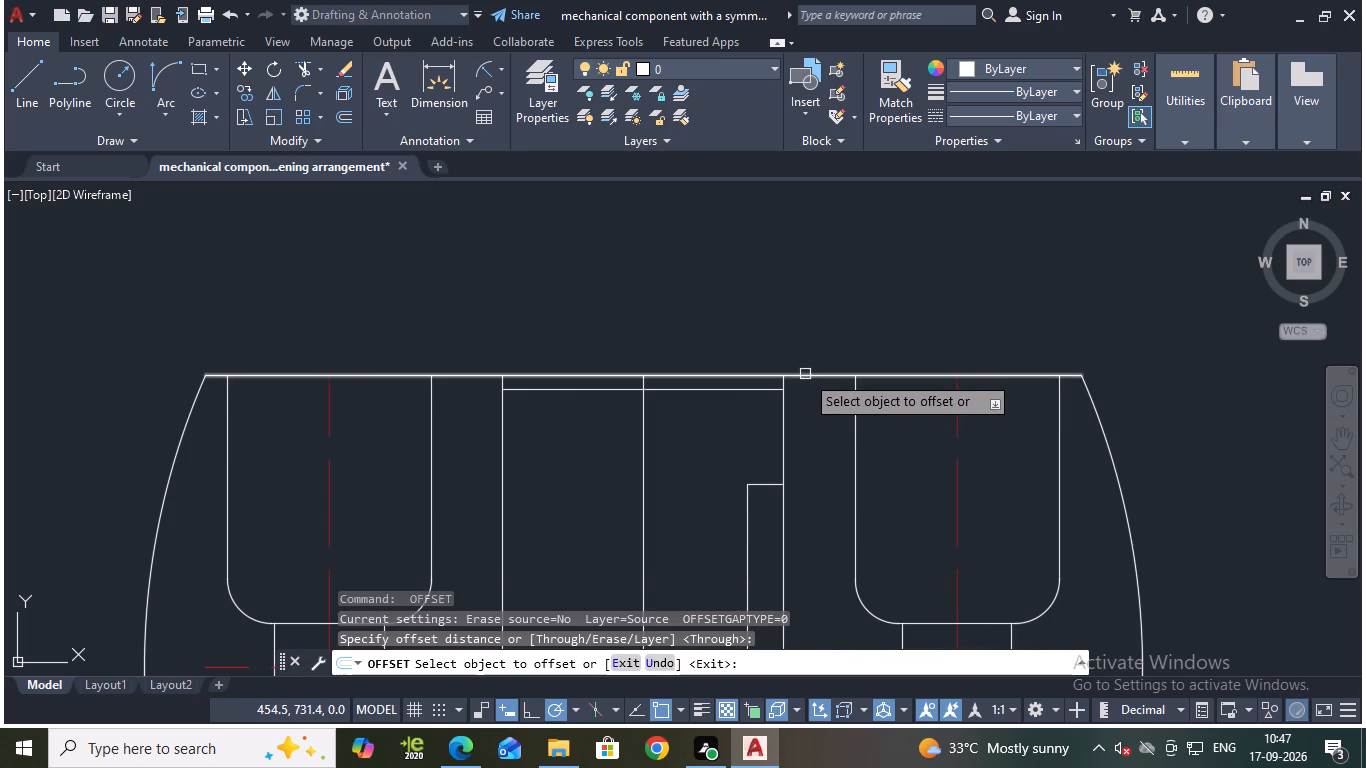
click(805, 374)
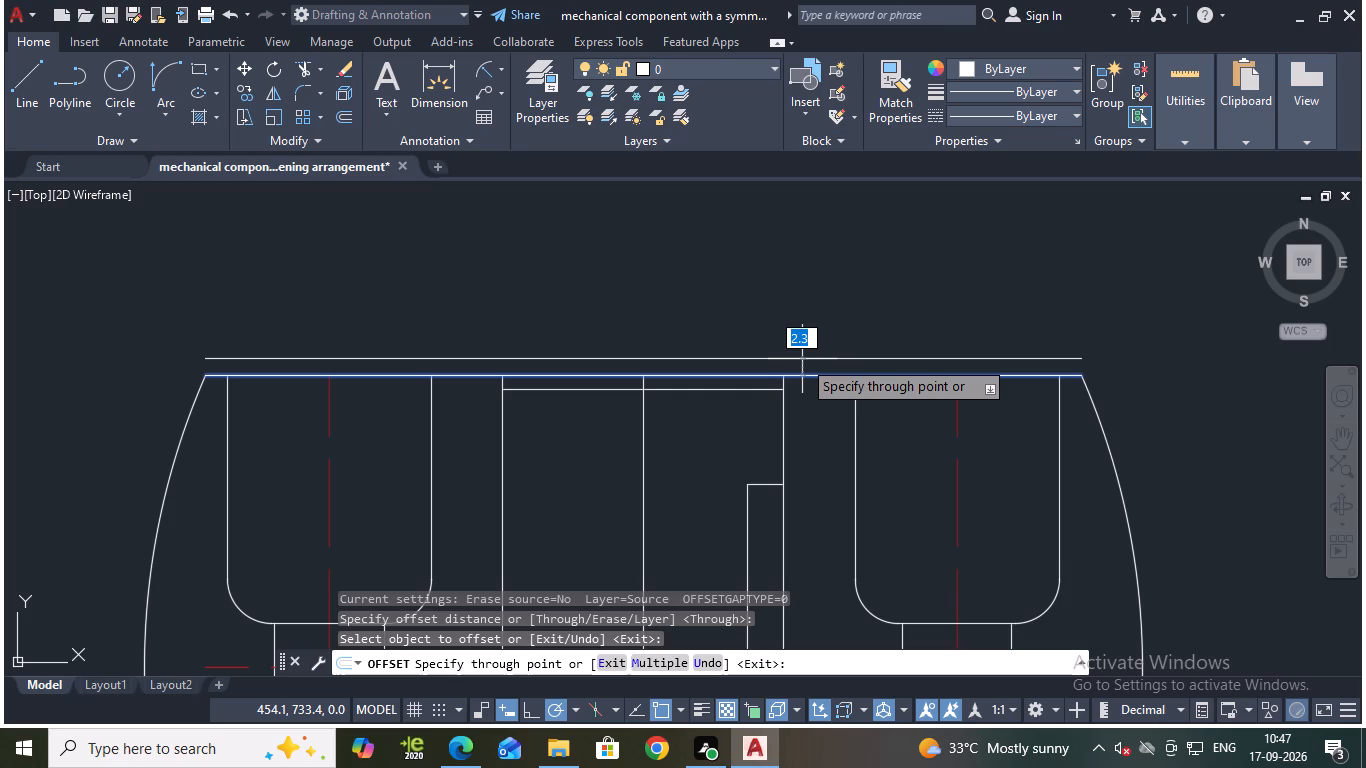
key(3)
key(Return)
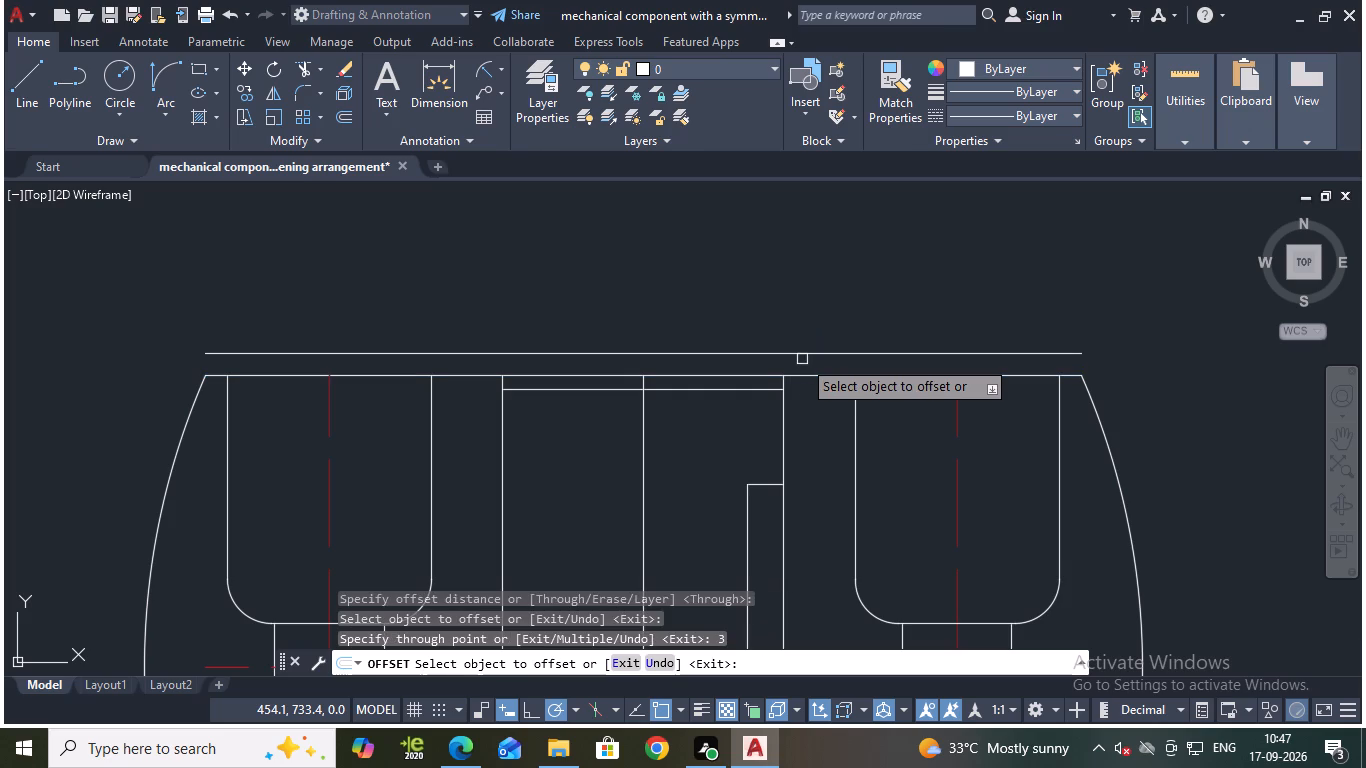
click(740, 354)
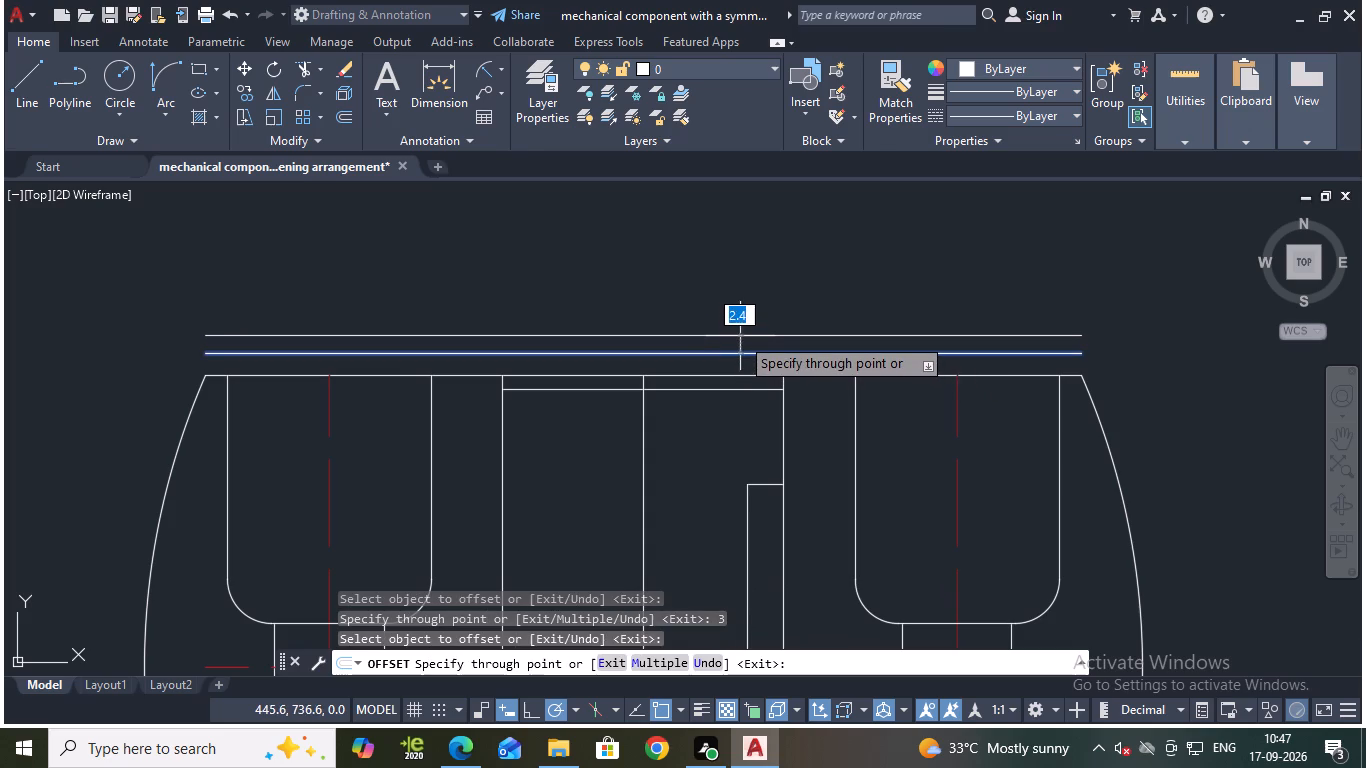
text(12)
key(Return)
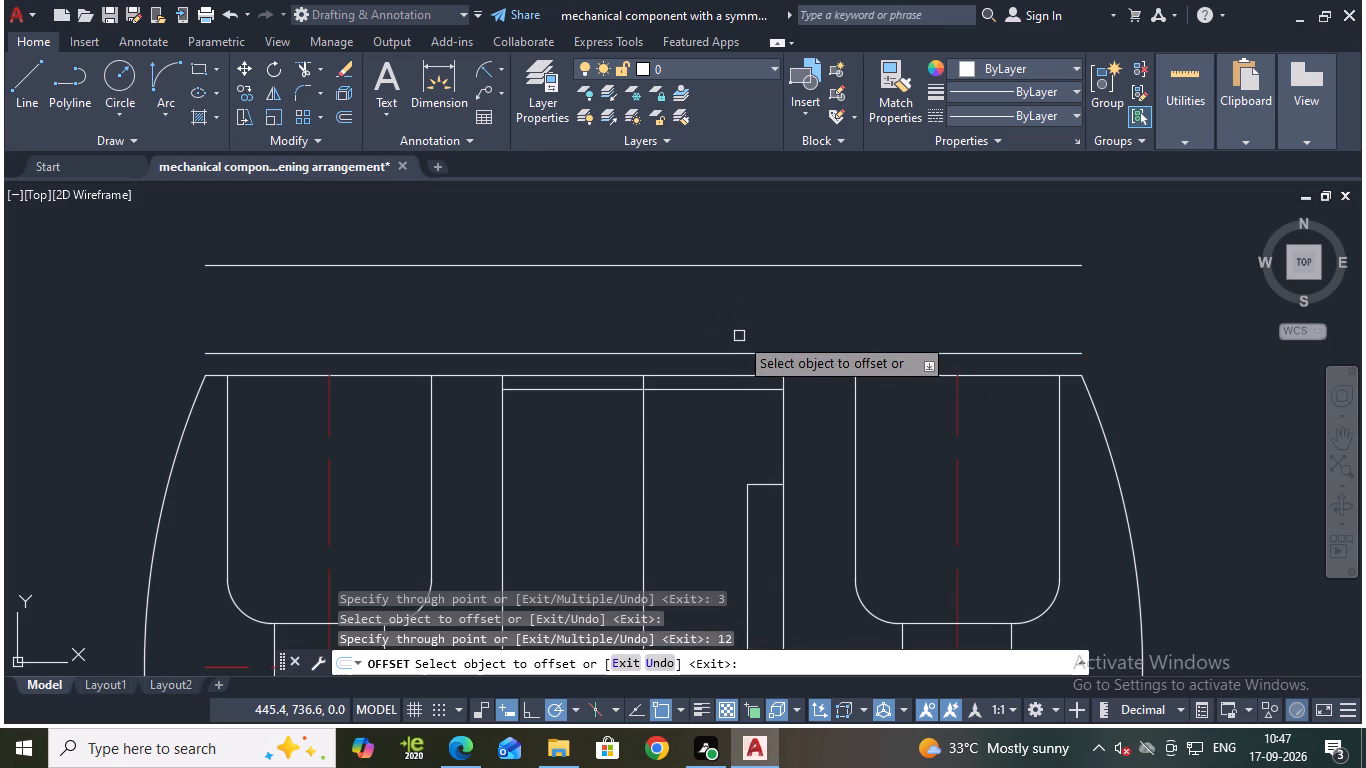
Offset the vertical centre line of the central rectangle 16 mm to each side.
click(646, 424)
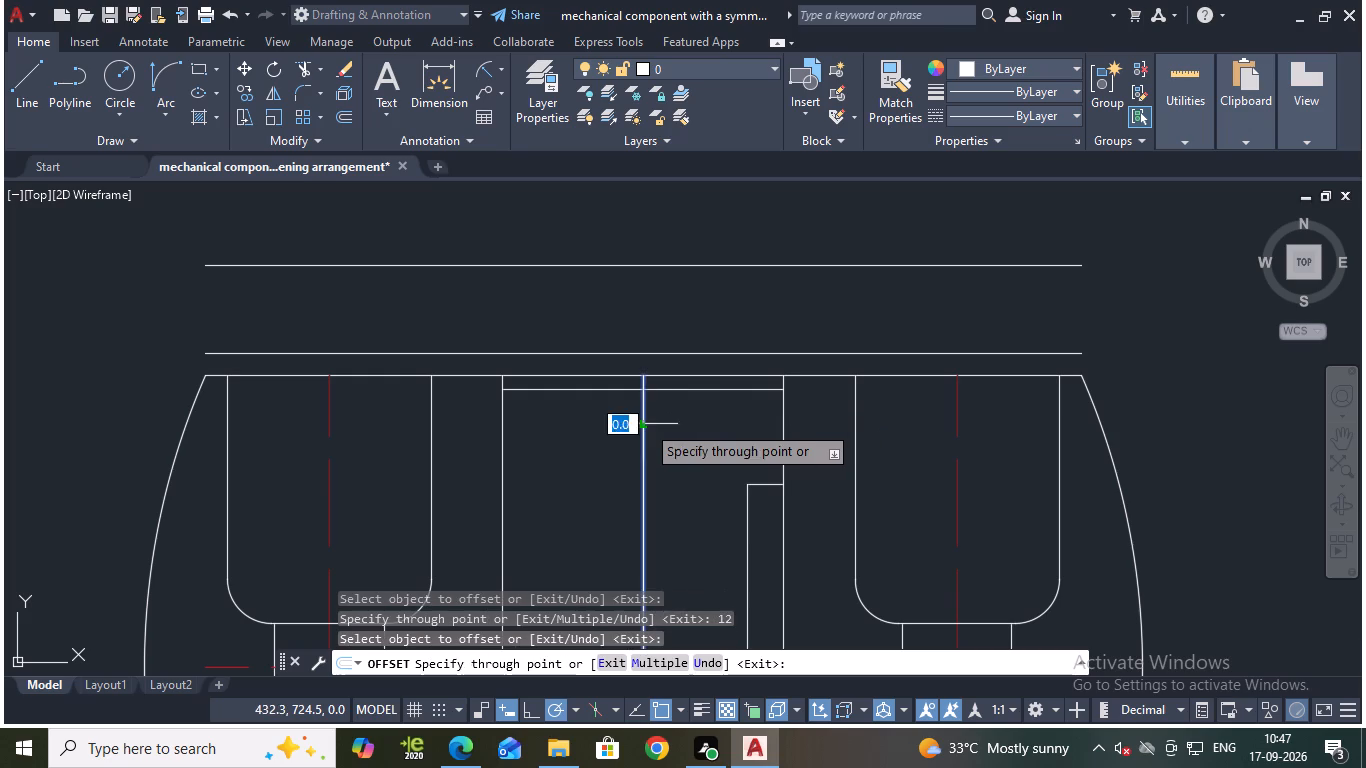
text(16)
key(Return)
click(639, 409)
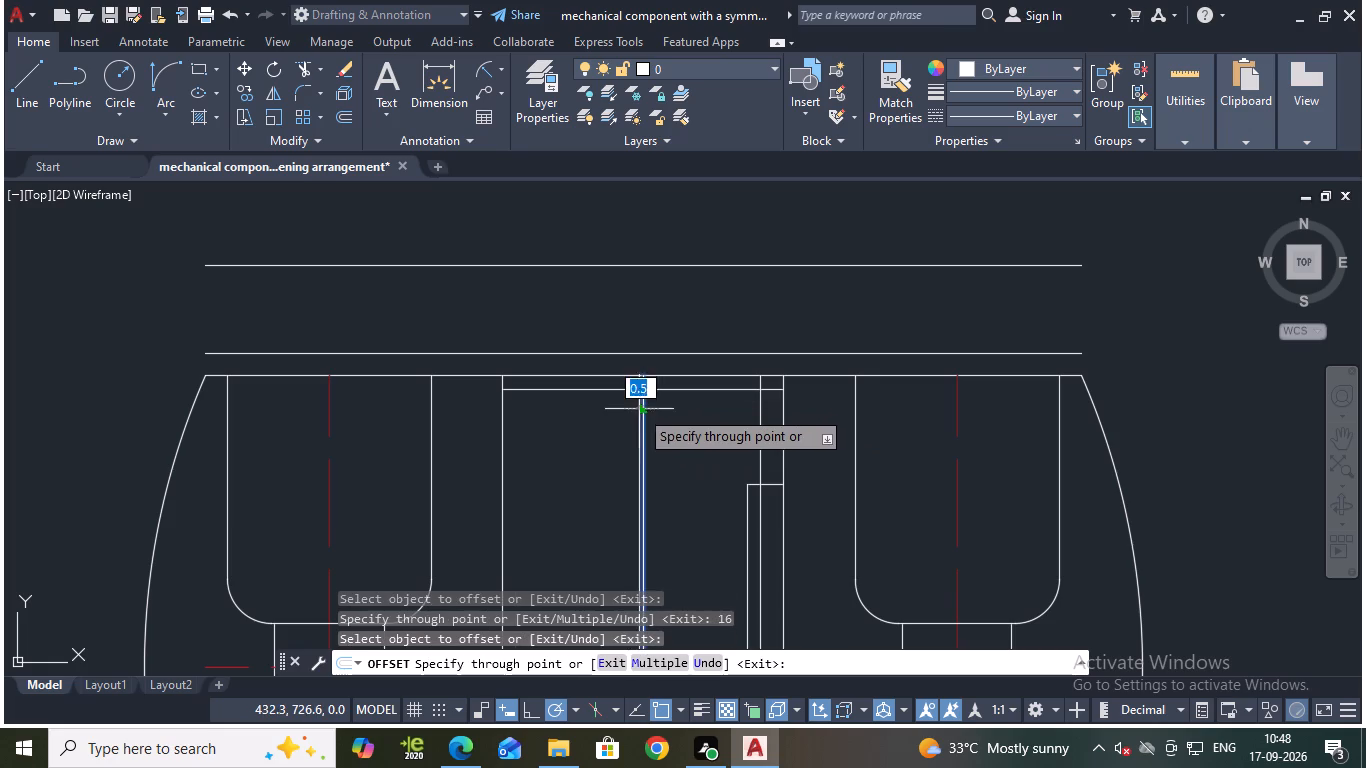
text(16)
key(Return)
key(Escape)
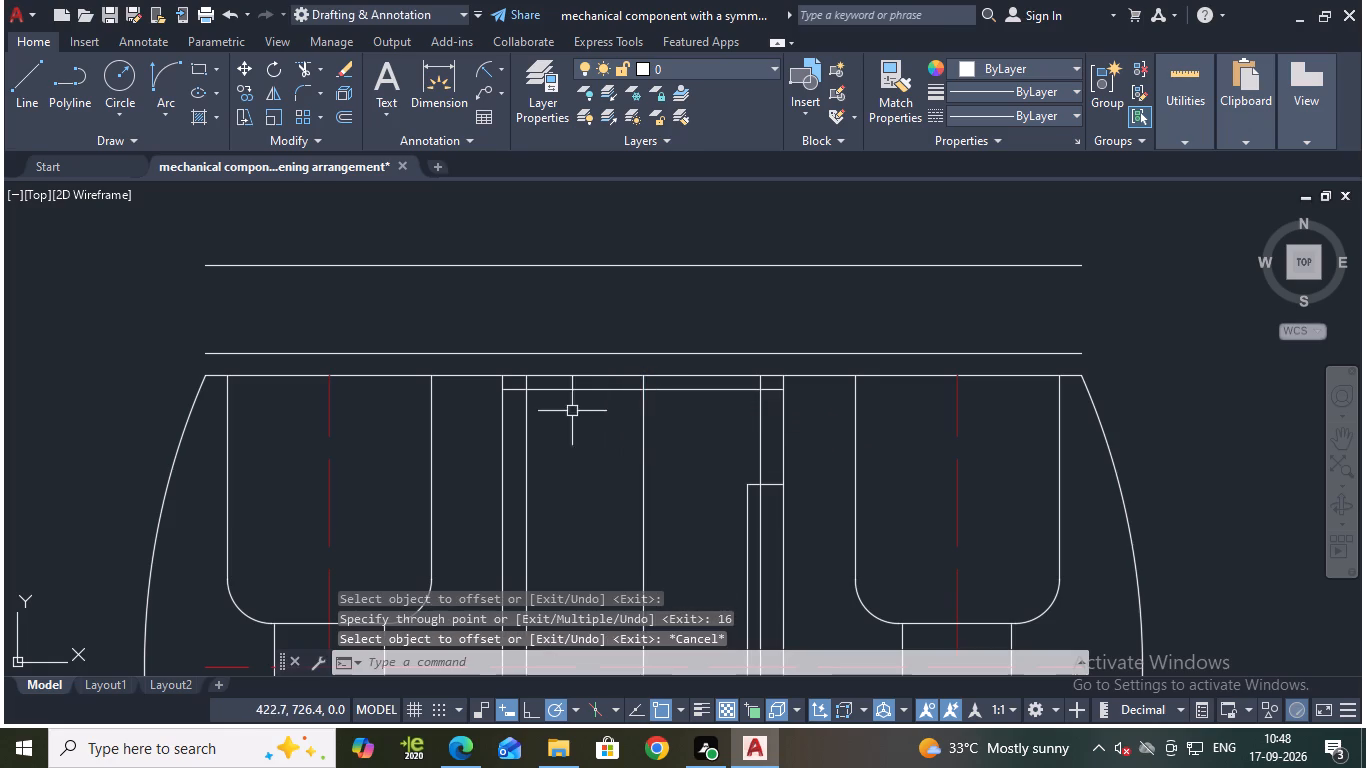
Stretch the upper ends of the two vertical lines 16 mm either side of the centre line up to the topmost horizontal line.
click(524, 435)
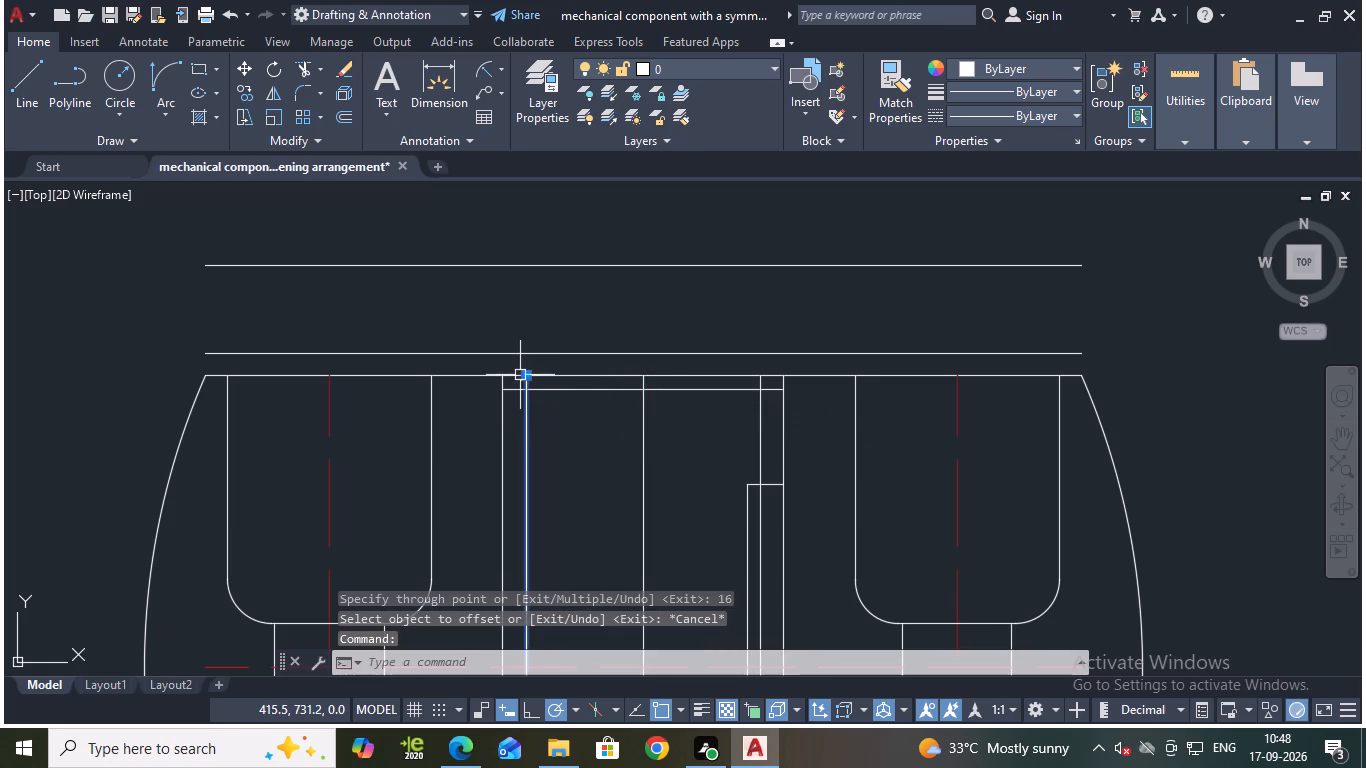
click(525, 376)
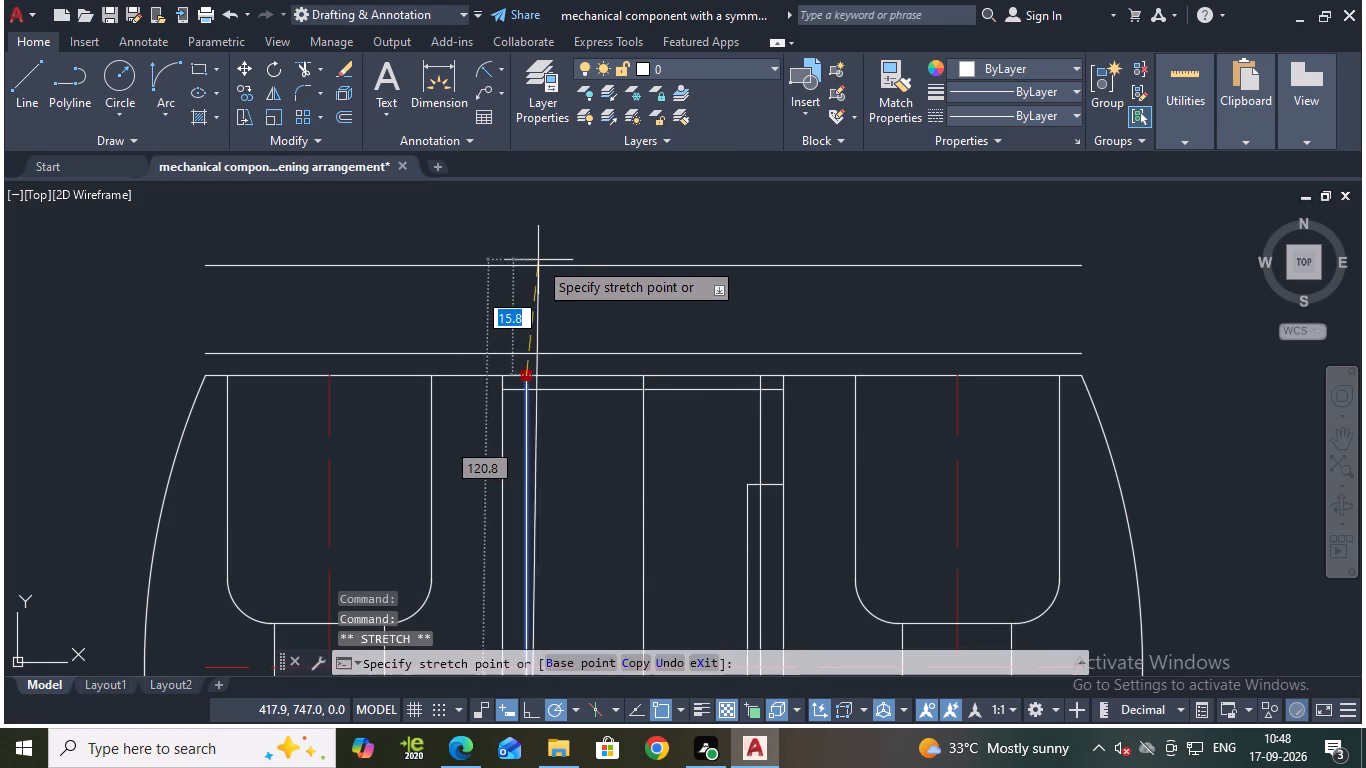
click(526, 265)
key(Escape)
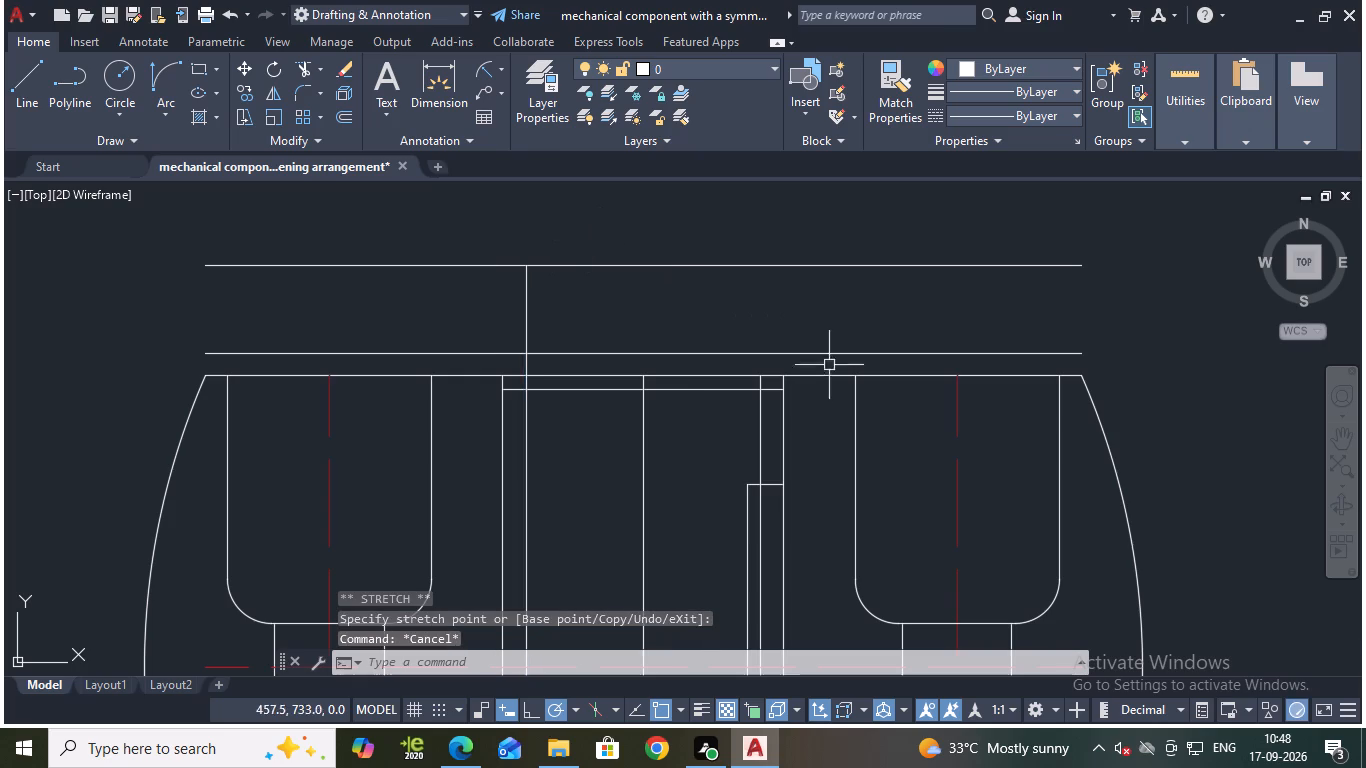
click(757, 415)
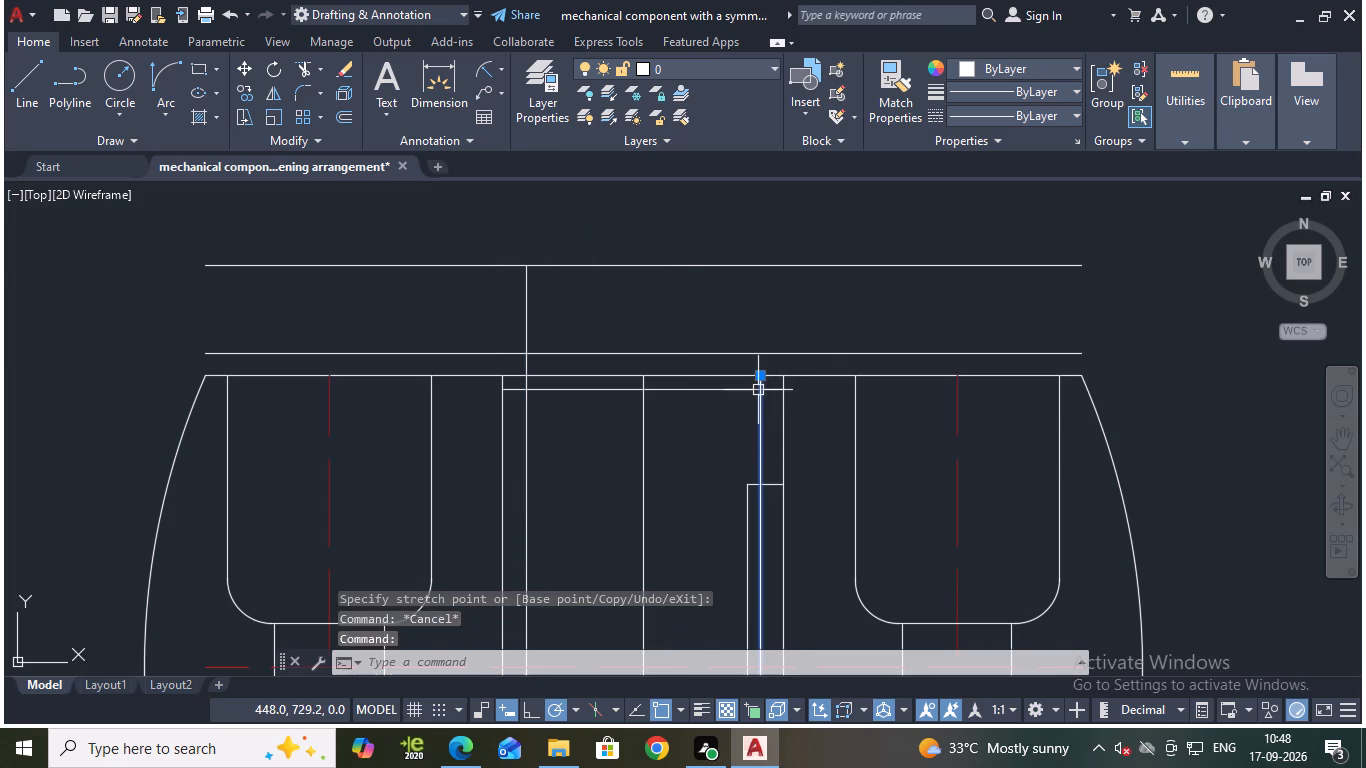
click(758, 379)
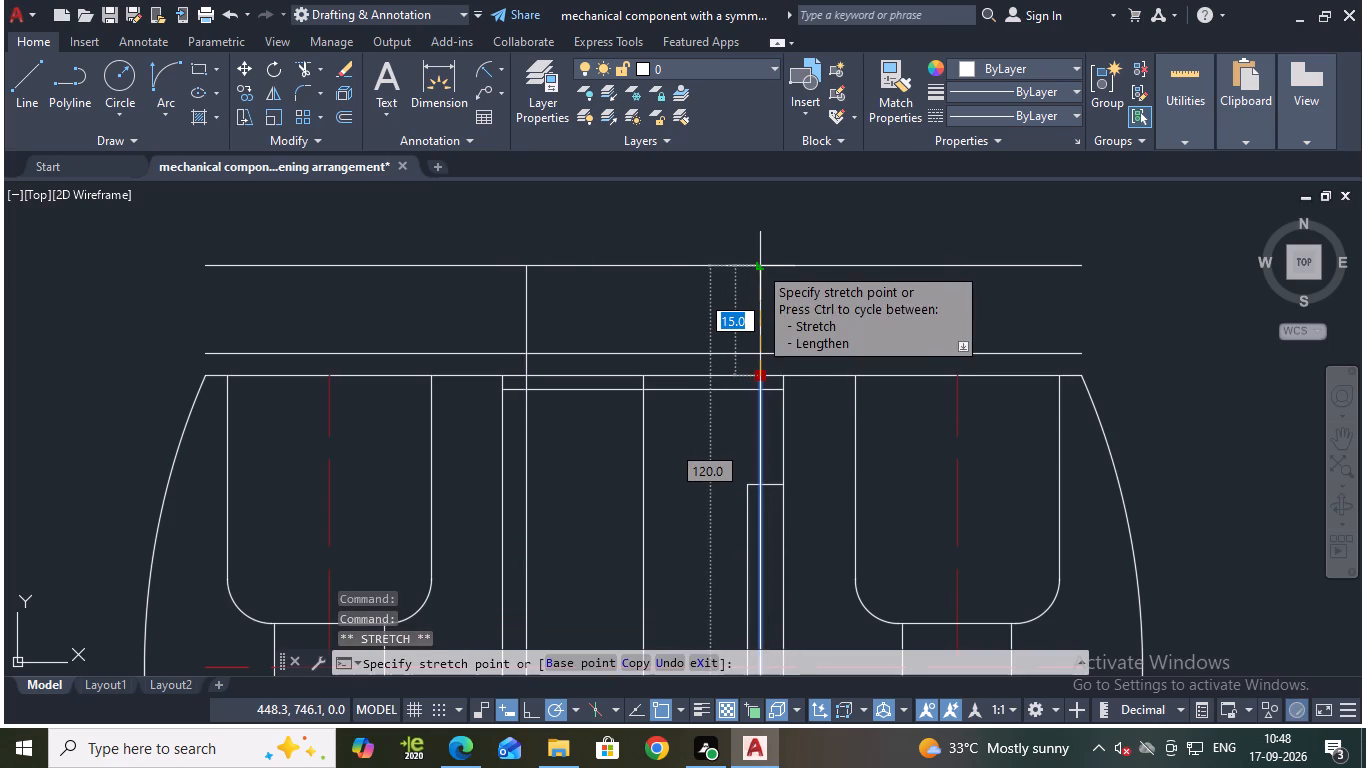
click(757, 267)
key(Escape)
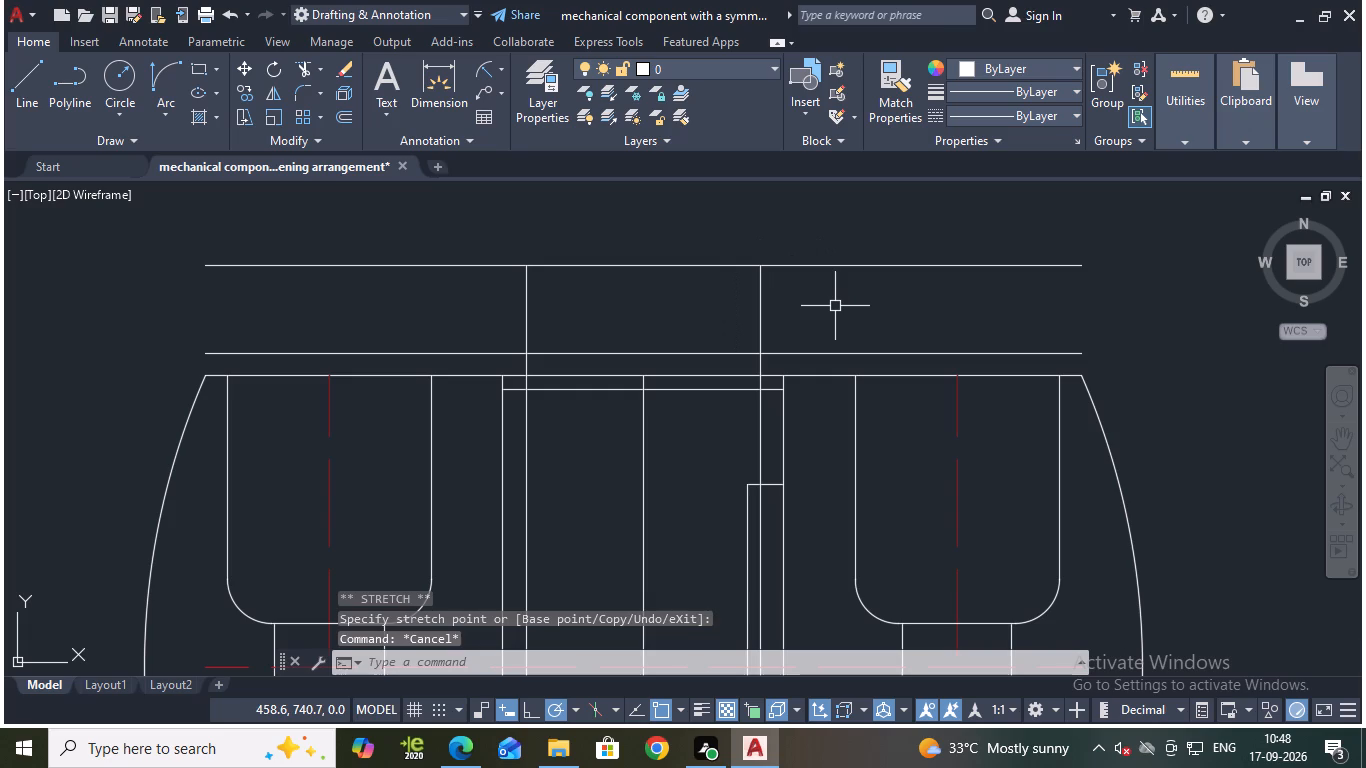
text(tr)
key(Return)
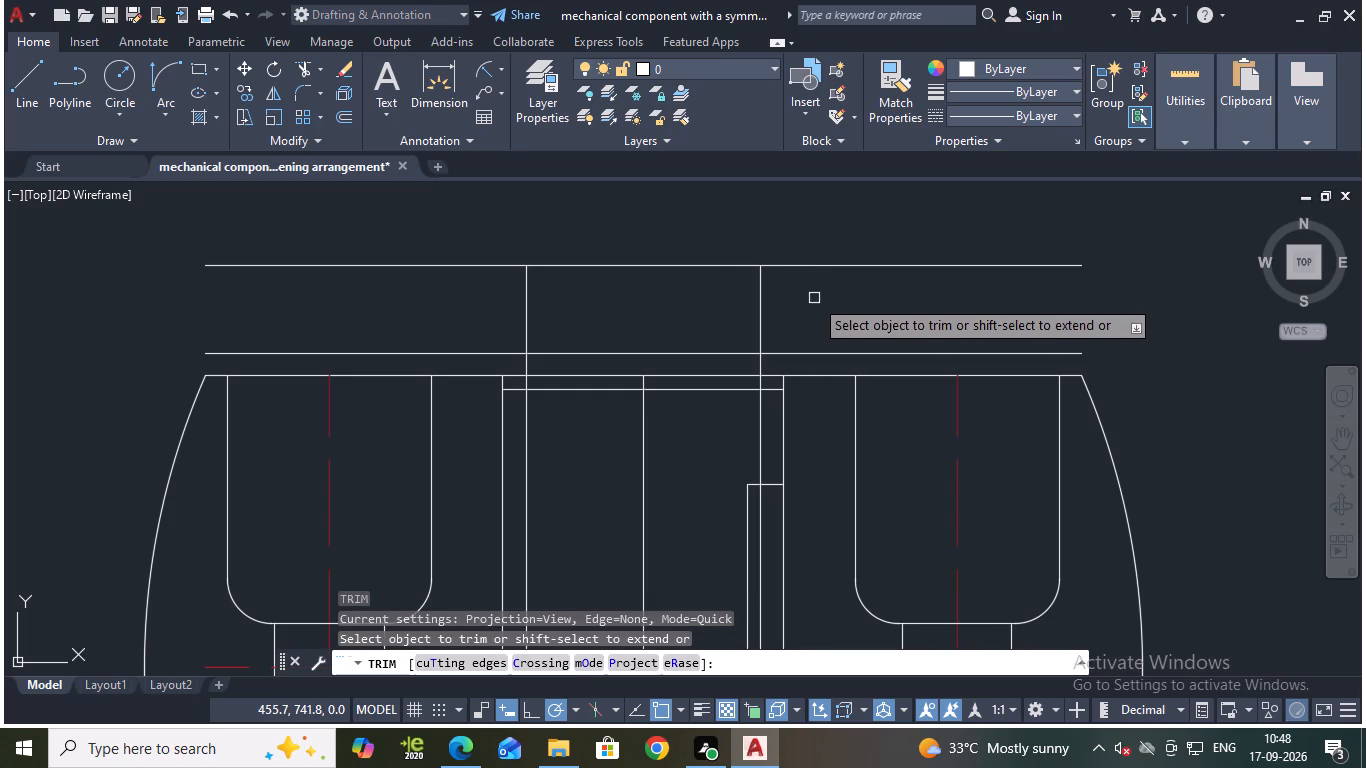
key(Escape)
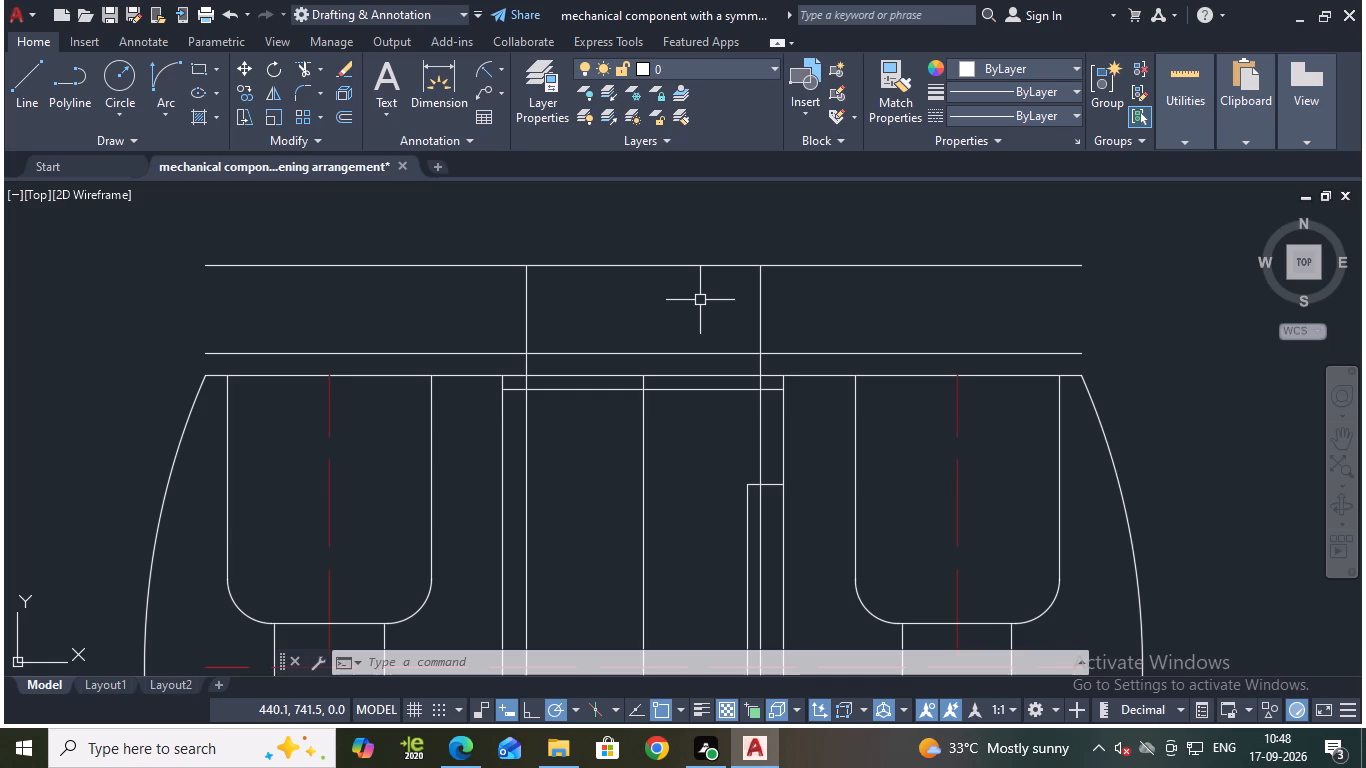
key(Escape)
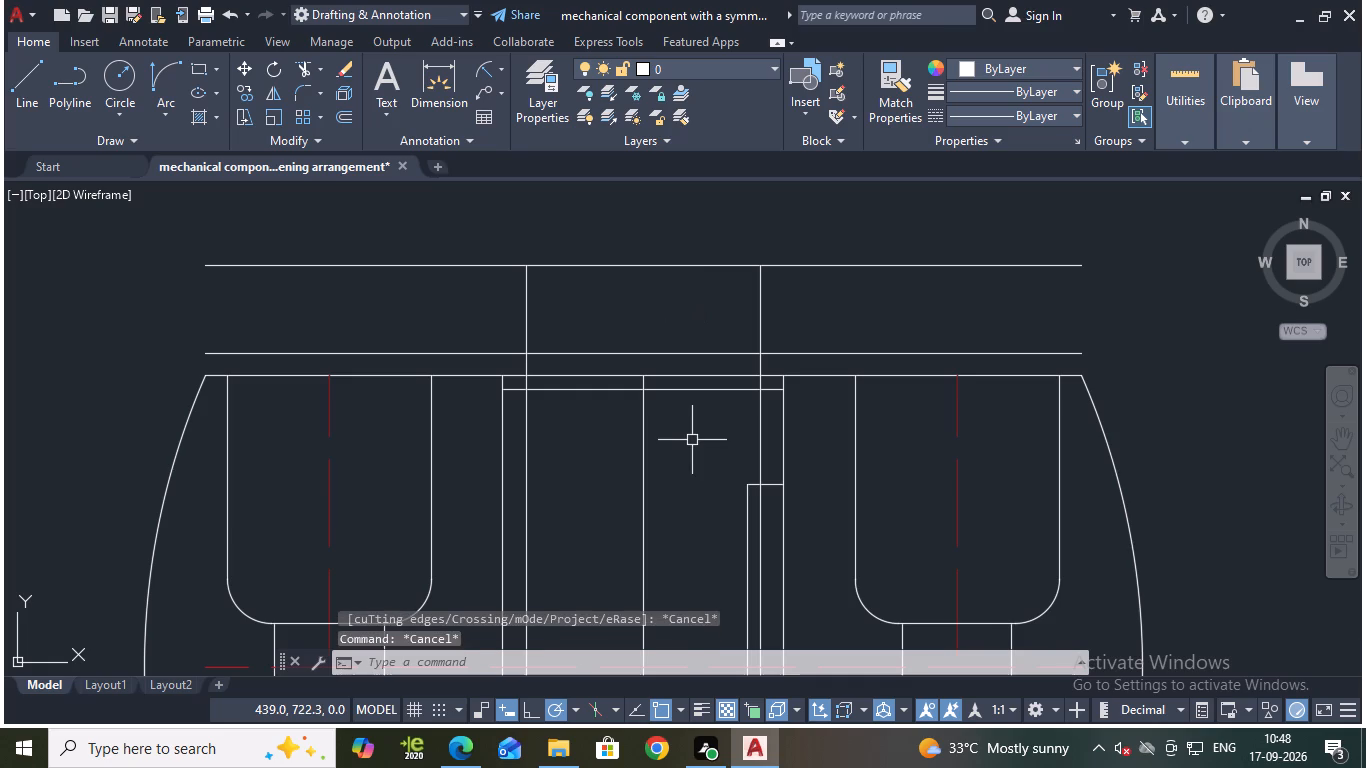
Offset the vertical centre line of the central rectangle 8 mm to each side.
key(o)
key(Return)
key(Return)
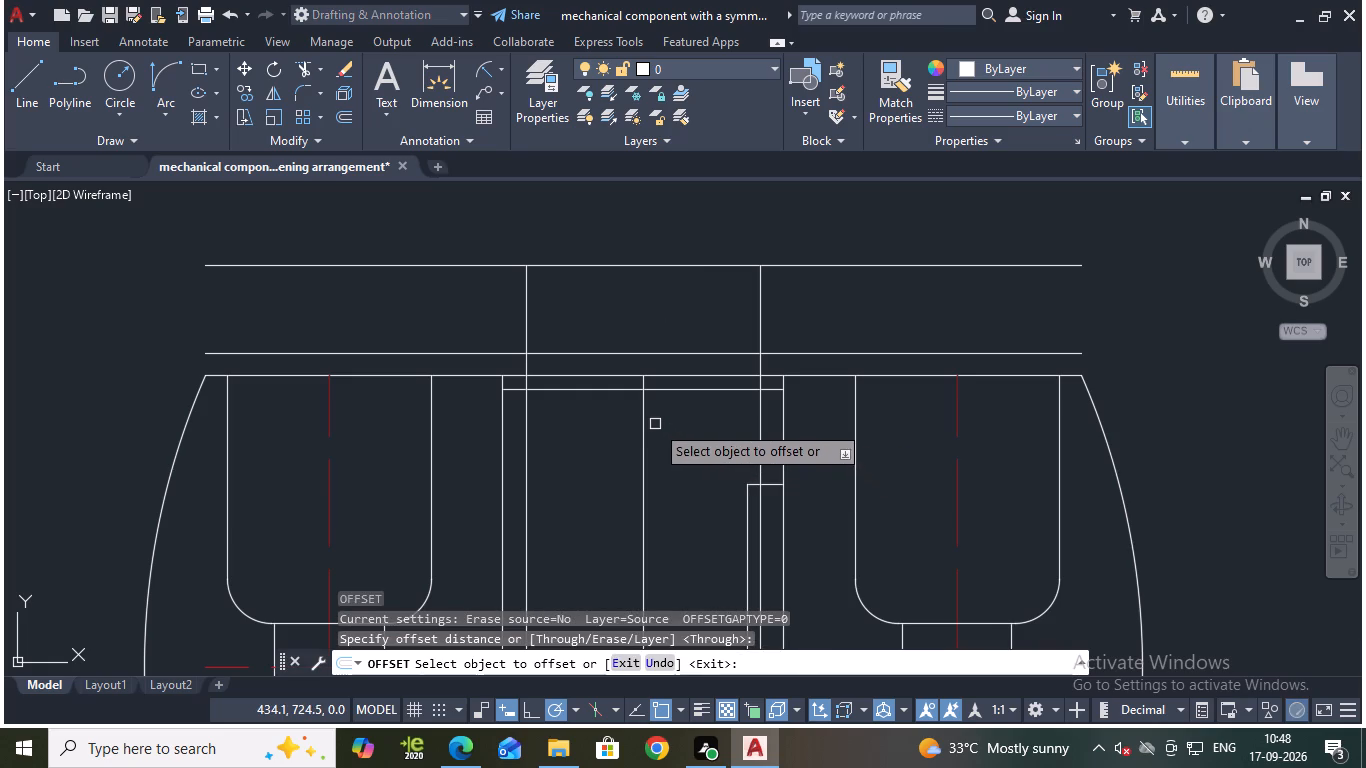
click(642, 435)
key(8)
key(Return)
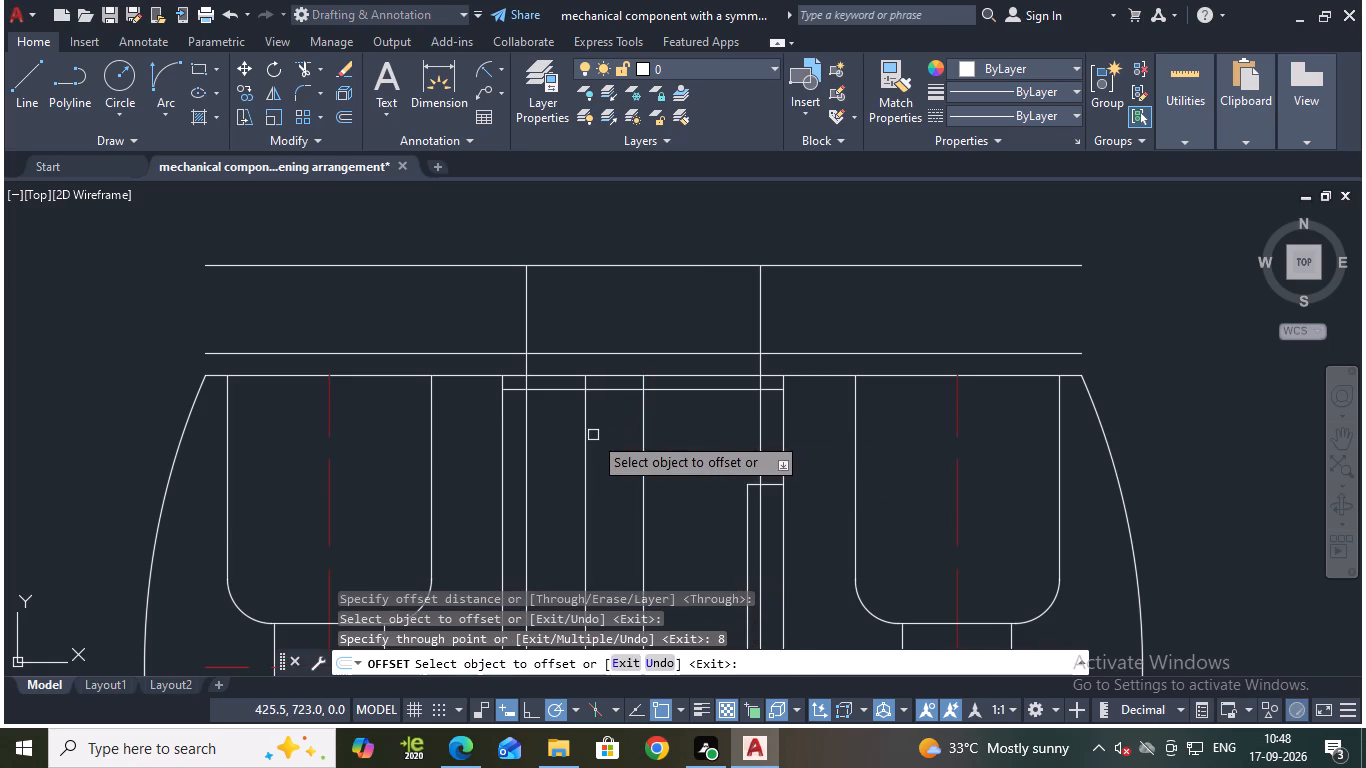
click(645, 440)
key(8)
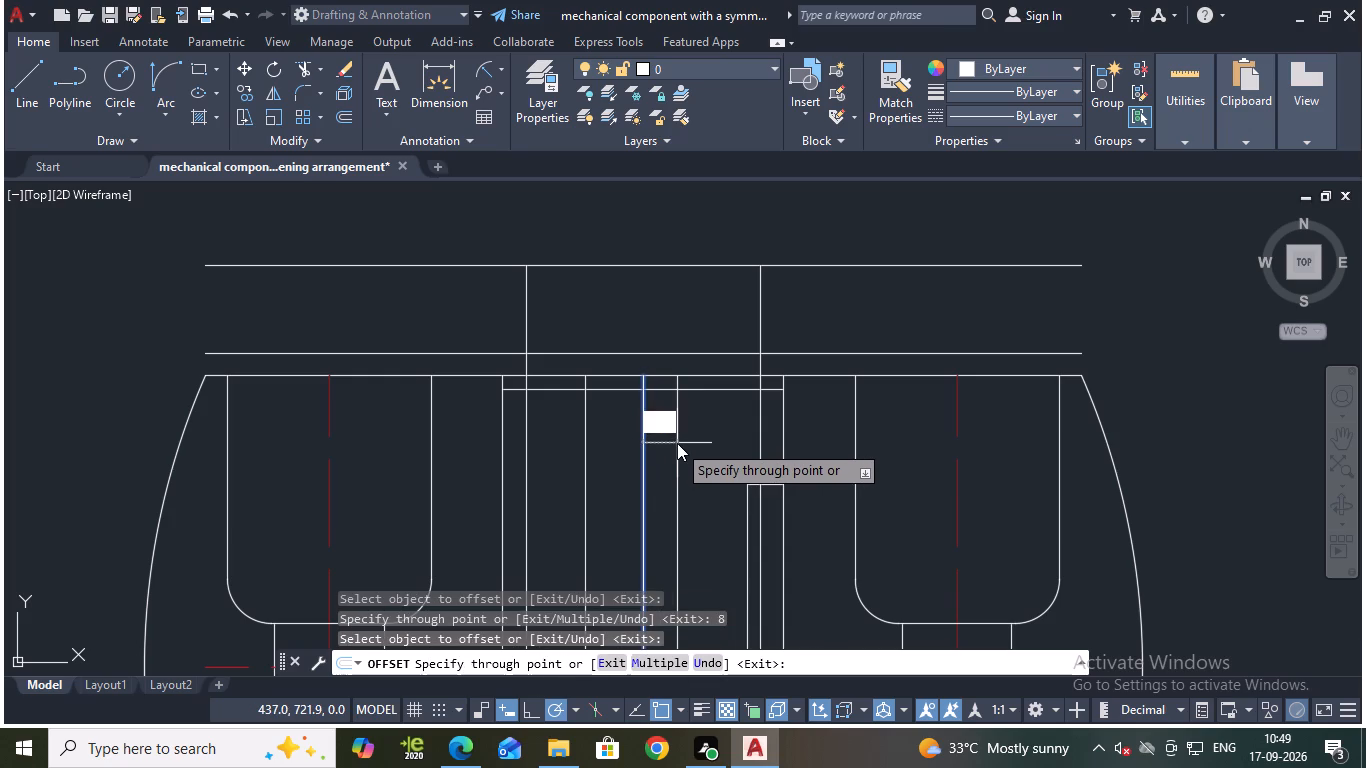
key(Return)
key(Escape)
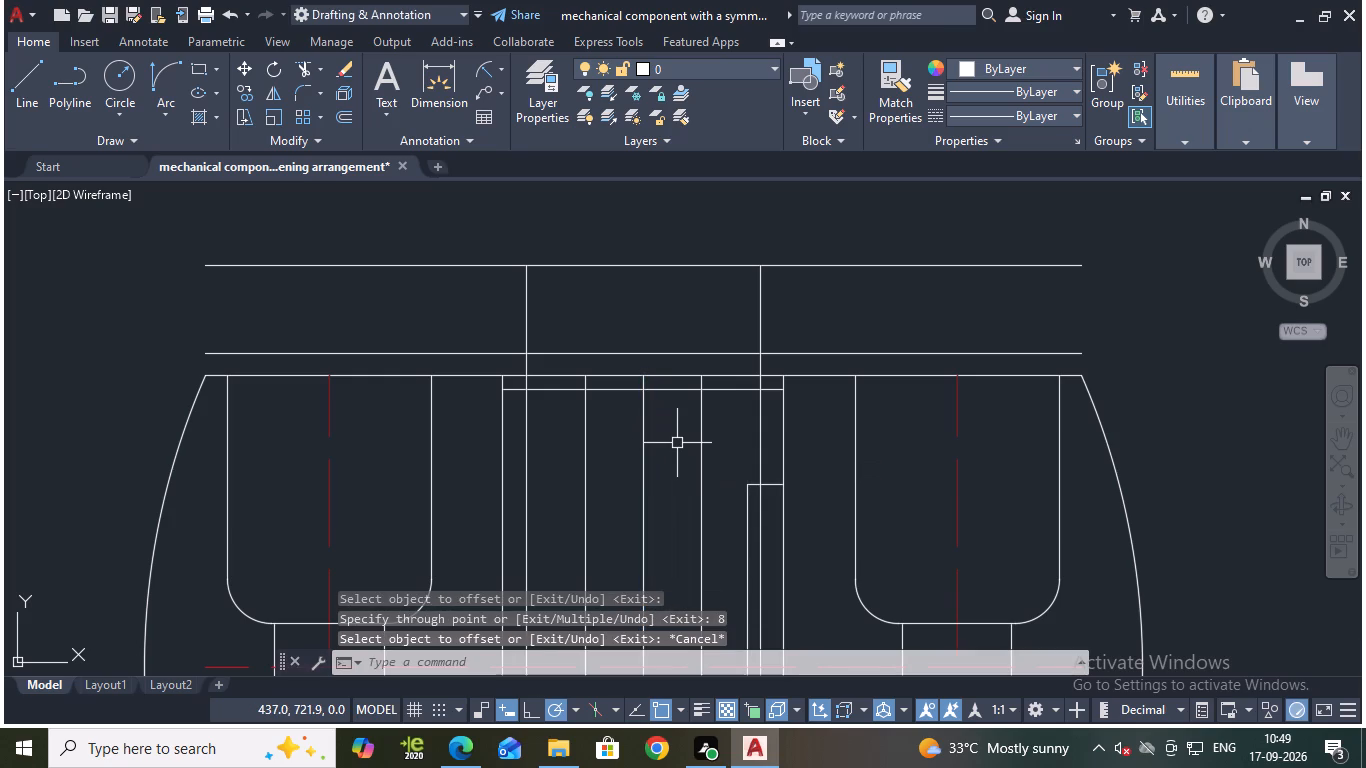
Stretch the upper ends of the two 8 mm offset lines up to the topmost horizontal line.
click(586, 441)
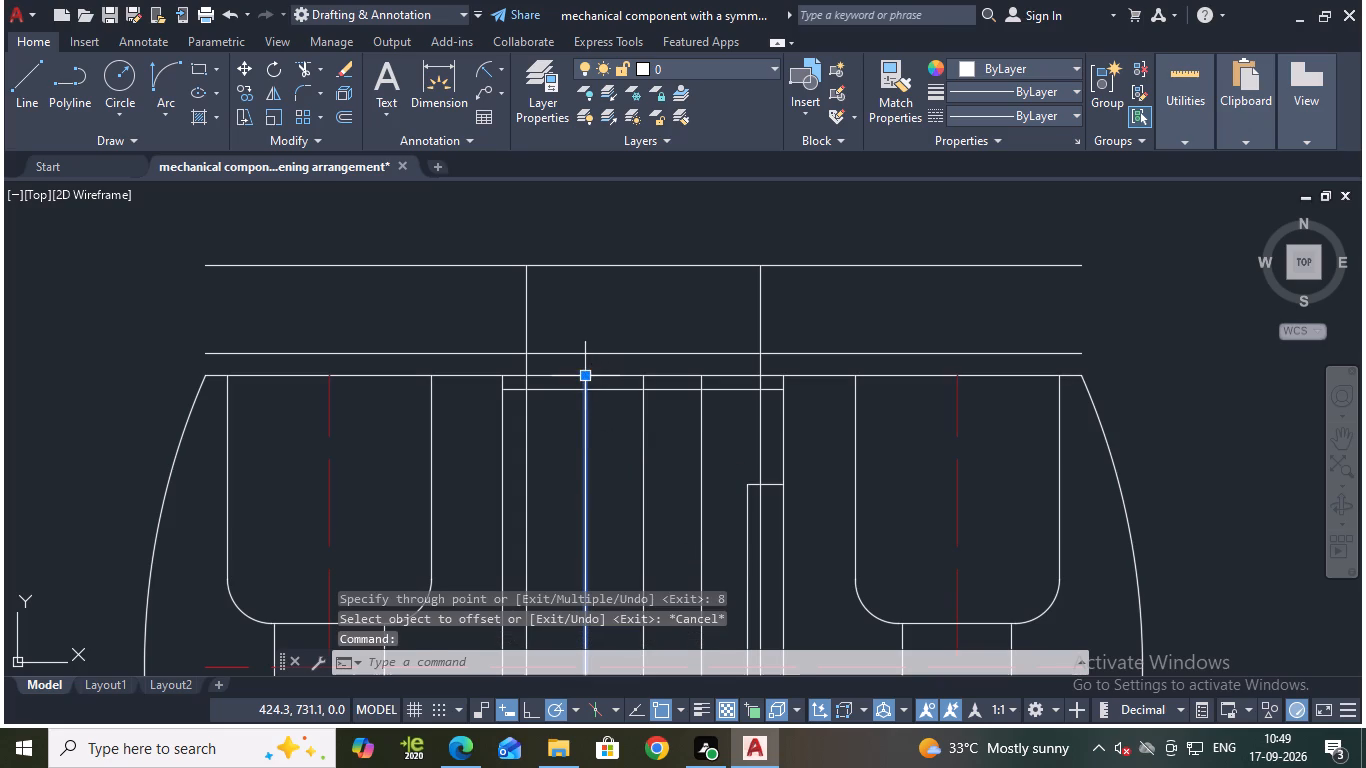
click(587, 375)
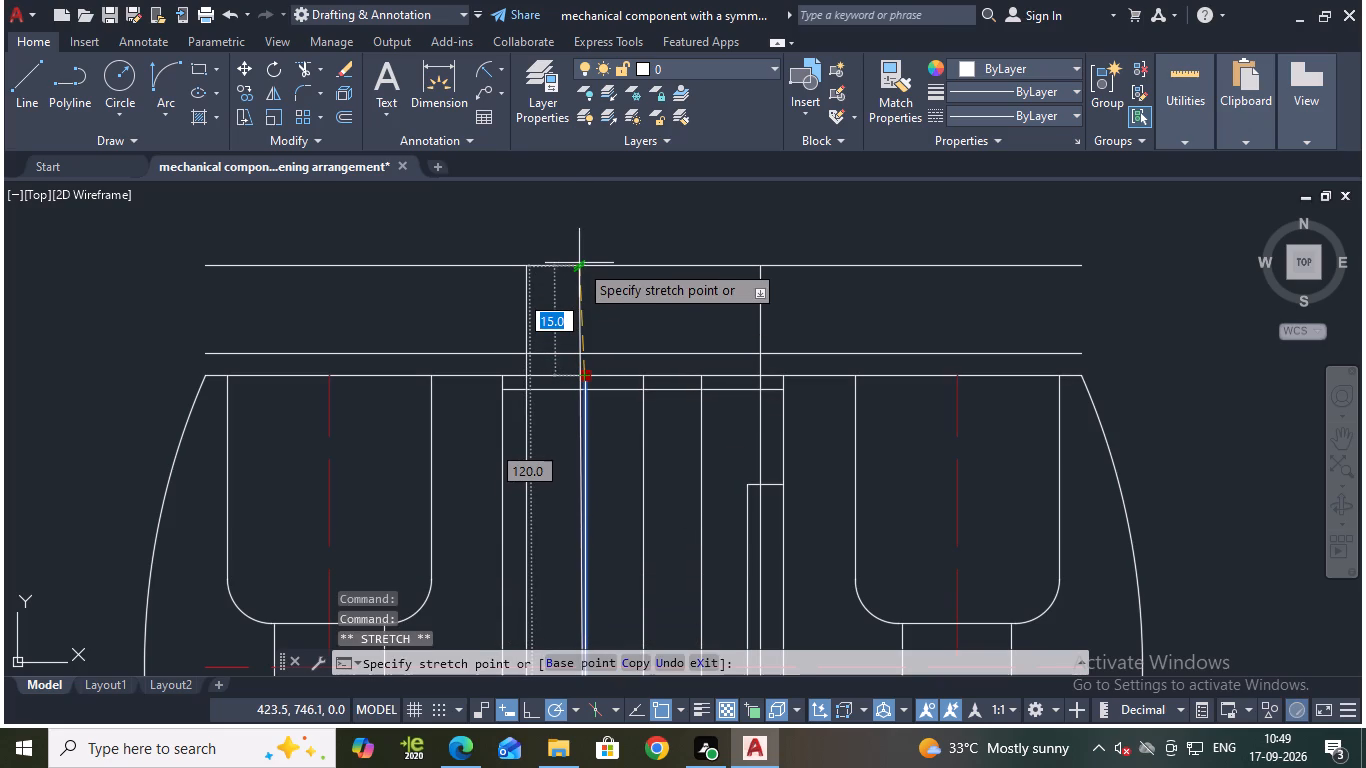
click(582, 263)
key(Escape)
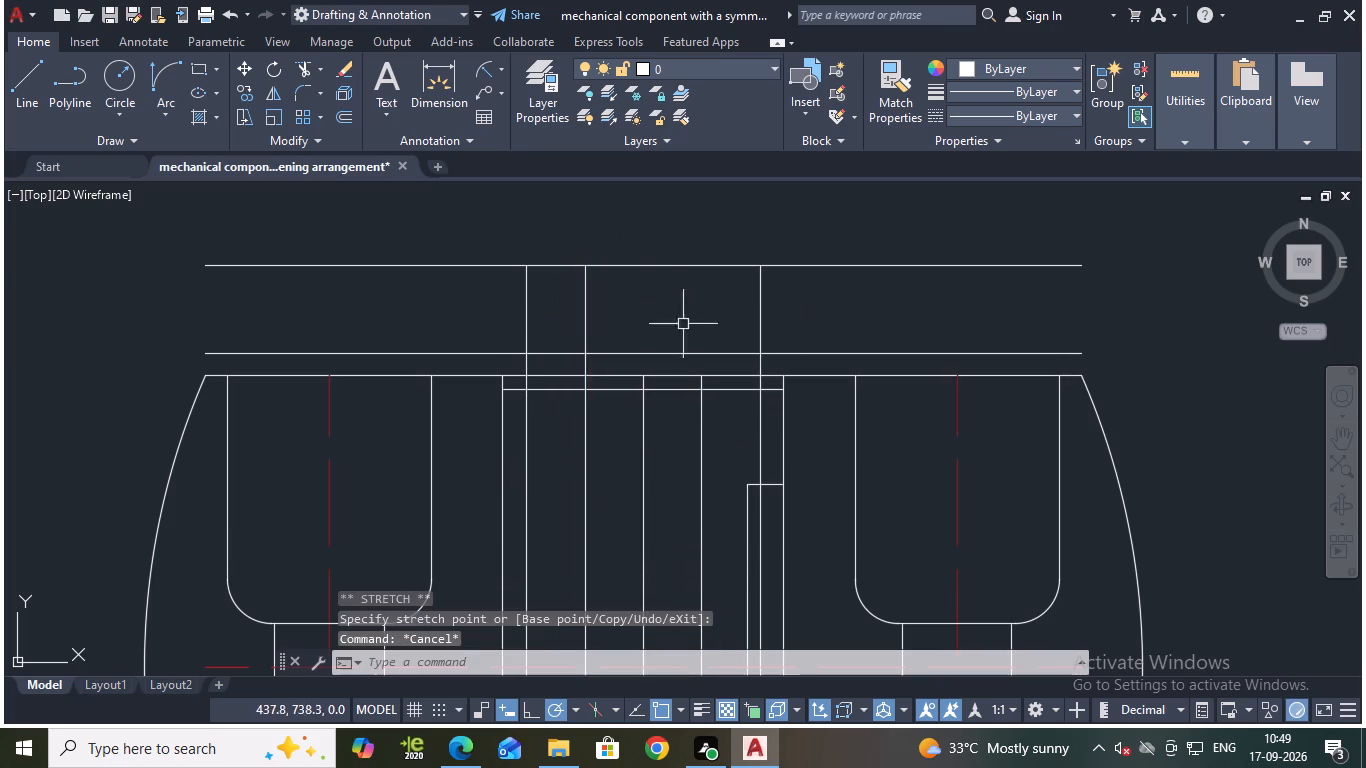
click(702, 422)
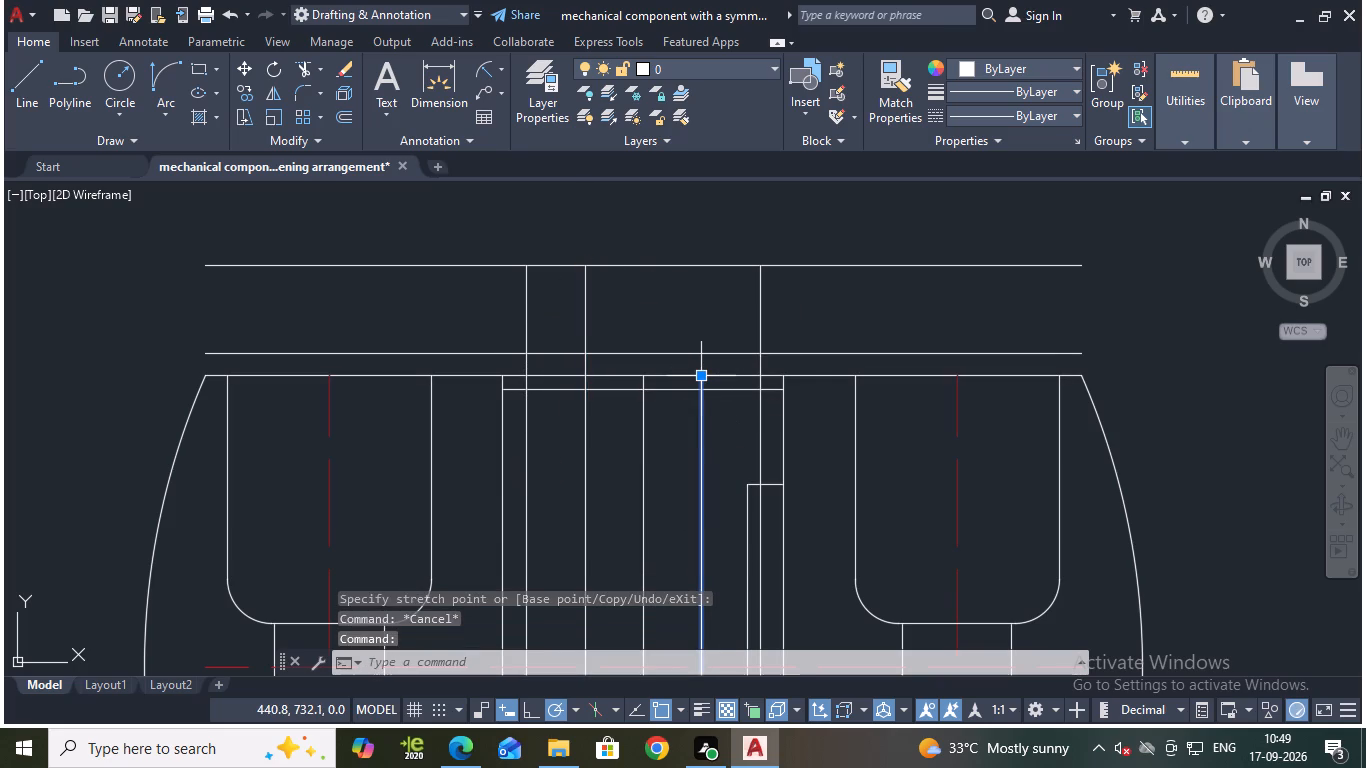
drag(700, 372, 700, 363)
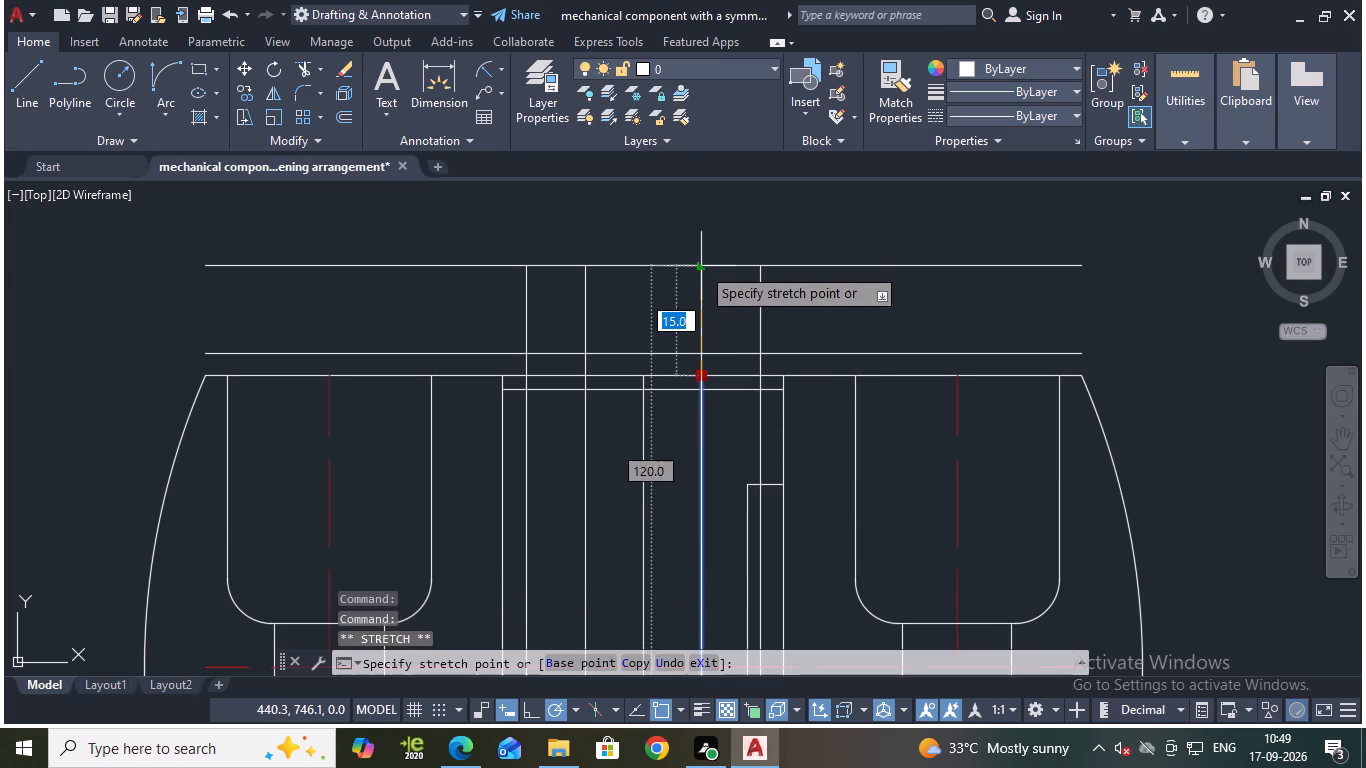
click(701, 267)
key(Escape)
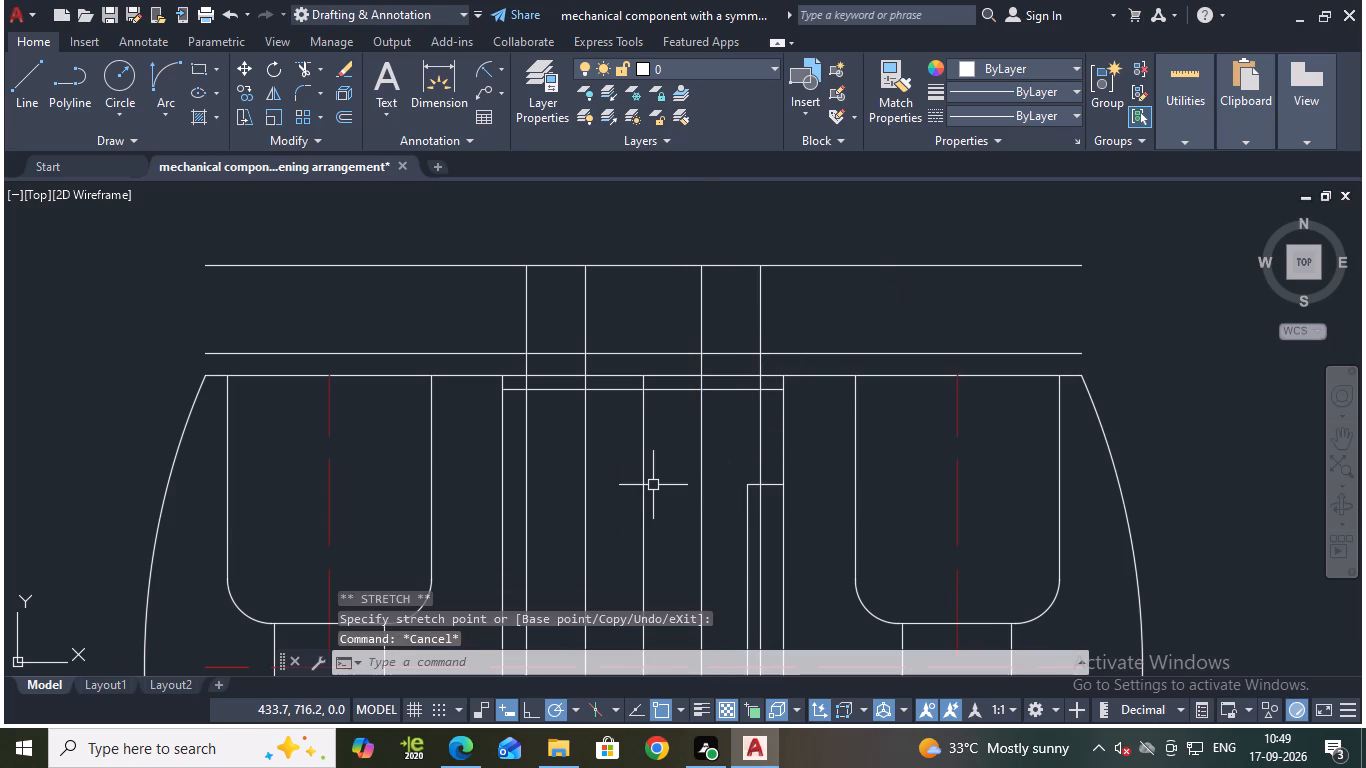
Trim the four extended vertical lines in the gap between the outline's top edge and the horizontal line 3 mm above it.
text(tr)
key(Return)
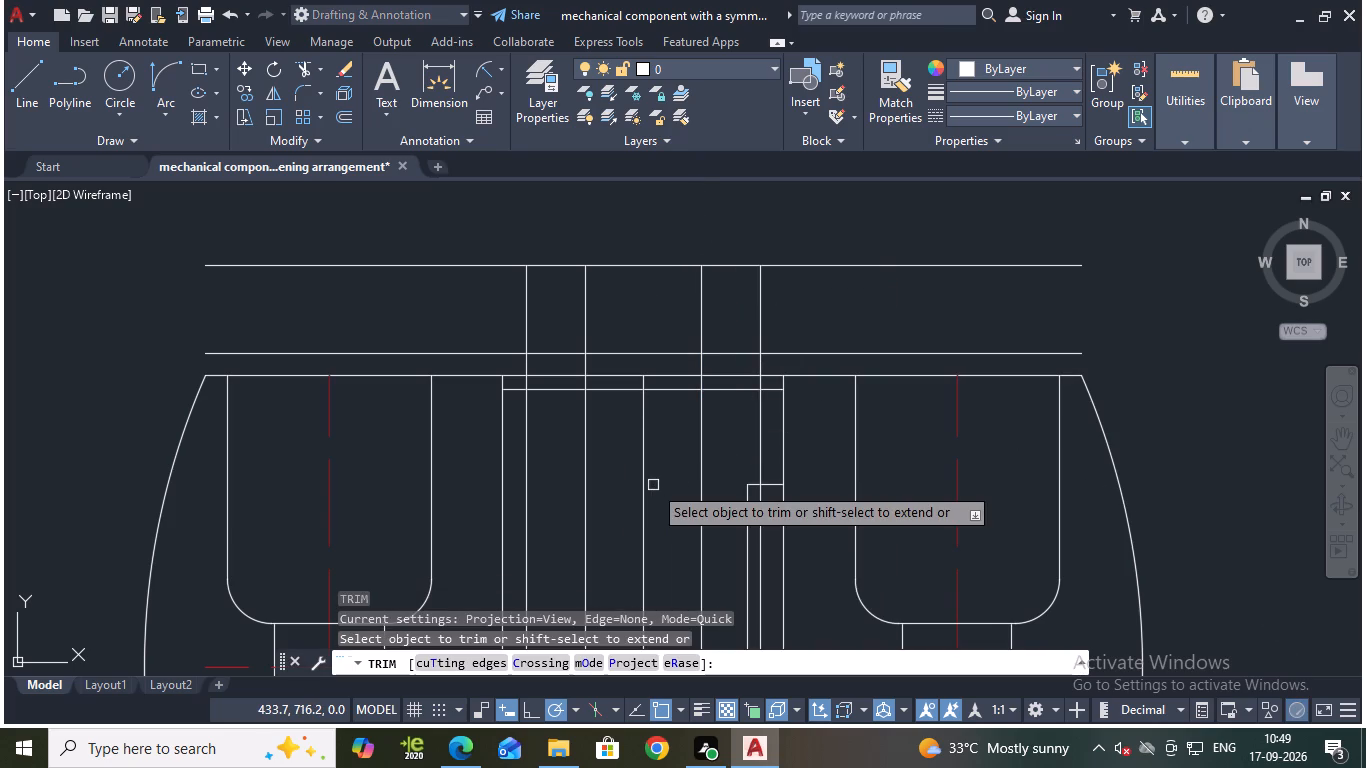
click(524, 359)
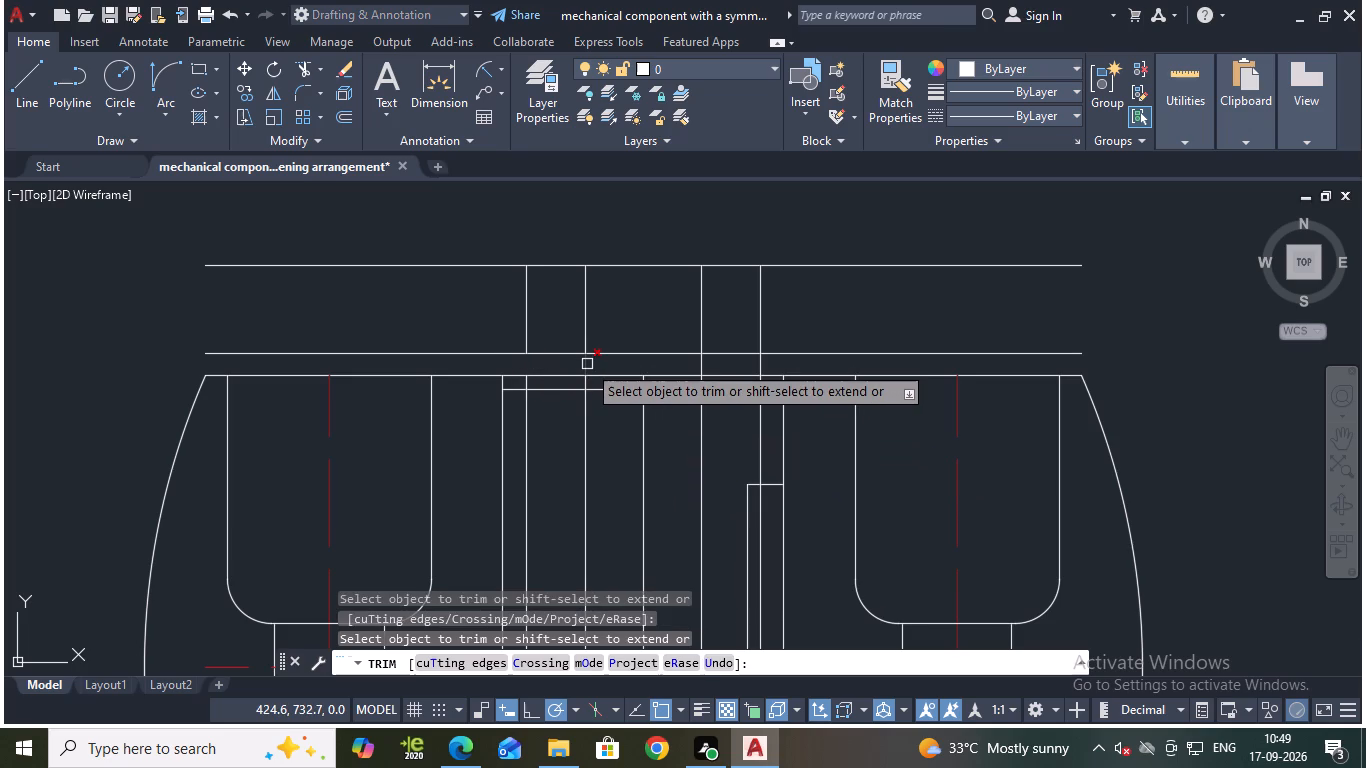
click(587, 364)
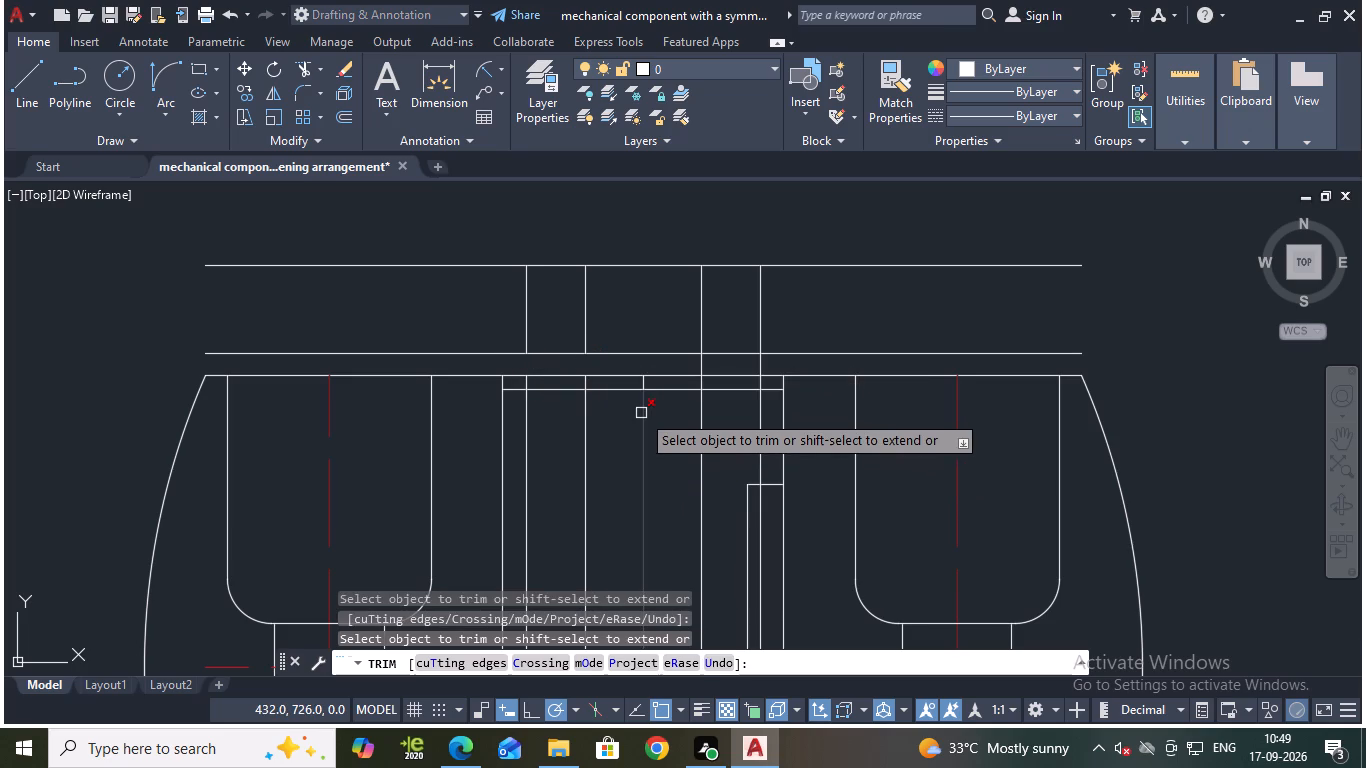
click(702, 362)
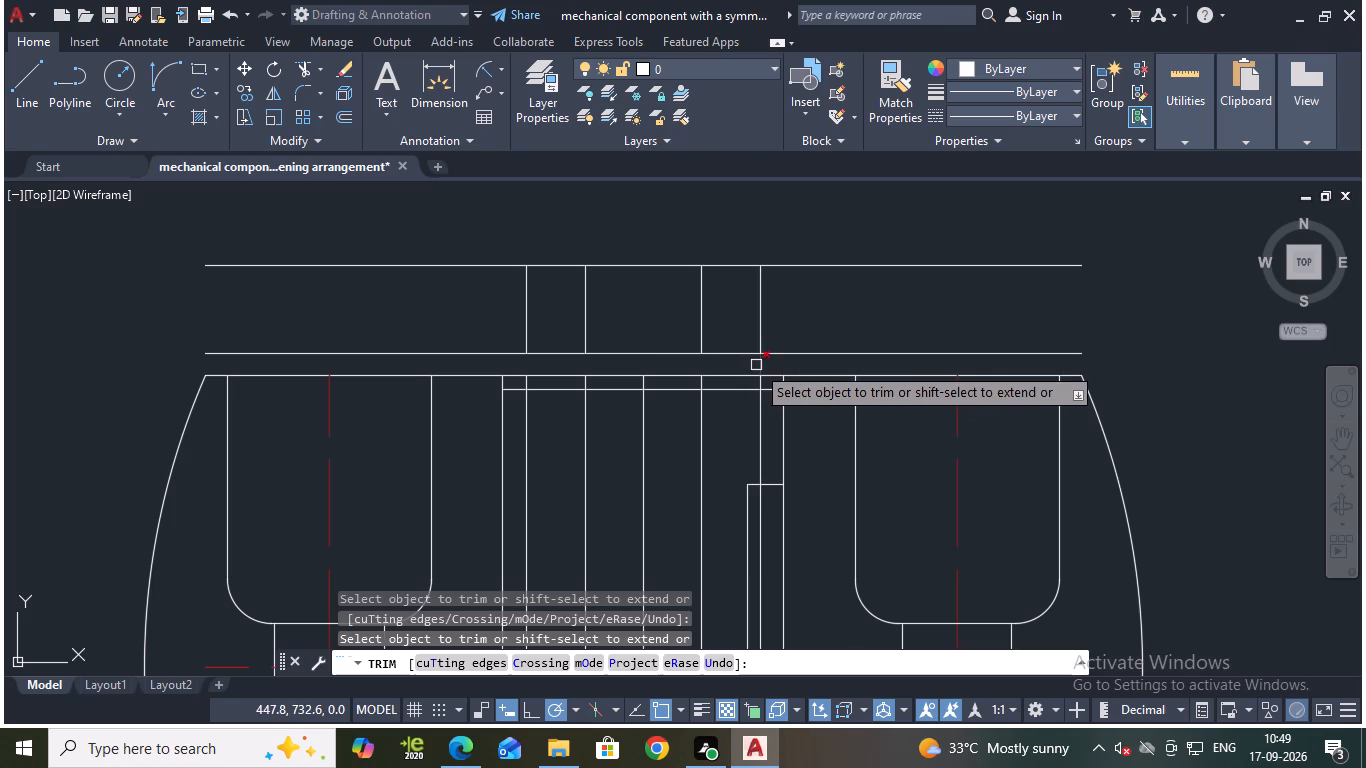
click(756, 365)
key(Escape)
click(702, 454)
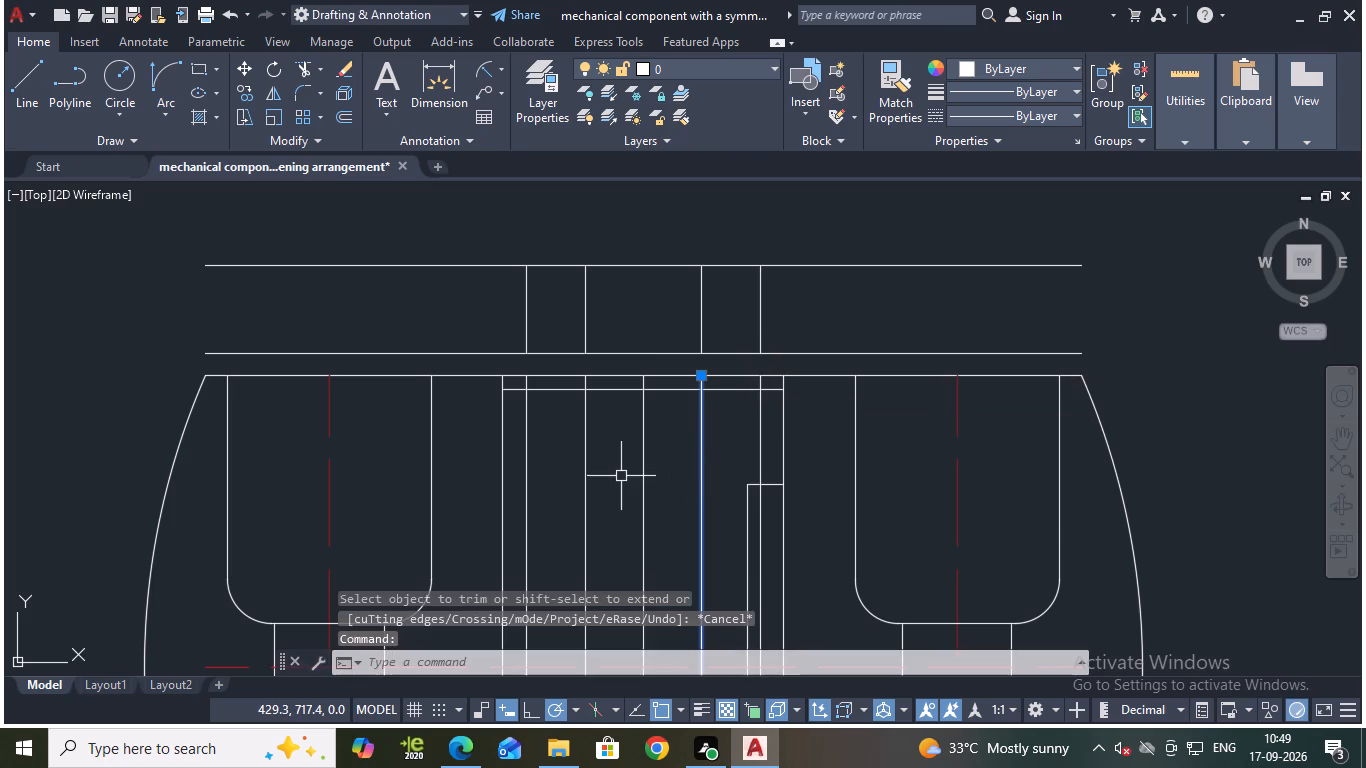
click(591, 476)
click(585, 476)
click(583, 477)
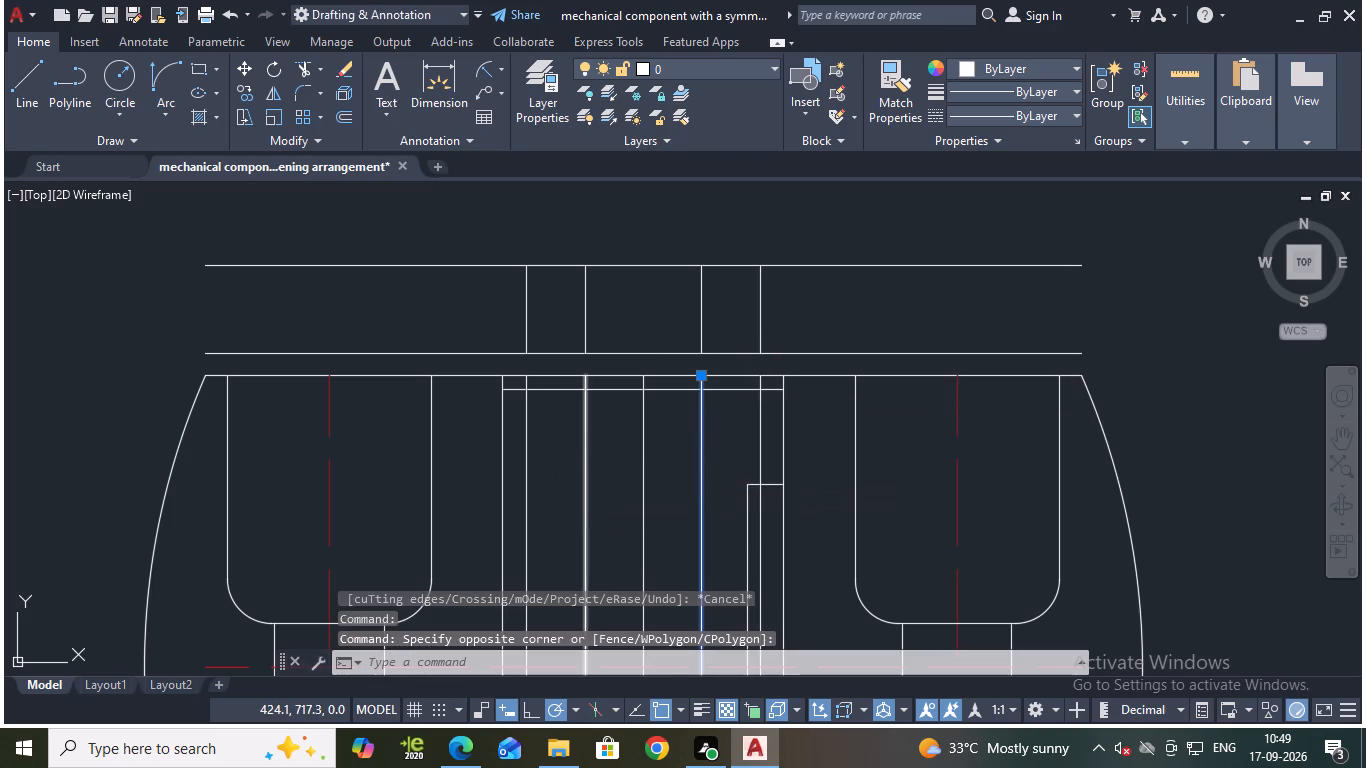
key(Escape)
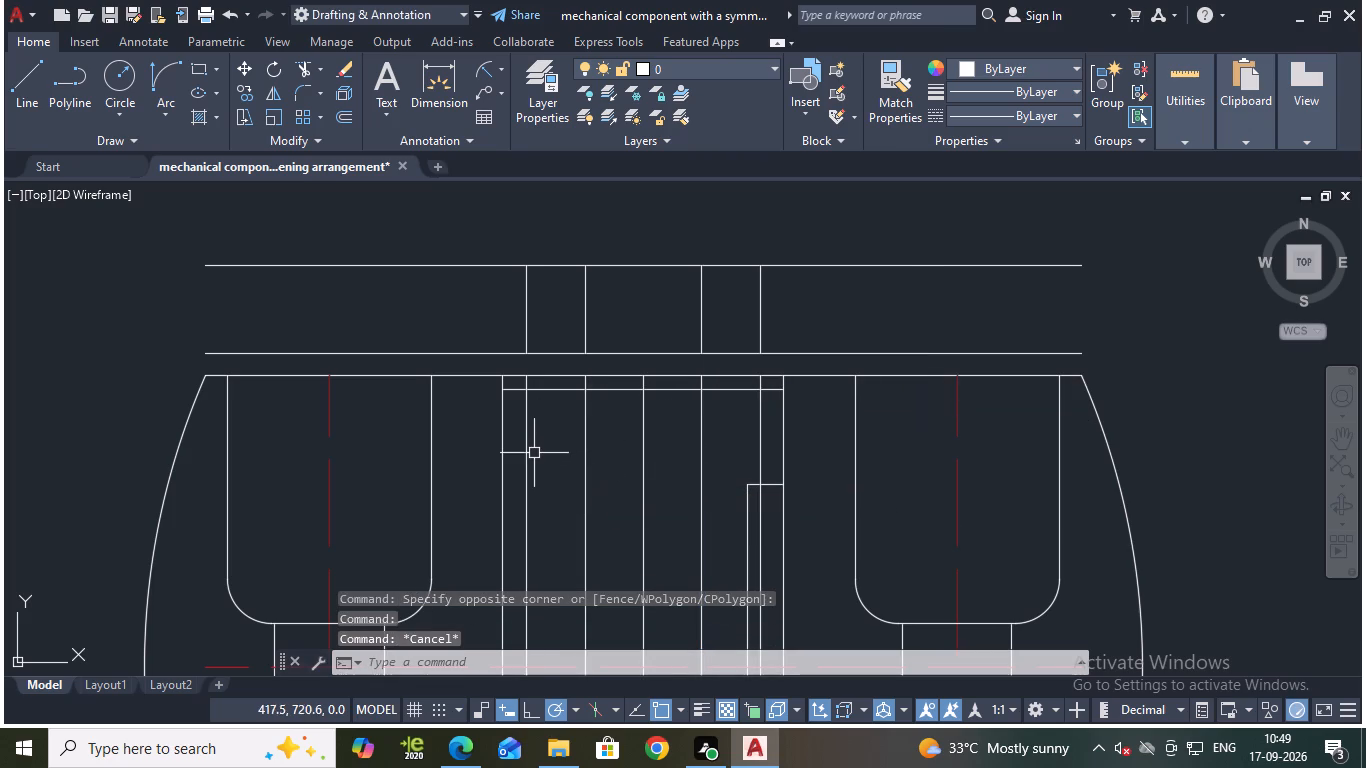
Erase the four leftover offset vertical lines inside the central rectangle, keeping its centre line.
click(527, 459)
click(587, 460)
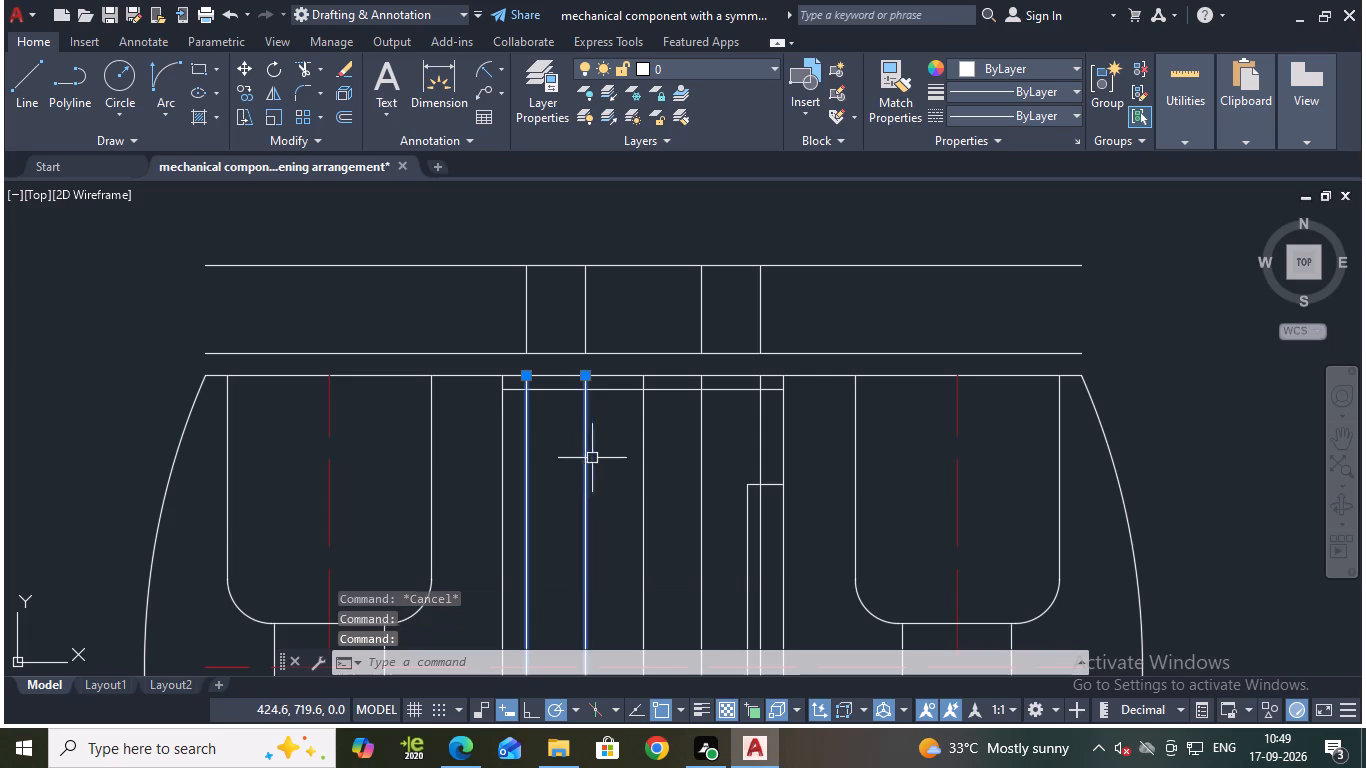
click(704, 474)
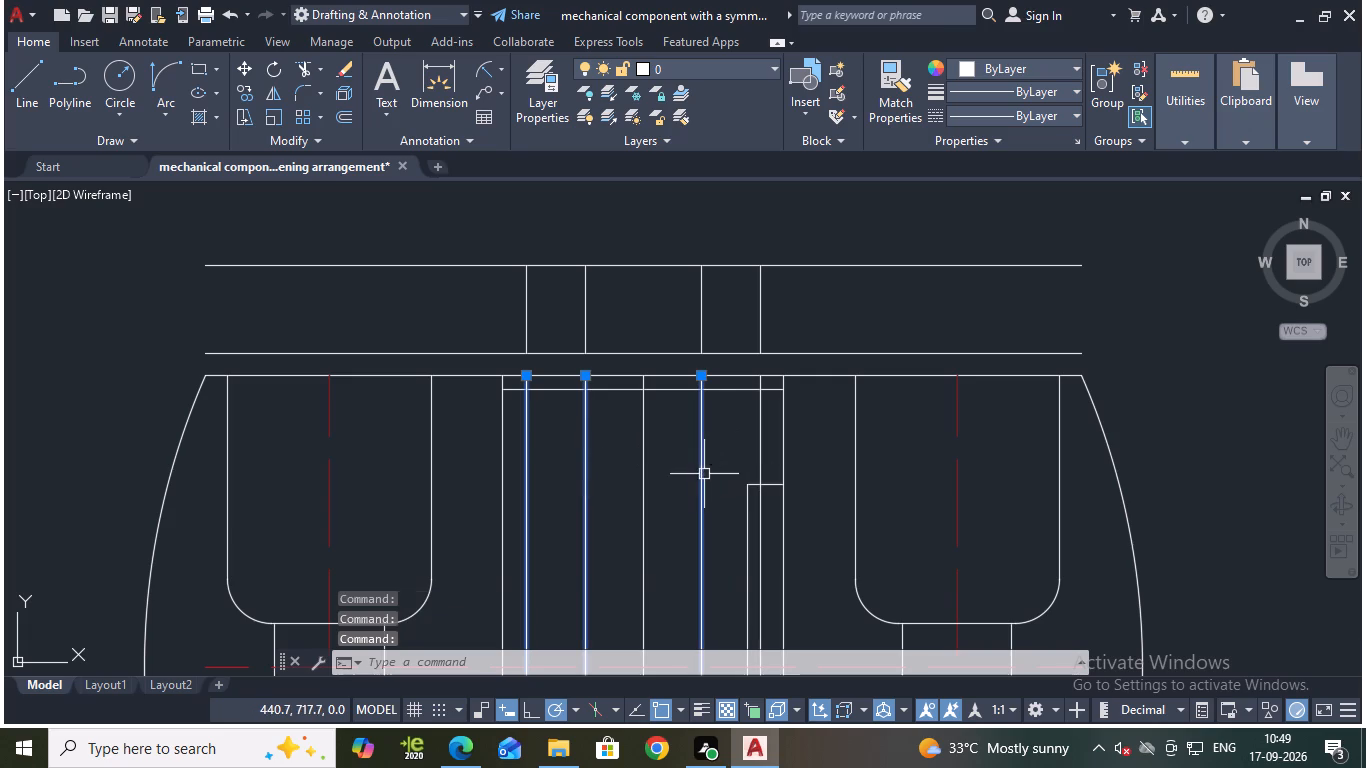
click(759, 453)
key(e)
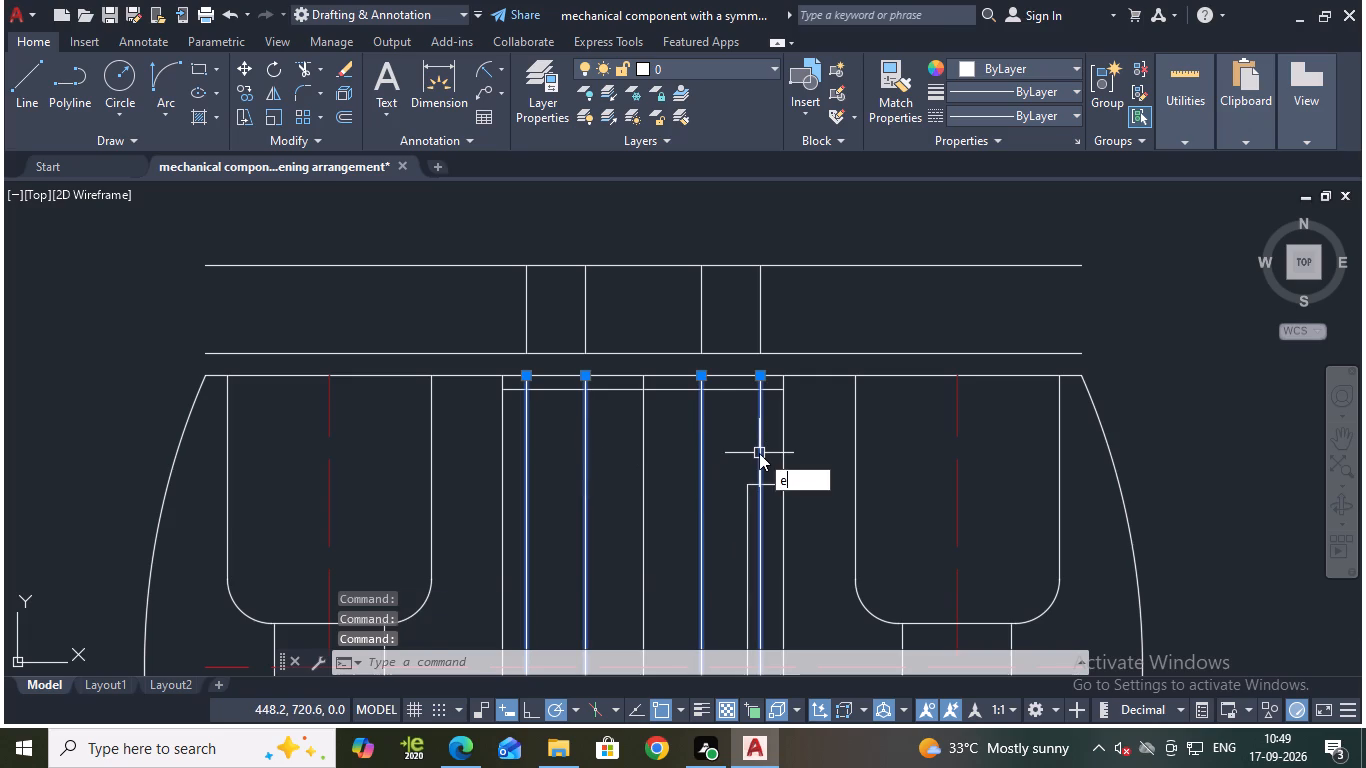
key(Return)
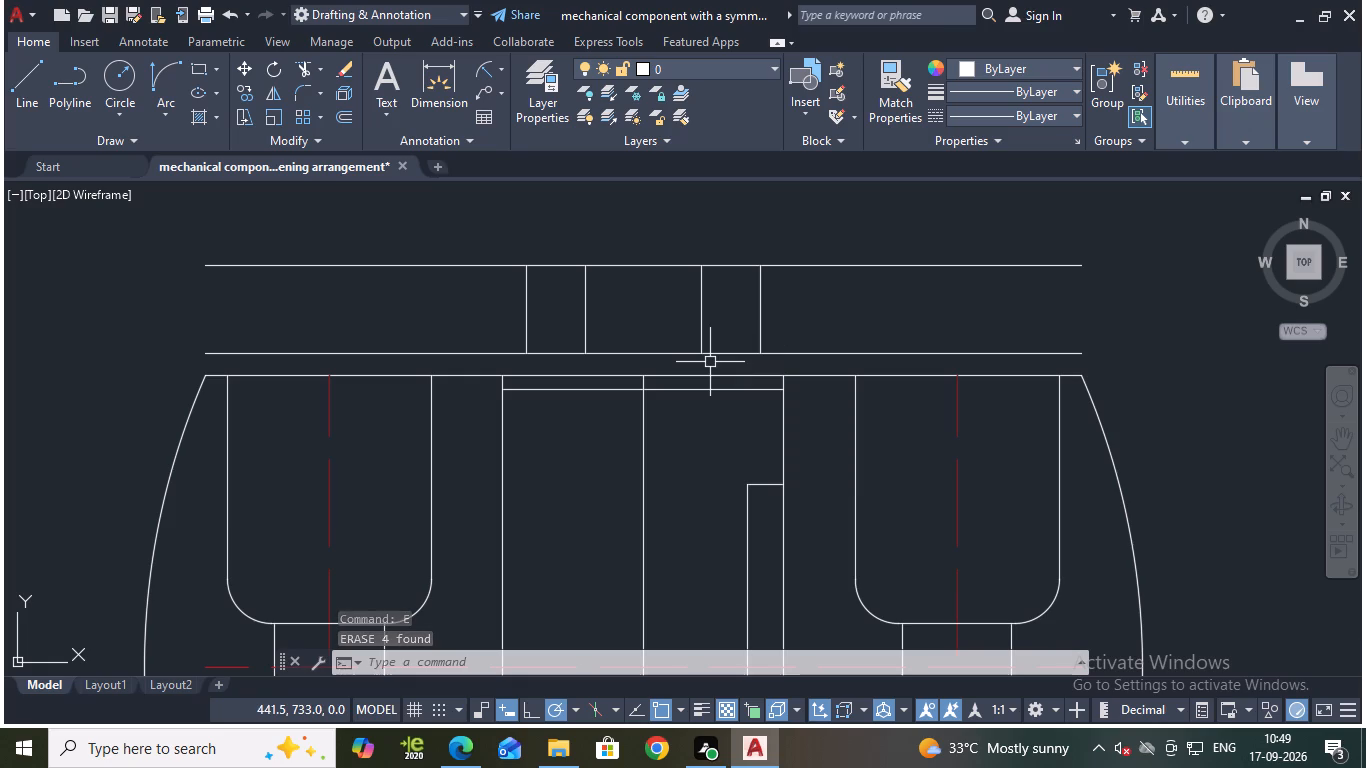
Trim both ends of the topmost horizontal line back to the outer verticals of the upper extension.
text(tr)
key(Return)
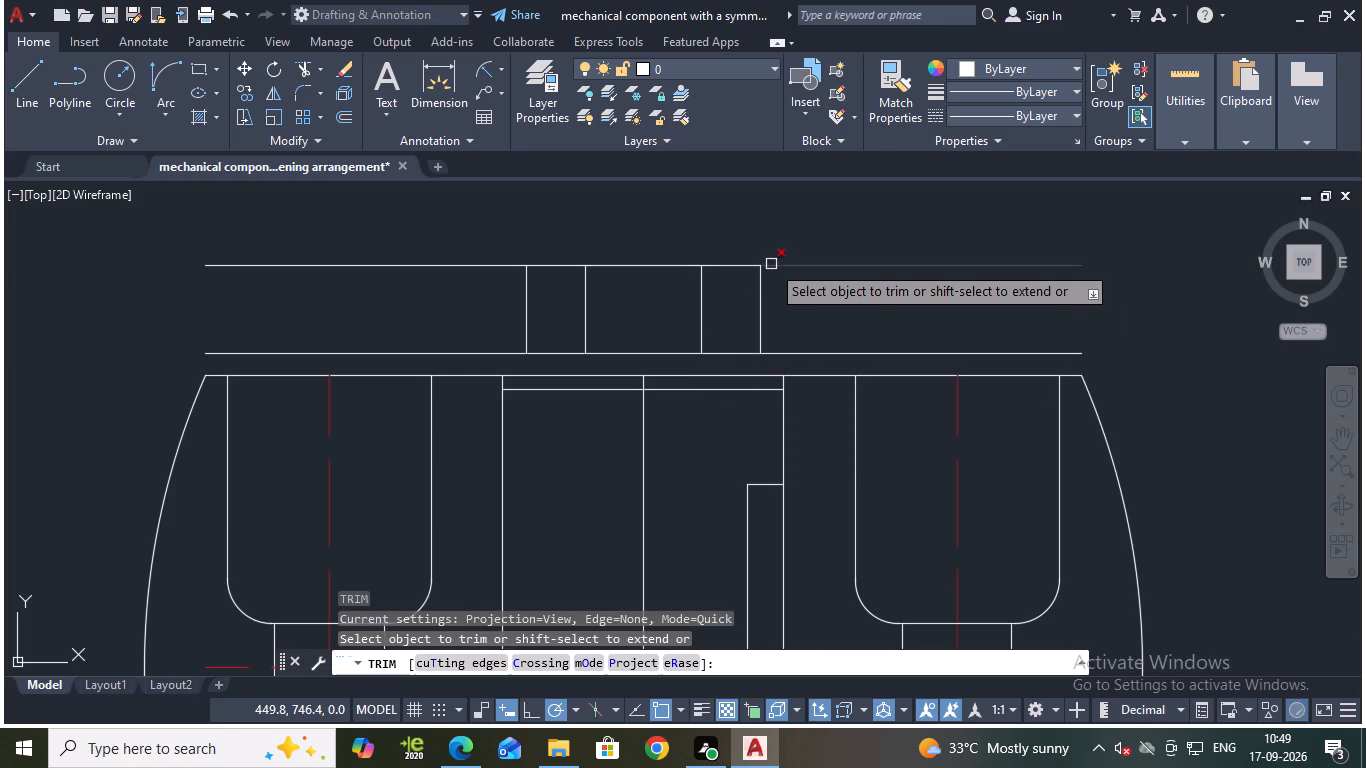
click(771, 264)
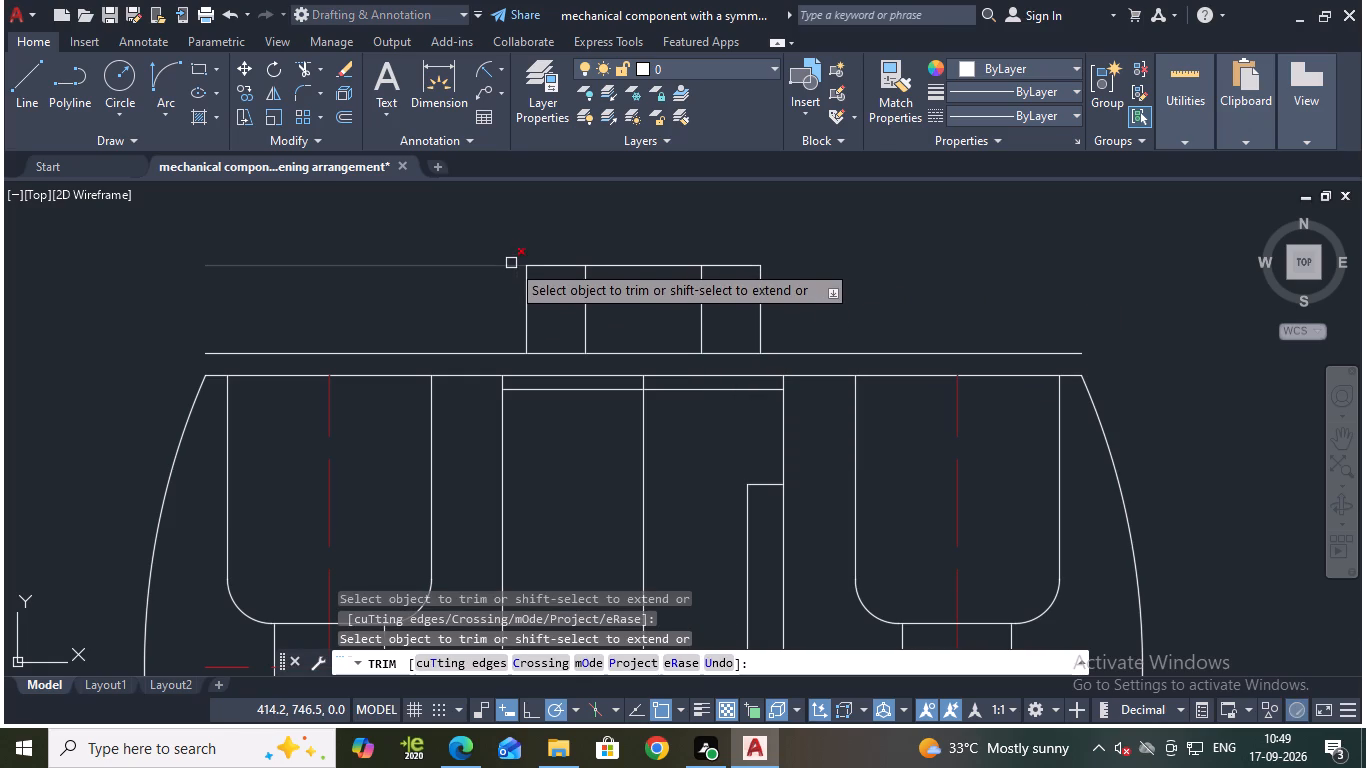
click(511, 263)
key(Escape)
Save the drawing.
key(ctrl+s)
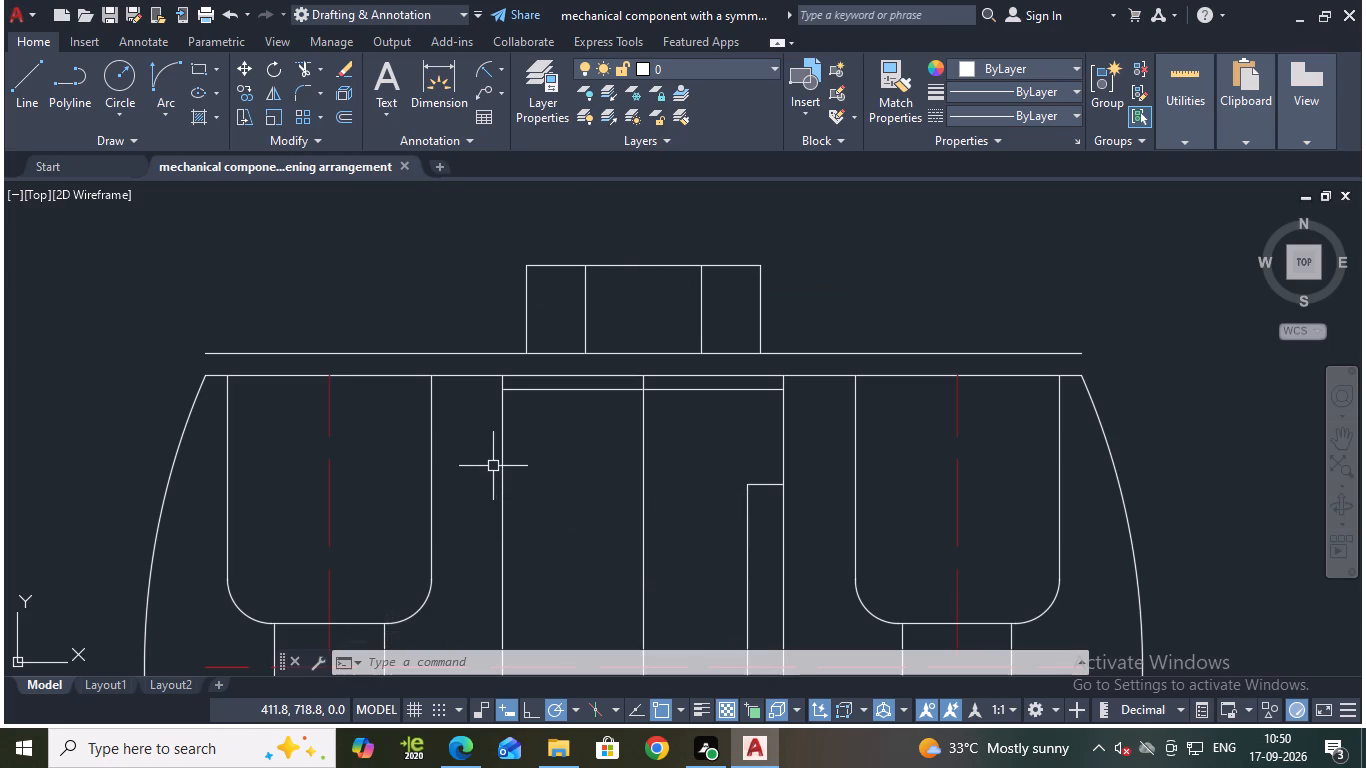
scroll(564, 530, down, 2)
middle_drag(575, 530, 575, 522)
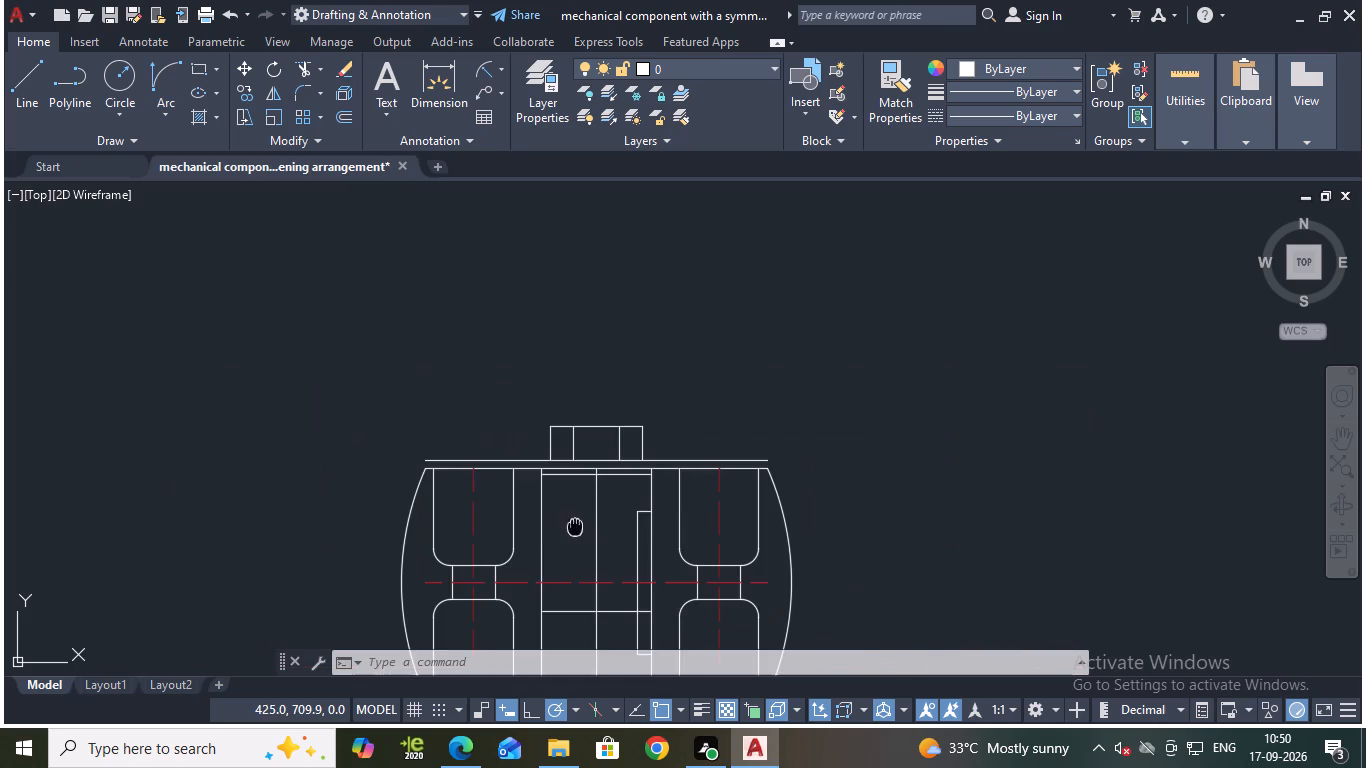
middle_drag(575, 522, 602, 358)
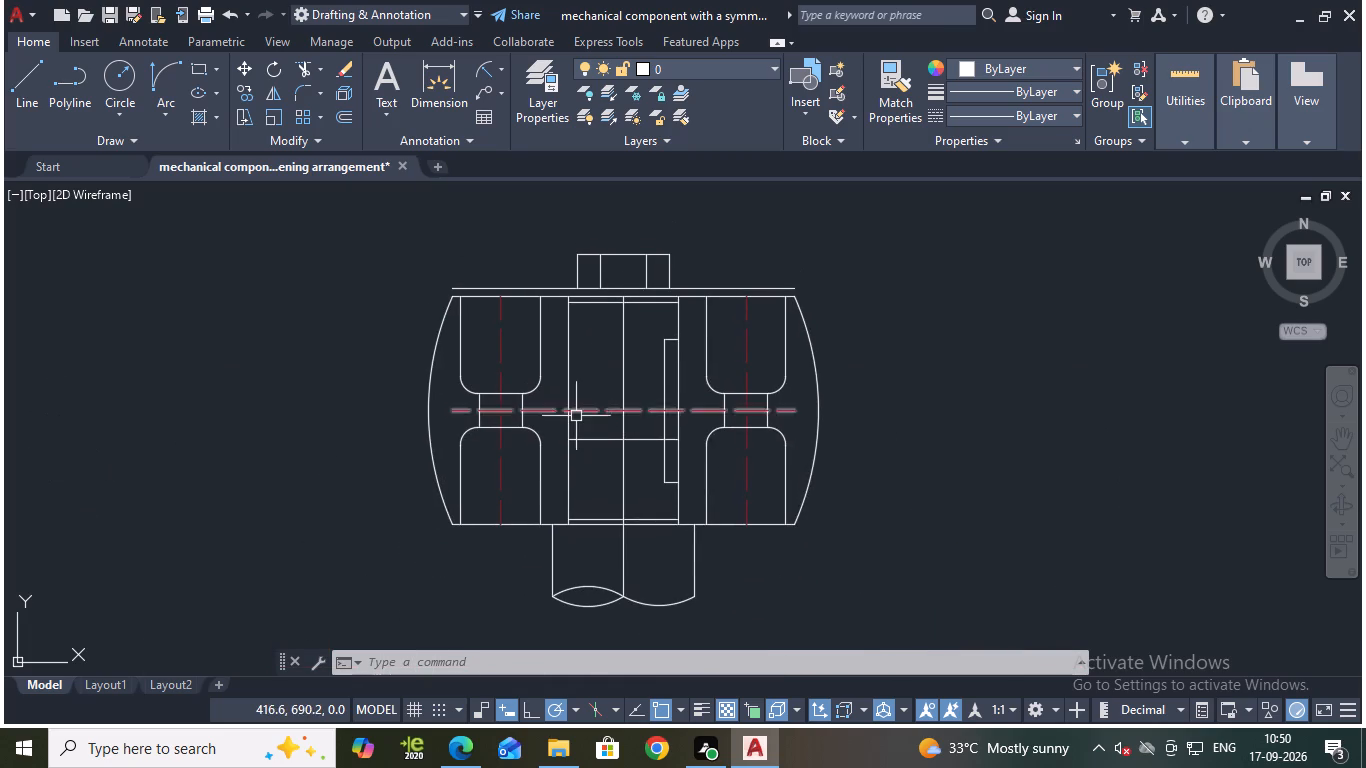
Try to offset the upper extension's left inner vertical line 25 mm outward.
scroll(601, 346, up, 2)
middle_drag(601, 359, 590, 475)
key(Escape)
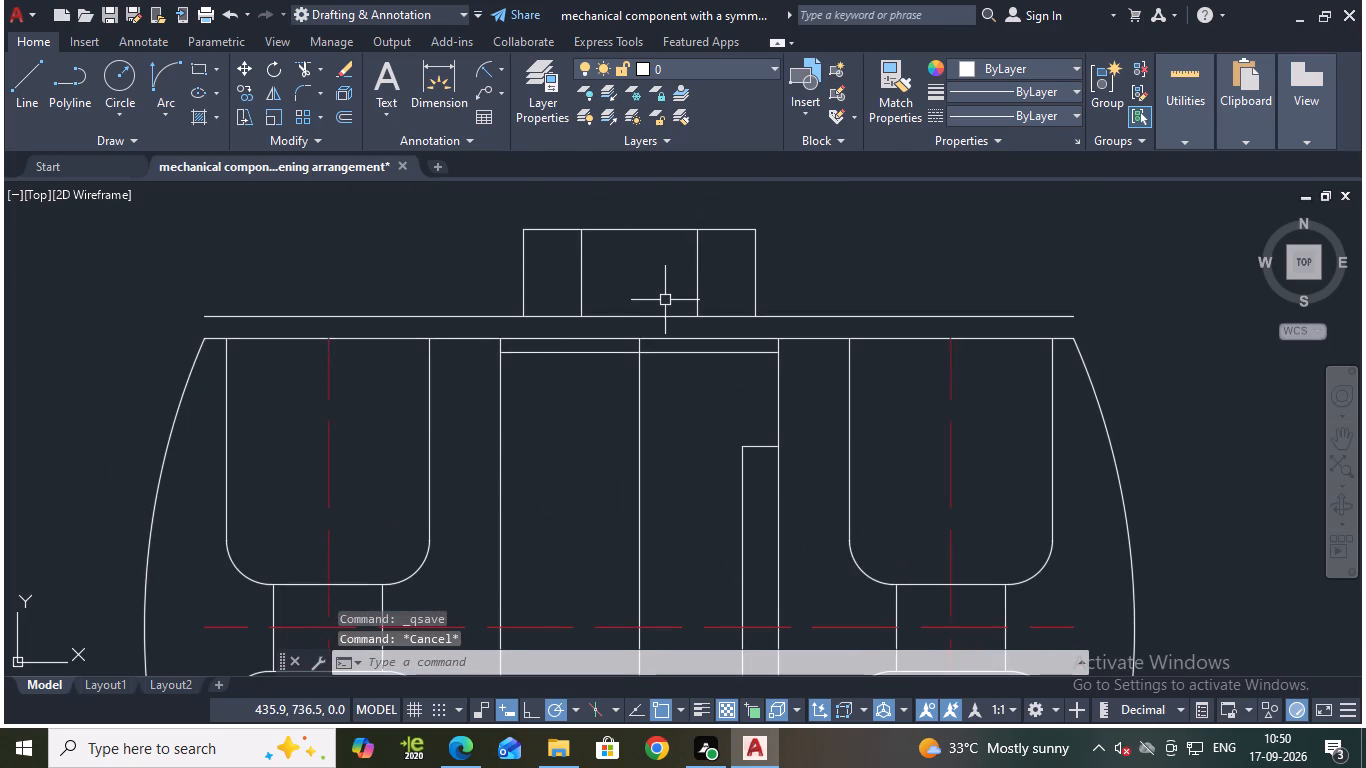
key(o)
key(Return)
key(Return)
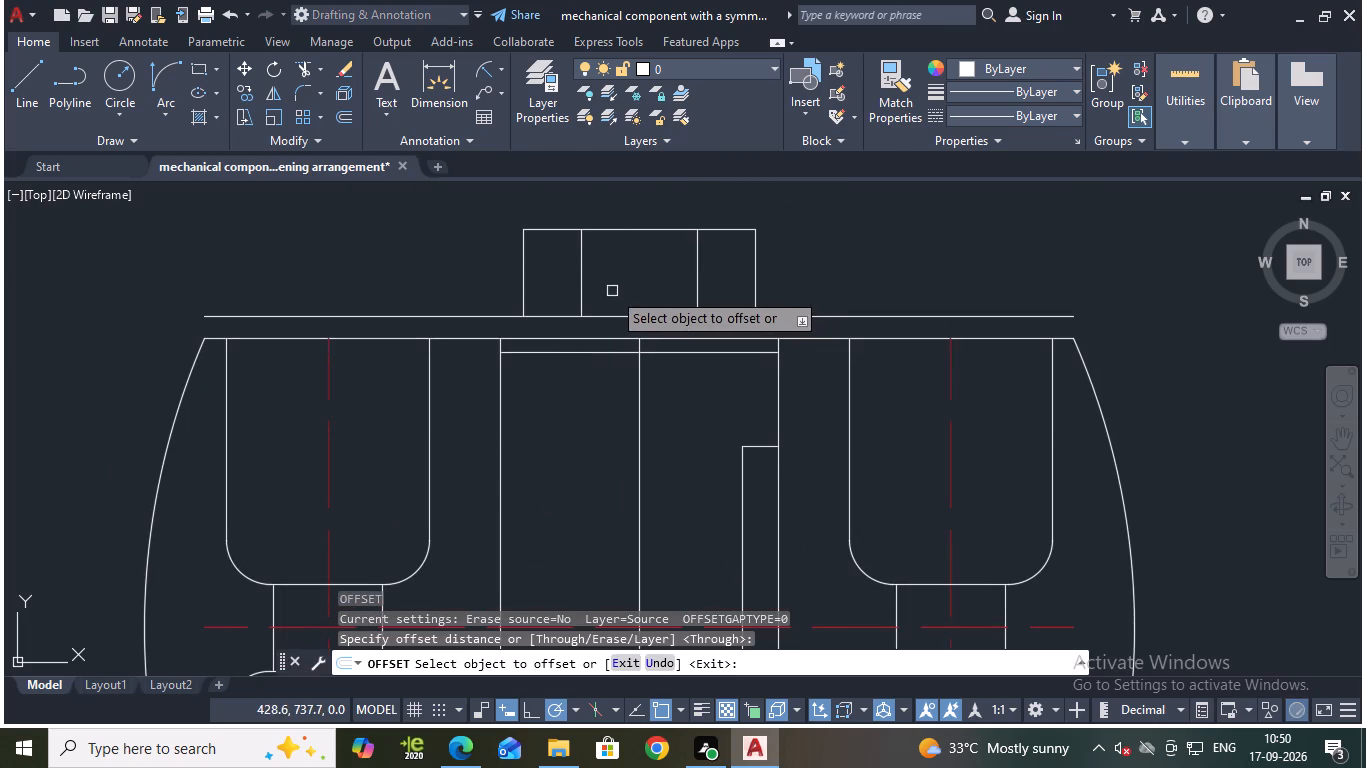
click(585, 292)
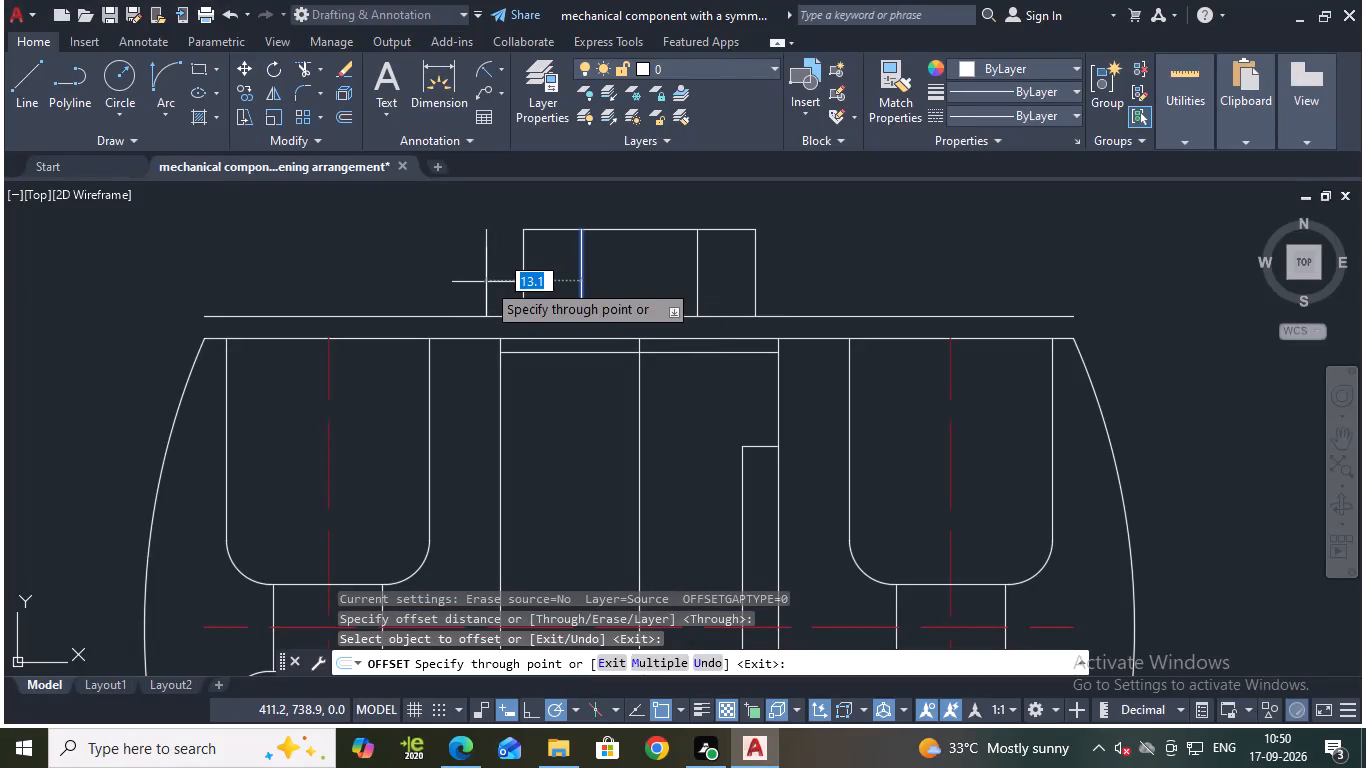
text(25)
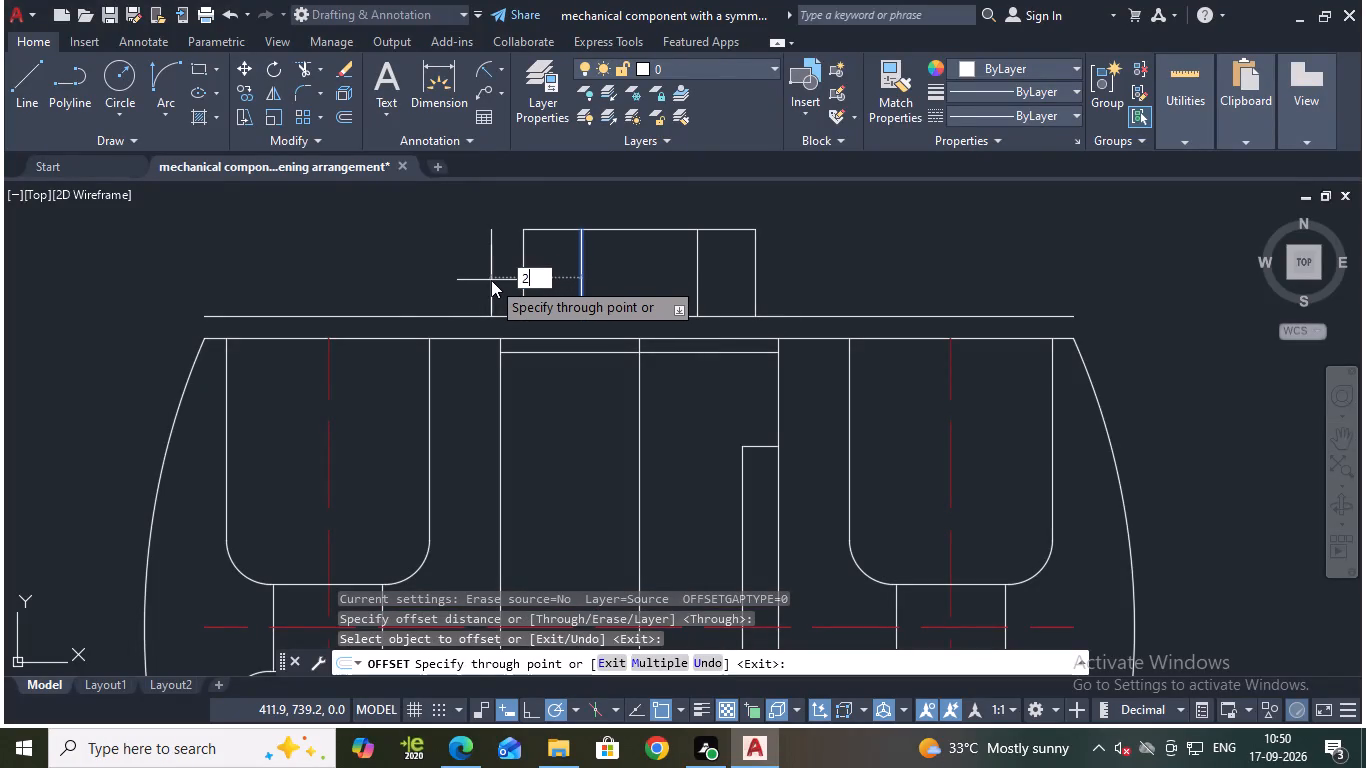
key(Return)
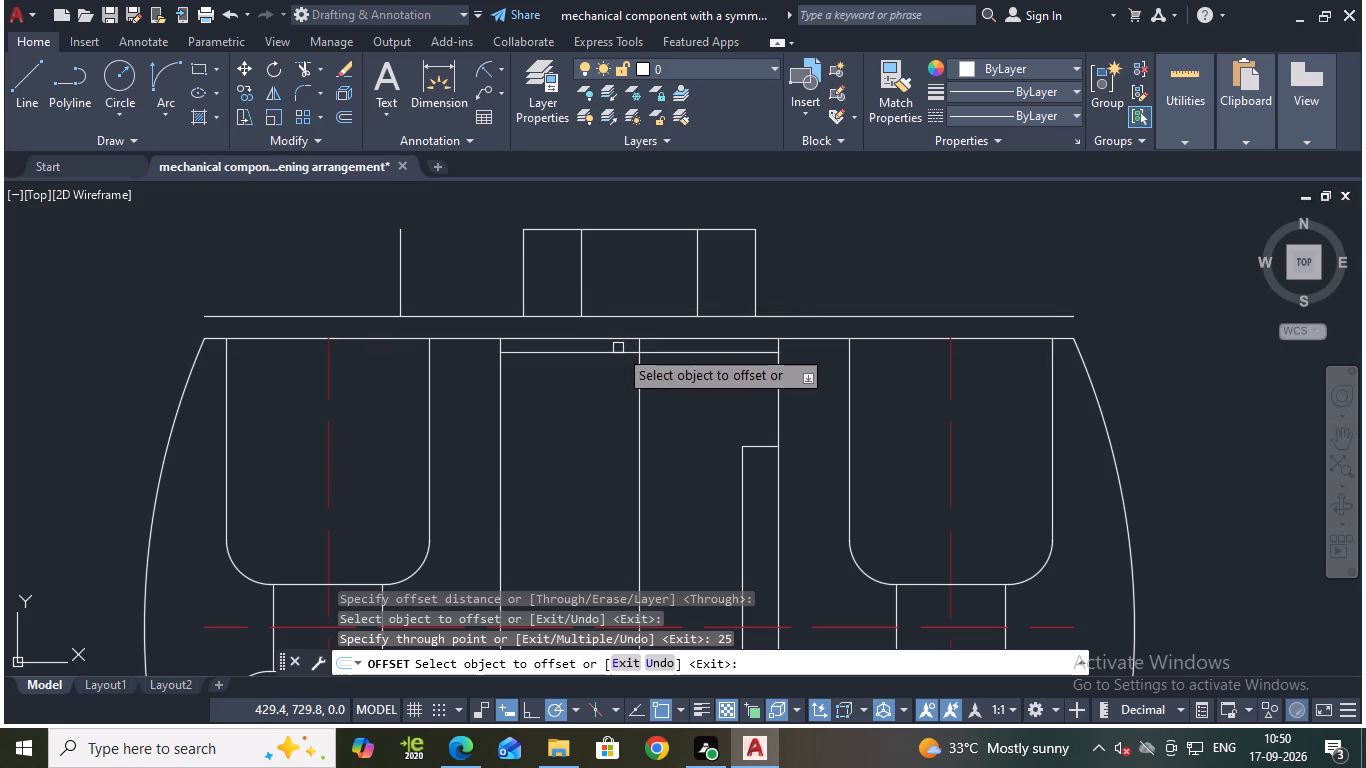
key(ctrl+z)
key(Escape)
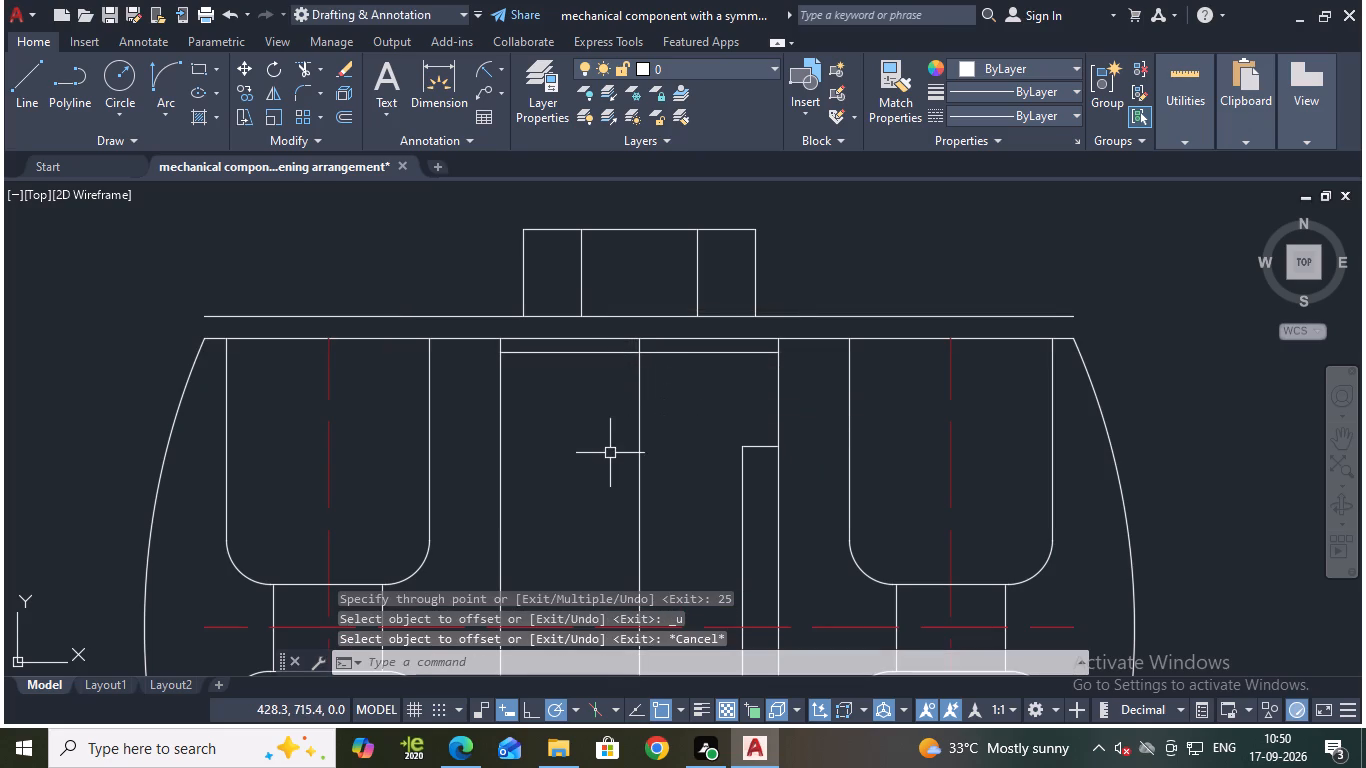
Stretch the upper end of the central vertical line up to the top edge of the upper extension.
middle_drag(609, 454, 651, 299)
scroll(637, 334, down, 2)
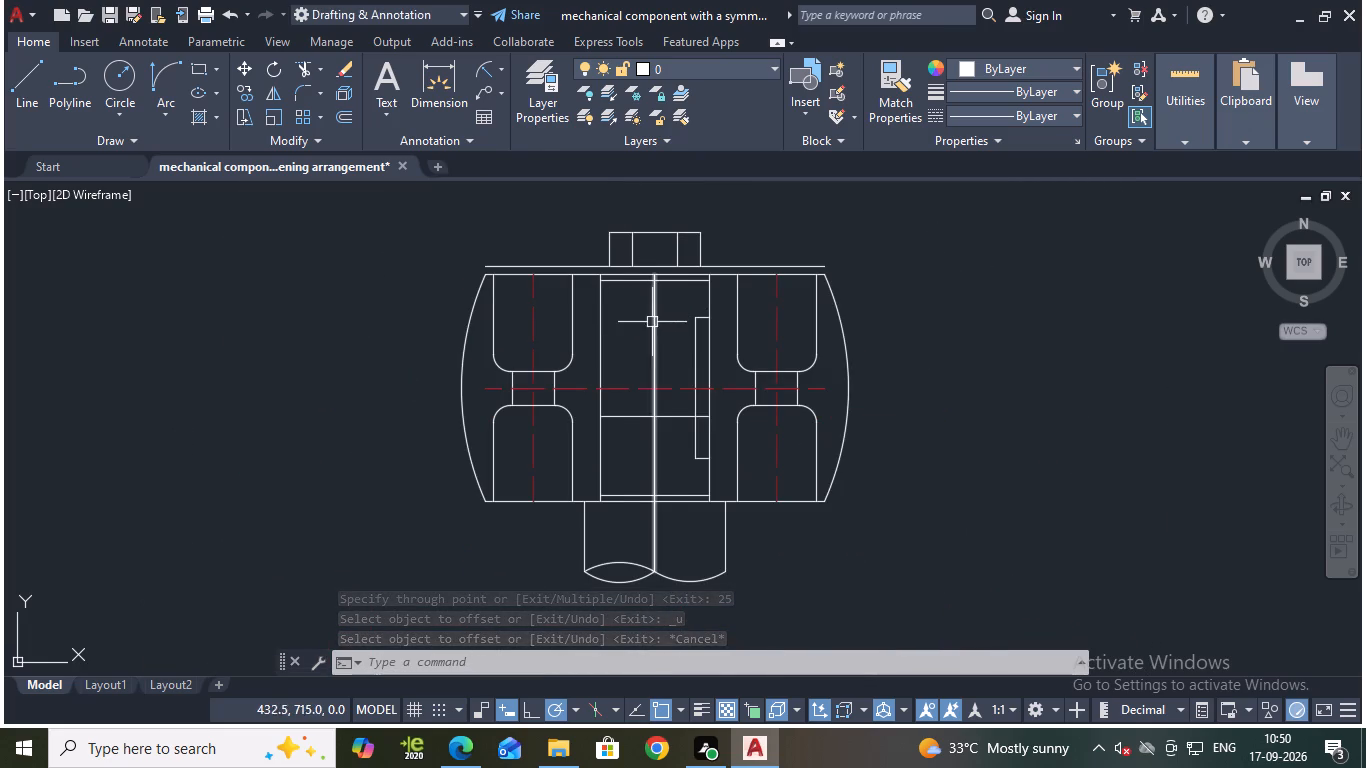
click(648, 324)
click(654, 324)
click(654, 322)
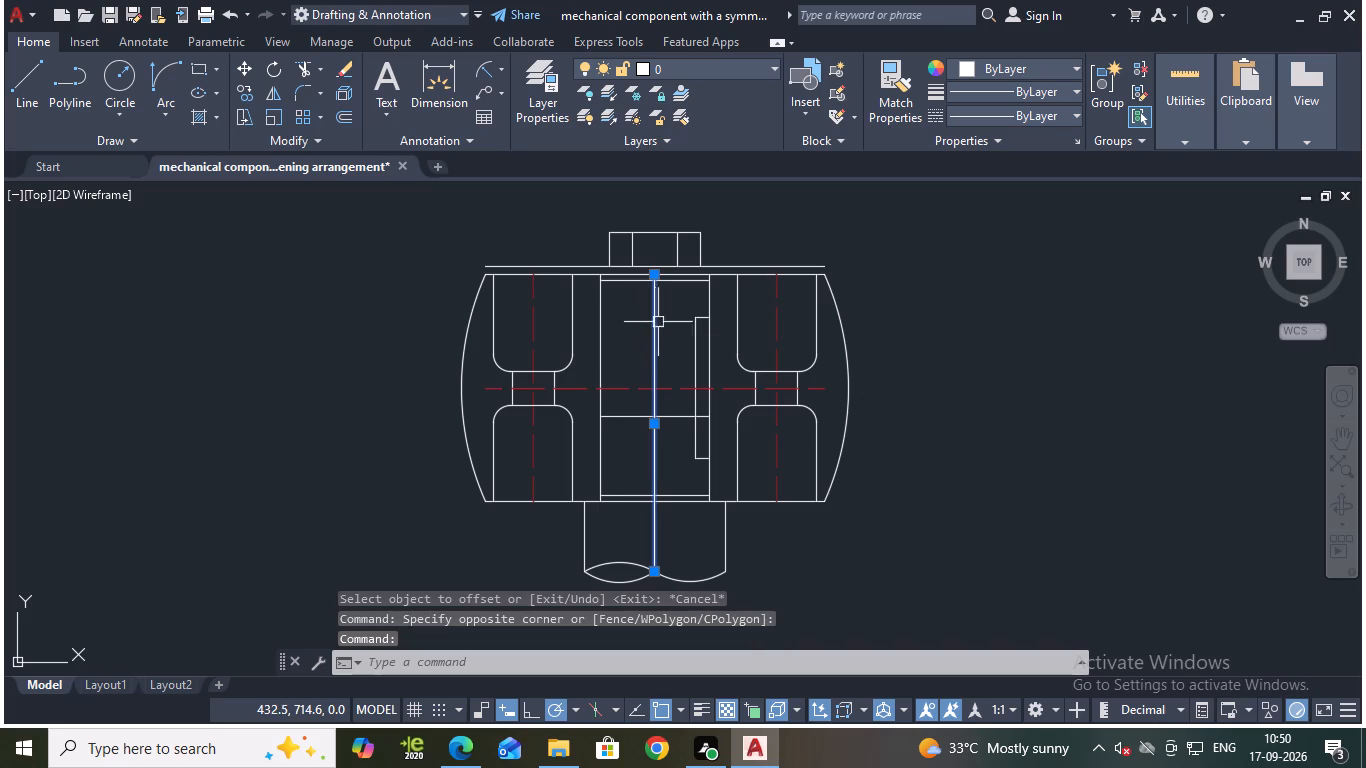
scroll(703, 332, up, 2)
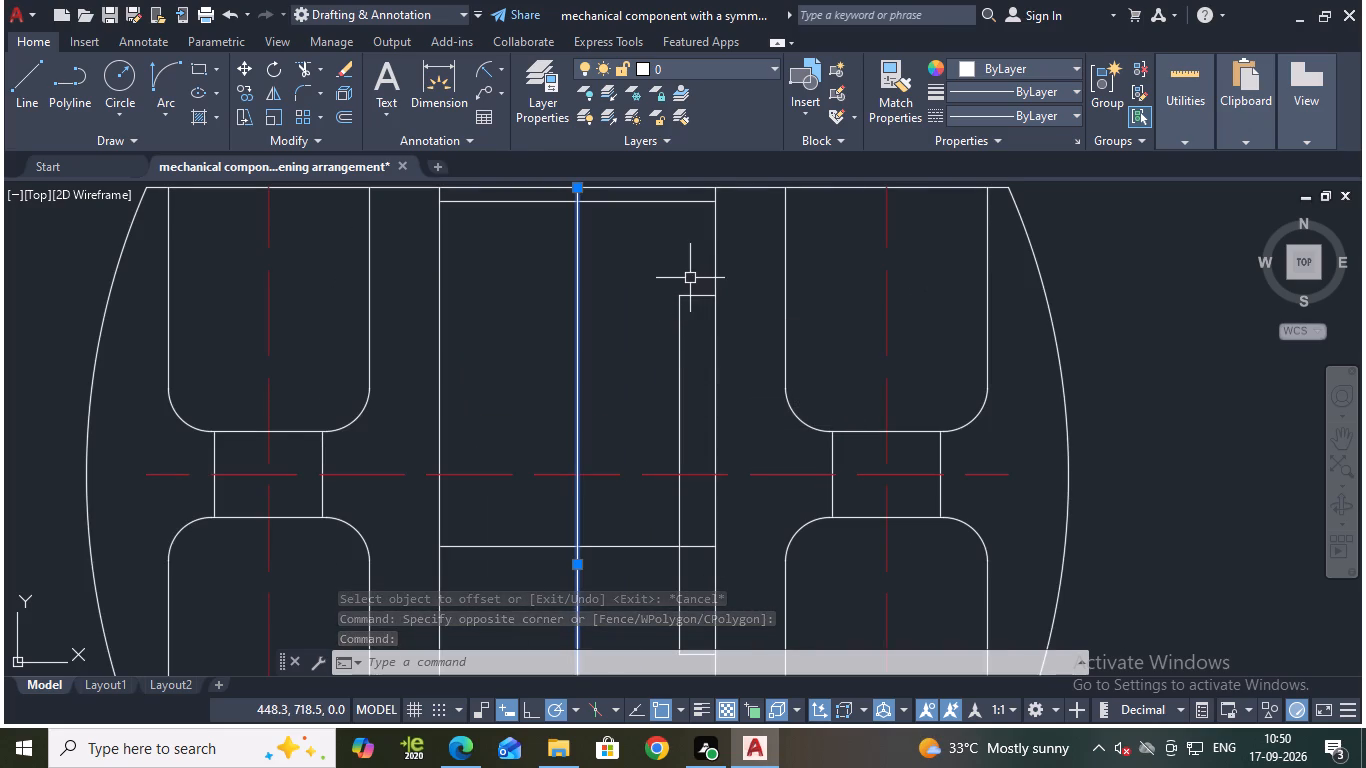
middle_drag(652, 284, 674, 412)
scroll(632, 302, up, 3)
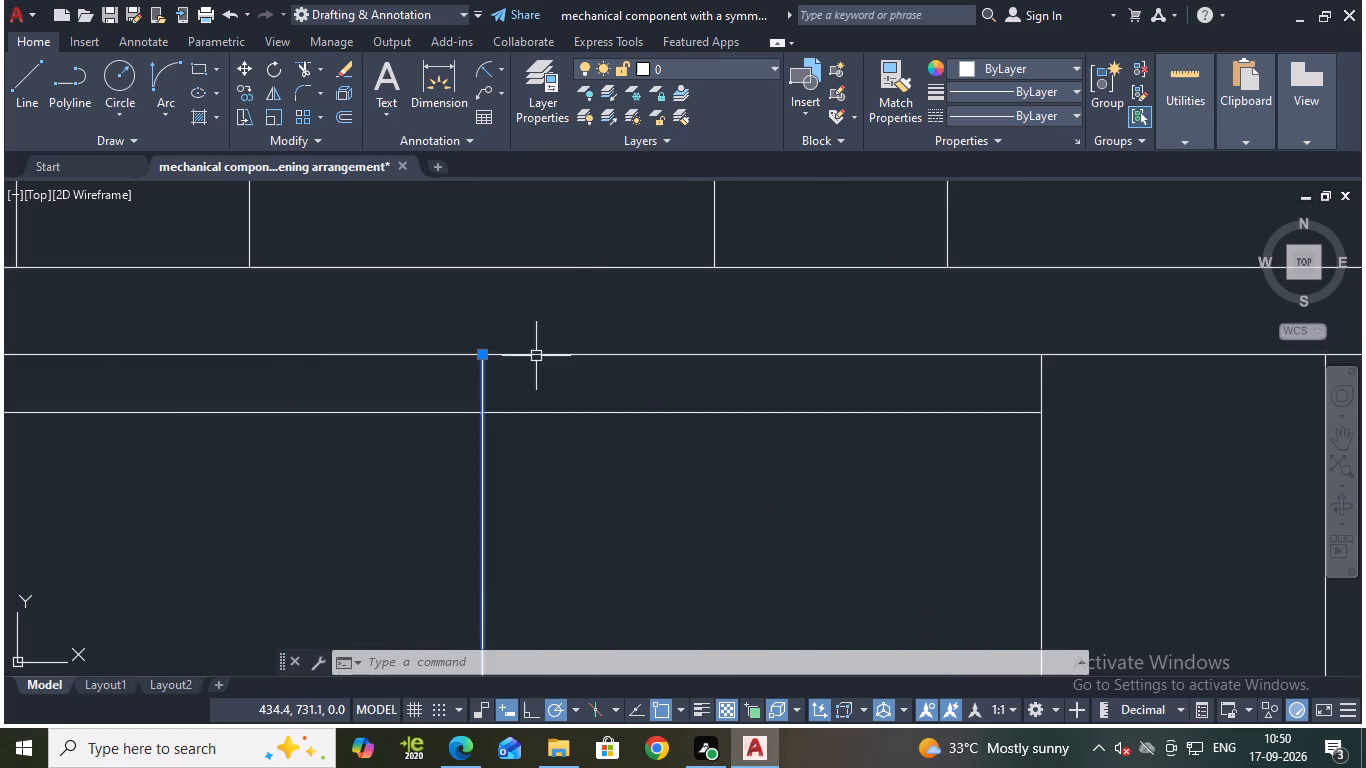
scroll(536, 356, down, 2)
click(520, 356)
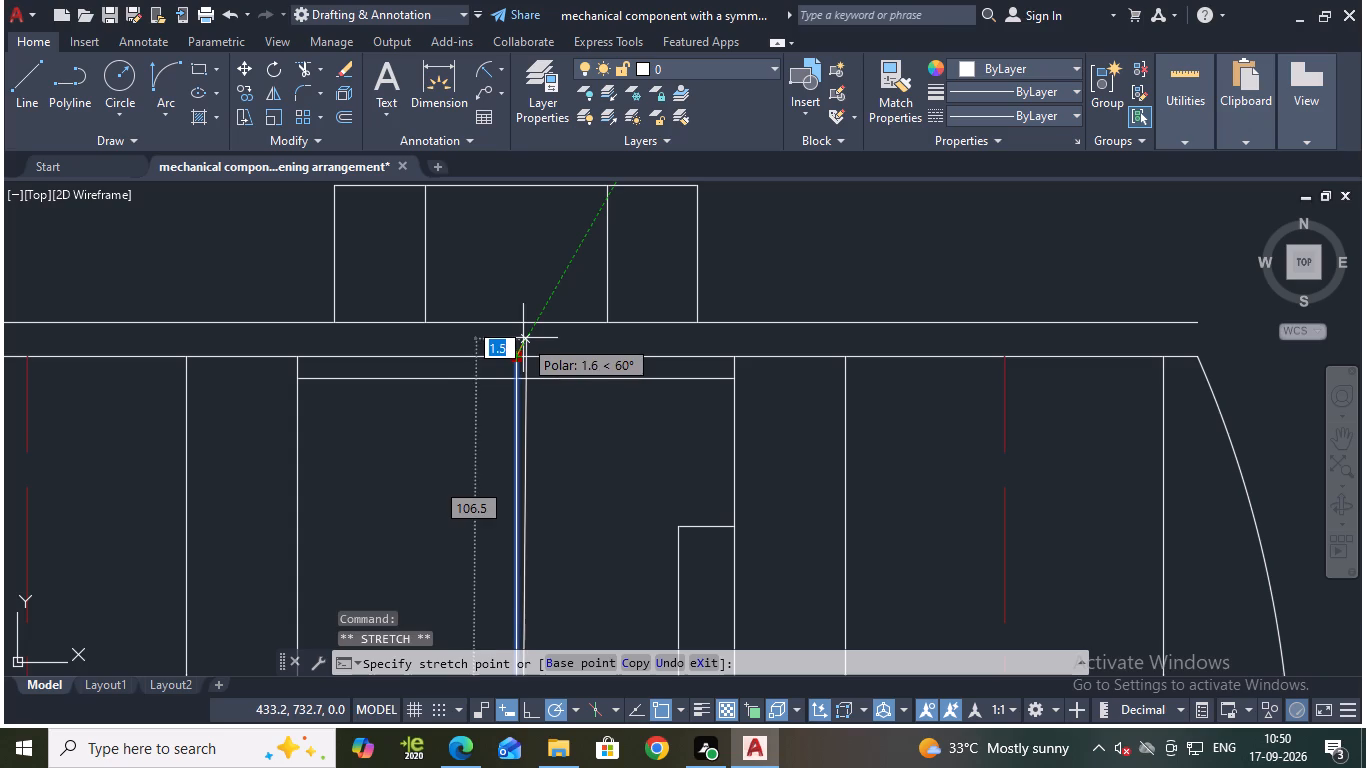
middle_drag(524, 270, 532, 337)
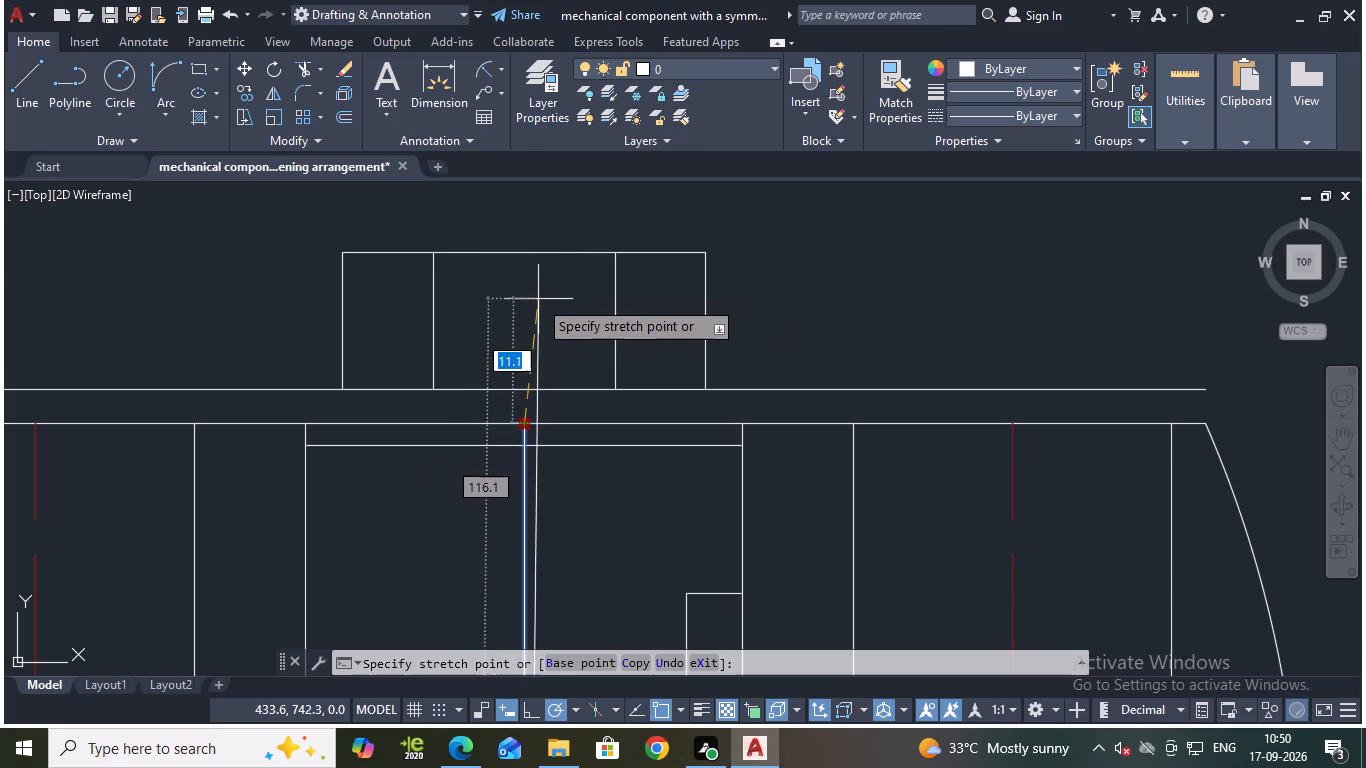
click(527, 250)
key(Escape)
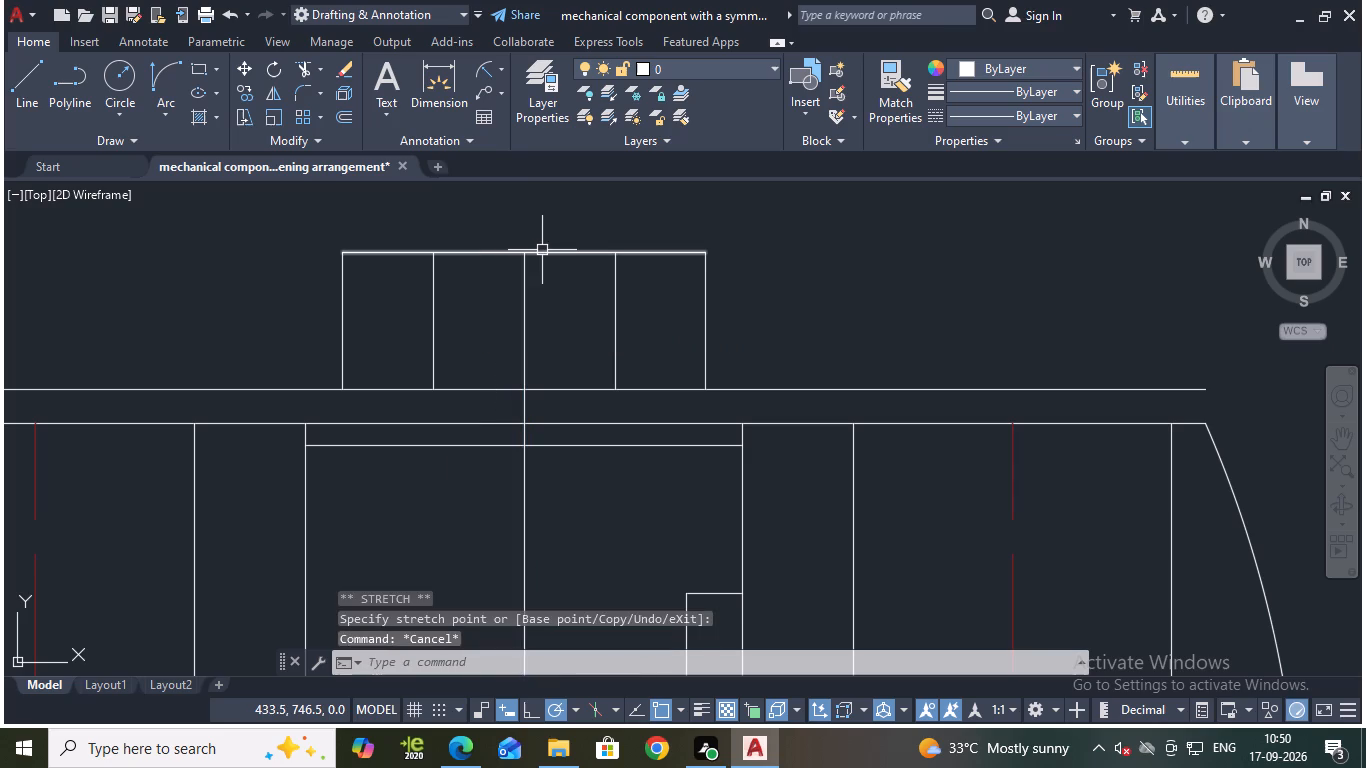
Save the drawing.
key(ctrl+s)
Offset the extended central vertical line 25 mm to each side.
scroll(763, 319, down, 2)
middle_click(762, 319)
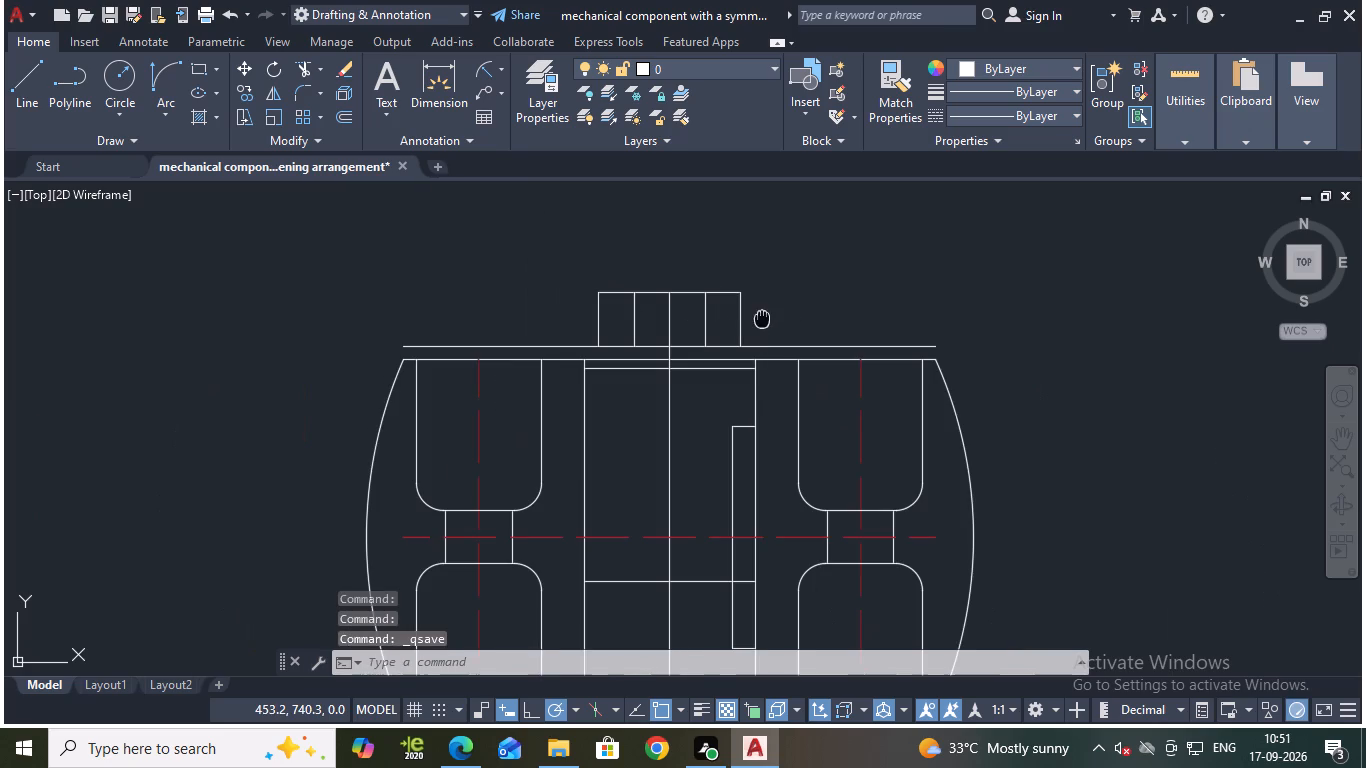
scroll(762, 319, up, 2)
key(o)
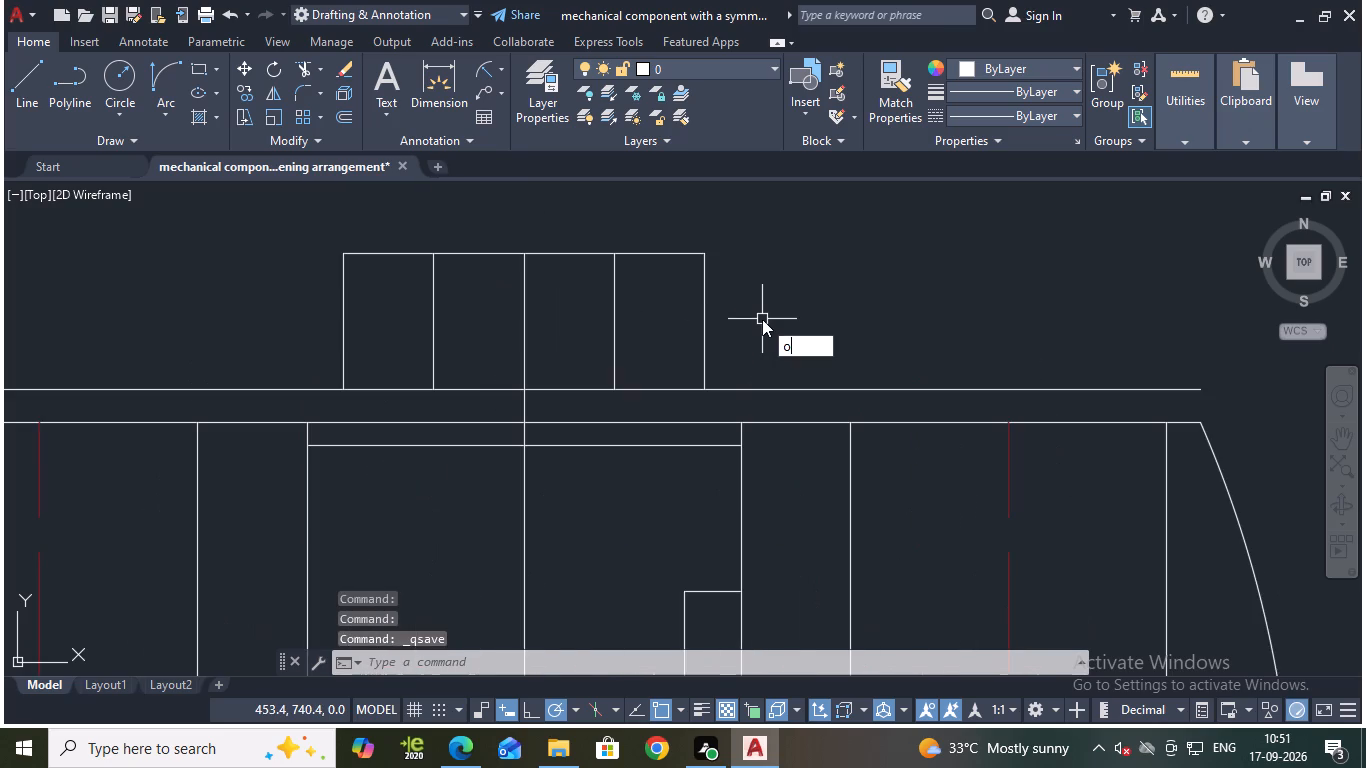
key(Return)
key(Return)
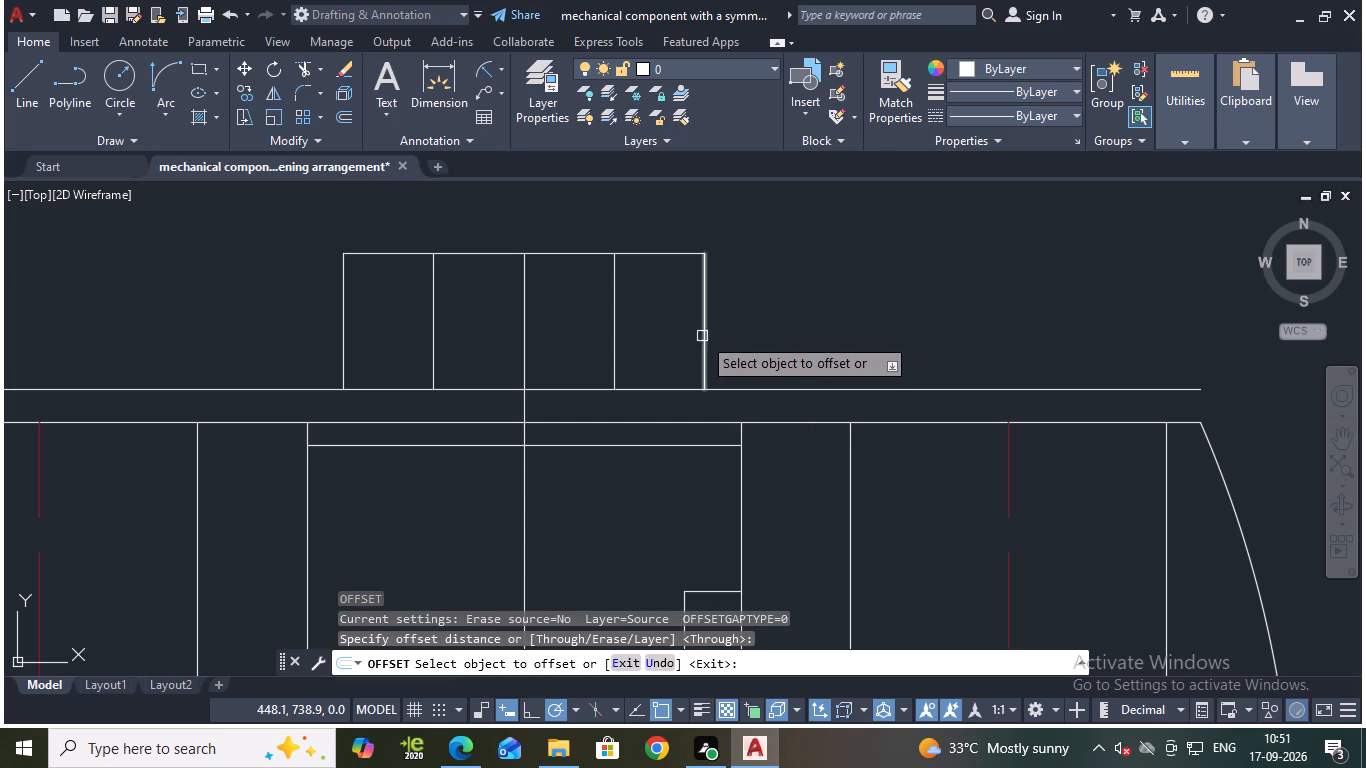
click(523, 334)
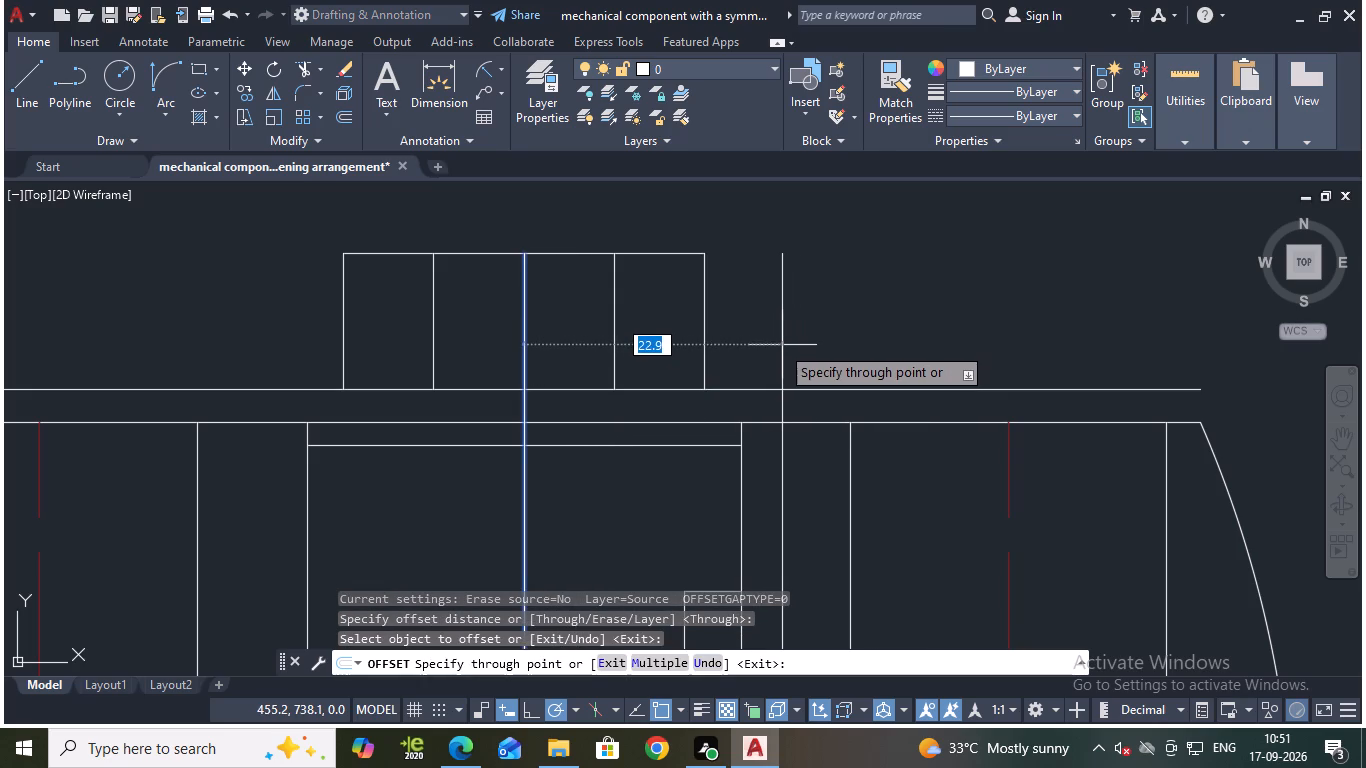
key(2)
key(5)
key(Return)
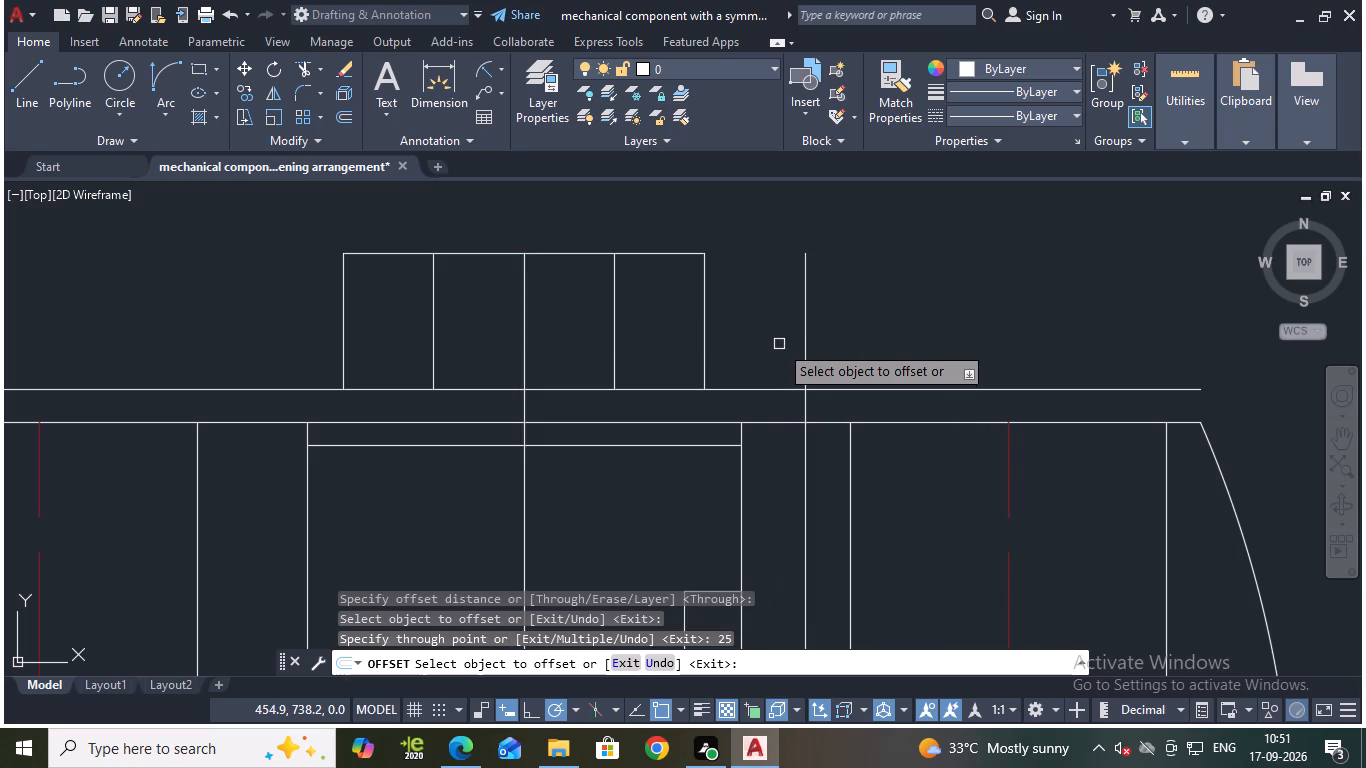
click(524, 356)
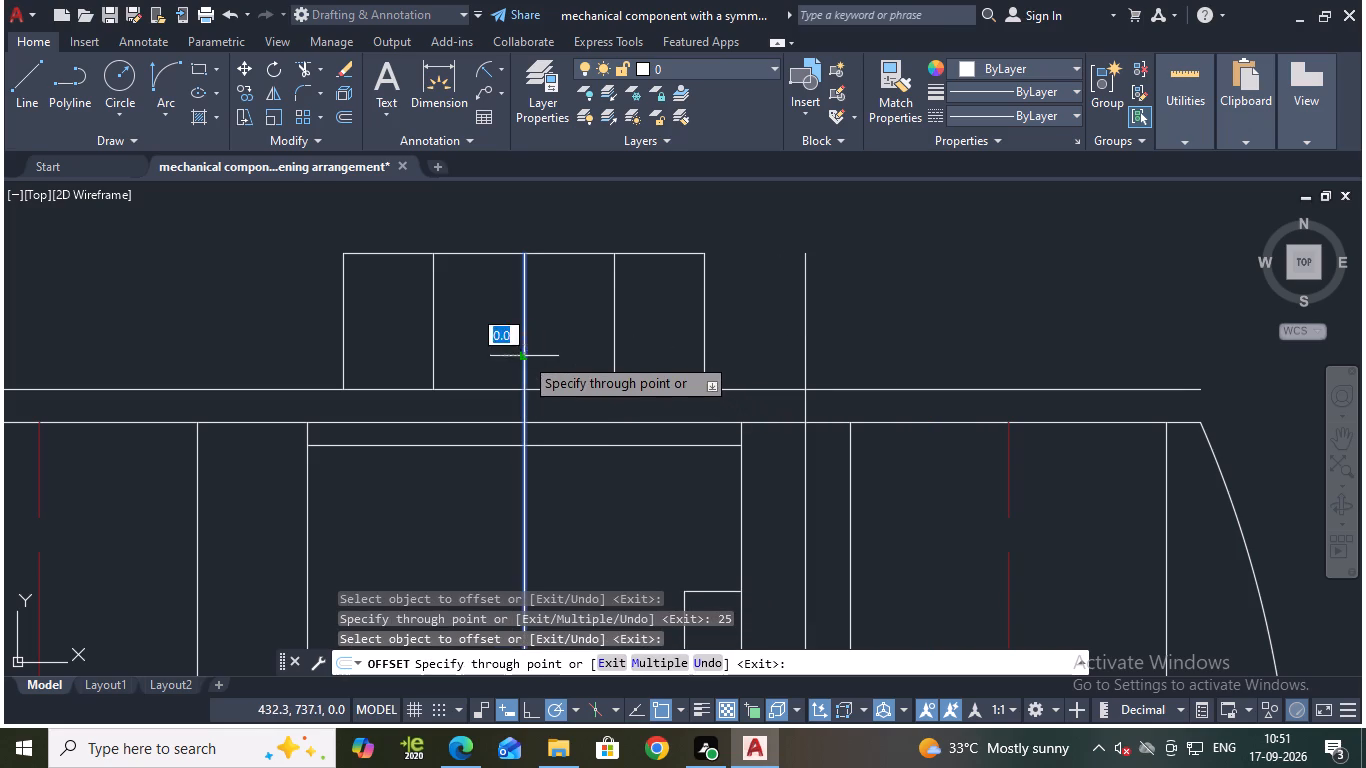
text(25)
key(Return)
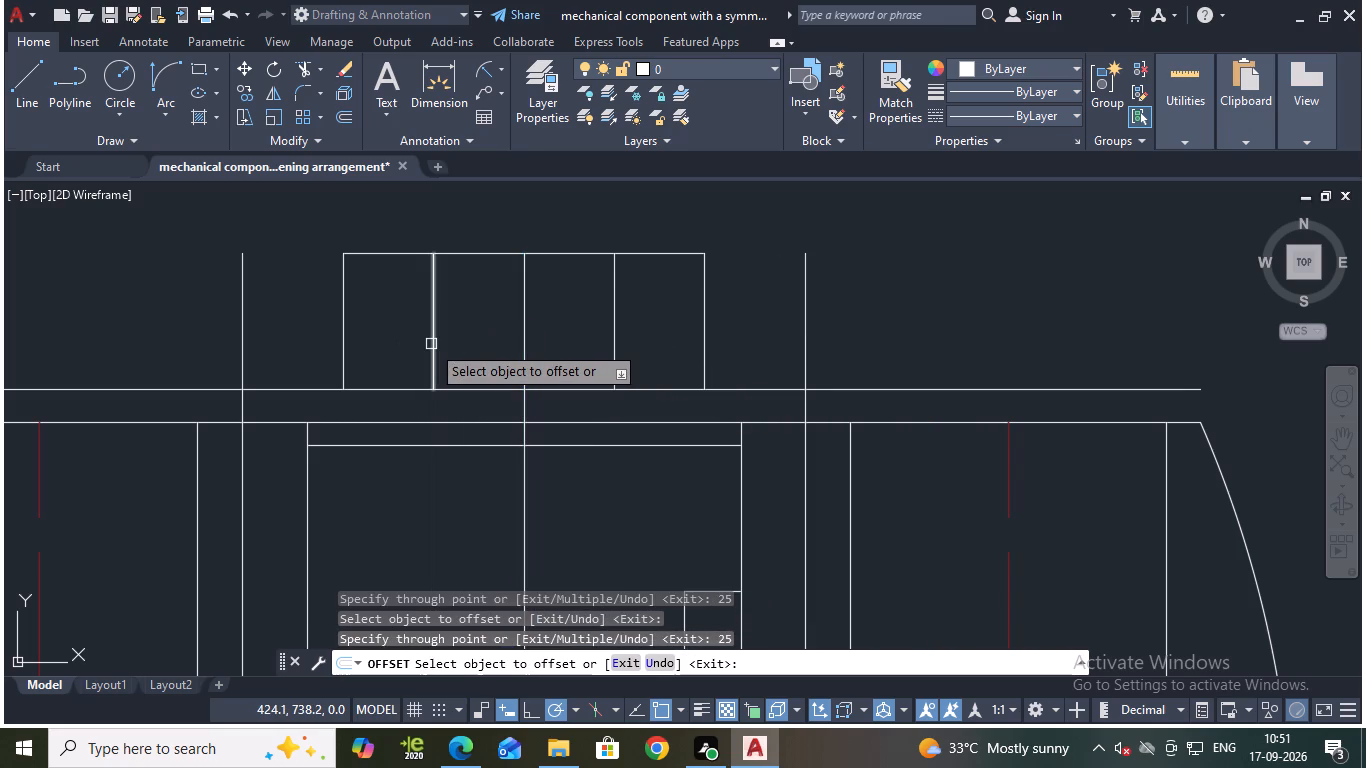
key(Escape)
Trim the two offset verticals and the horizontal line's outer ends to leave a 50 x 3 mm step beneath the upper extension.
text(tr)
key(Return)
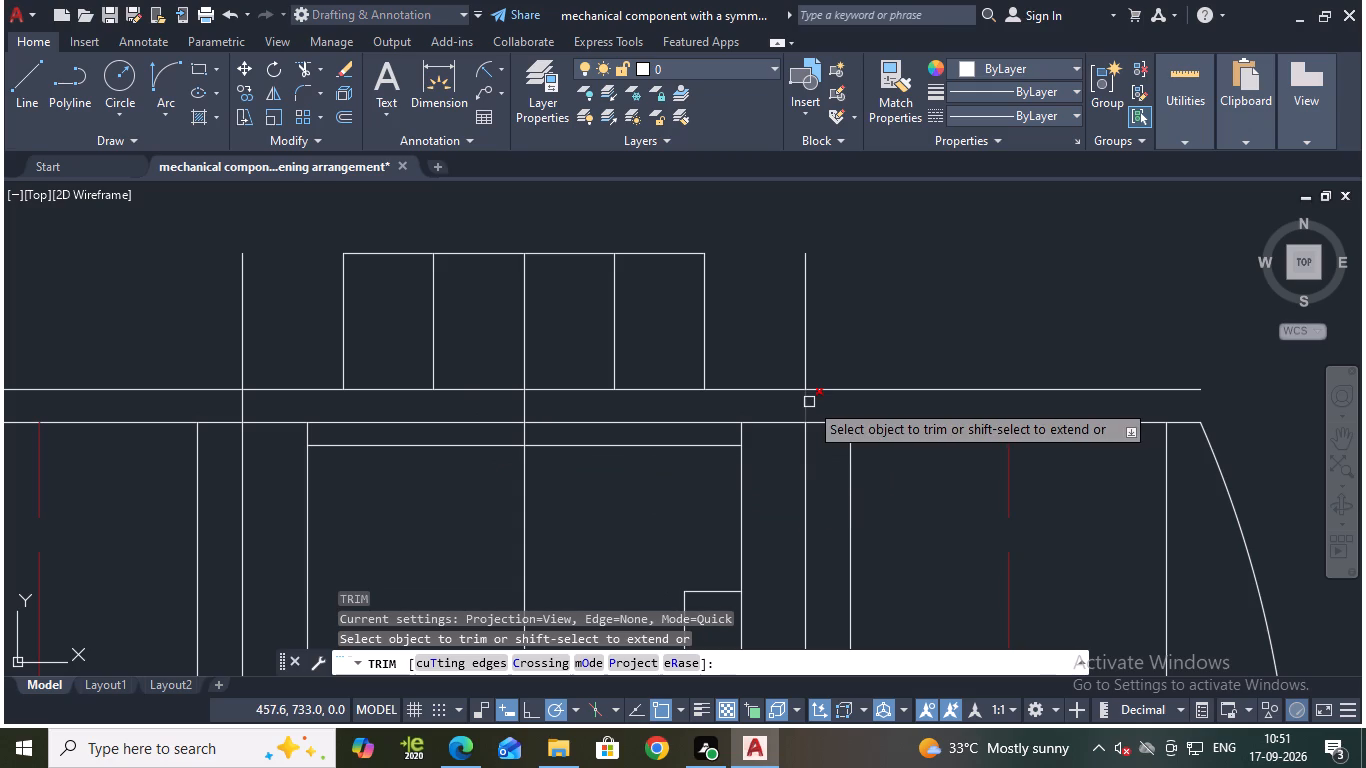
click(804, 349)
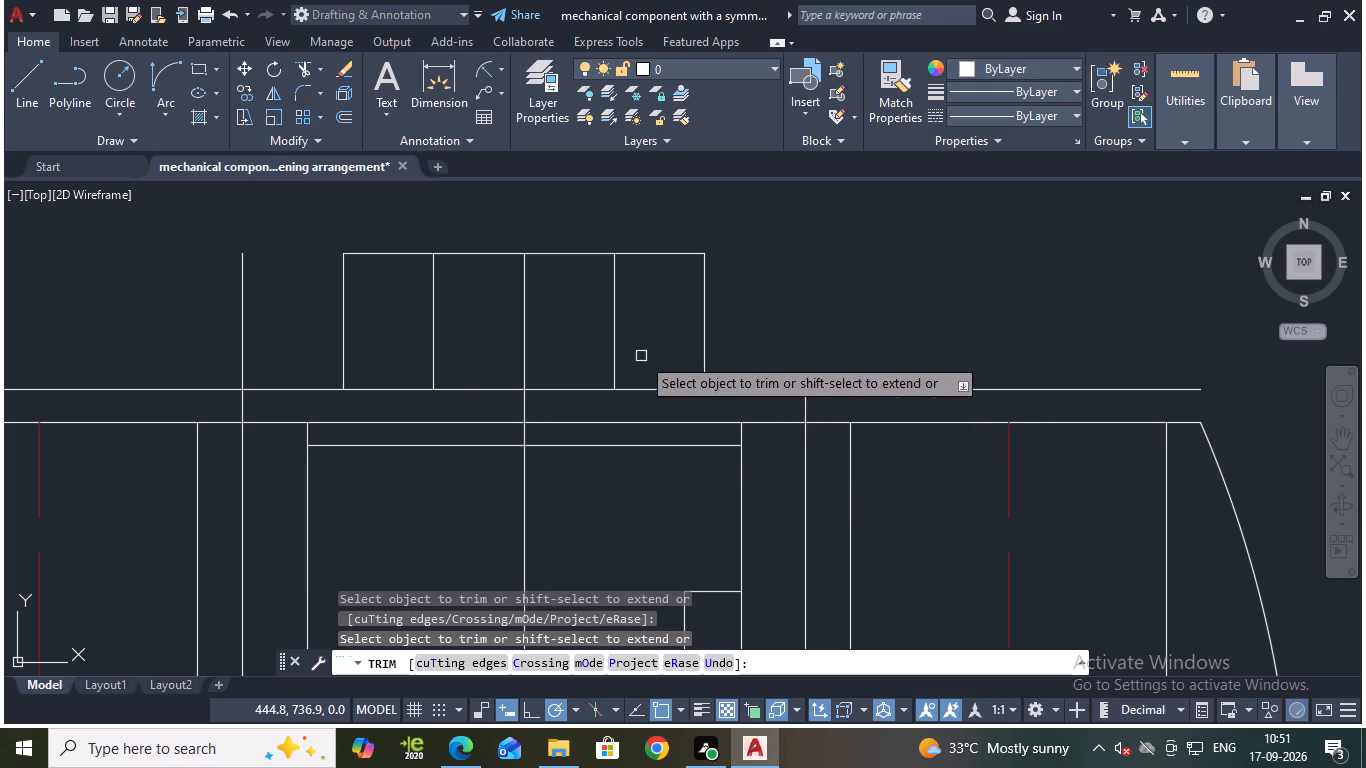
click(855, 394)
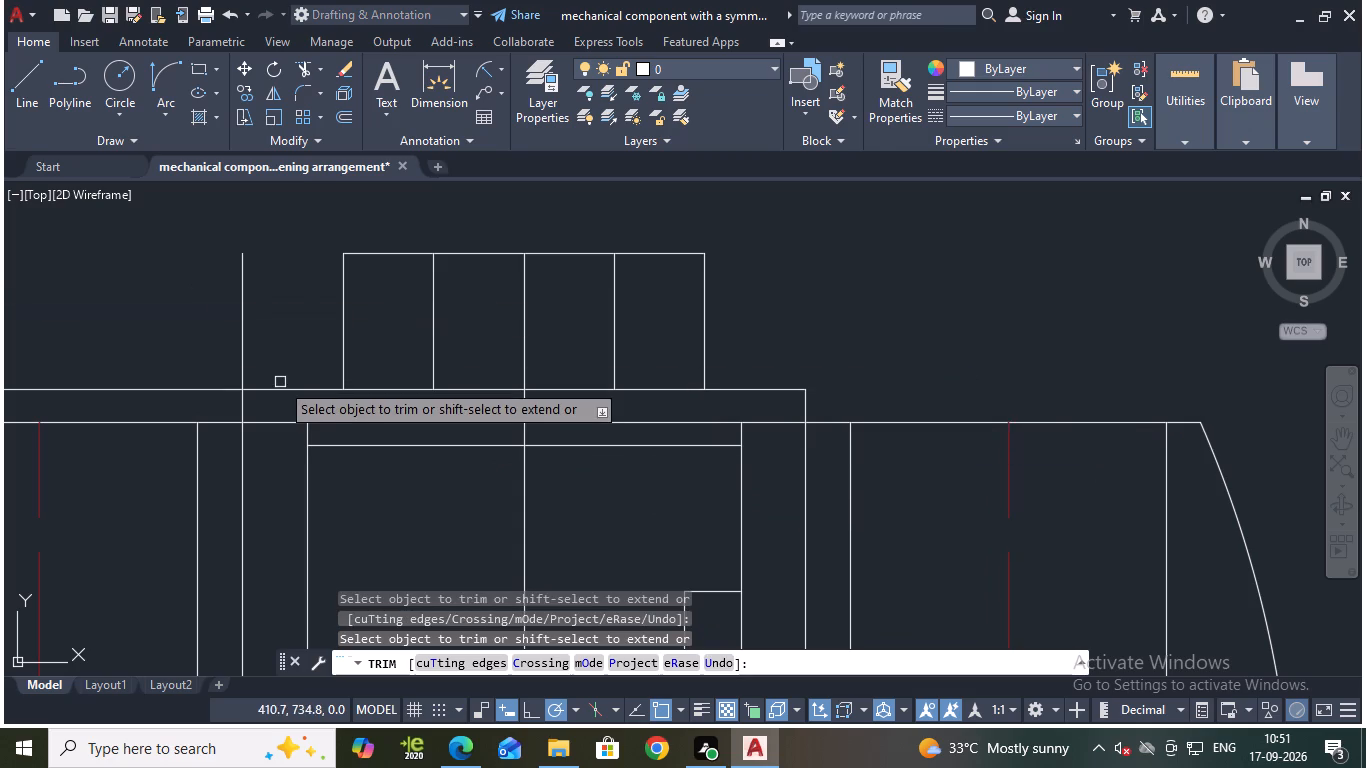
click(225, 392)
click(238, 364)
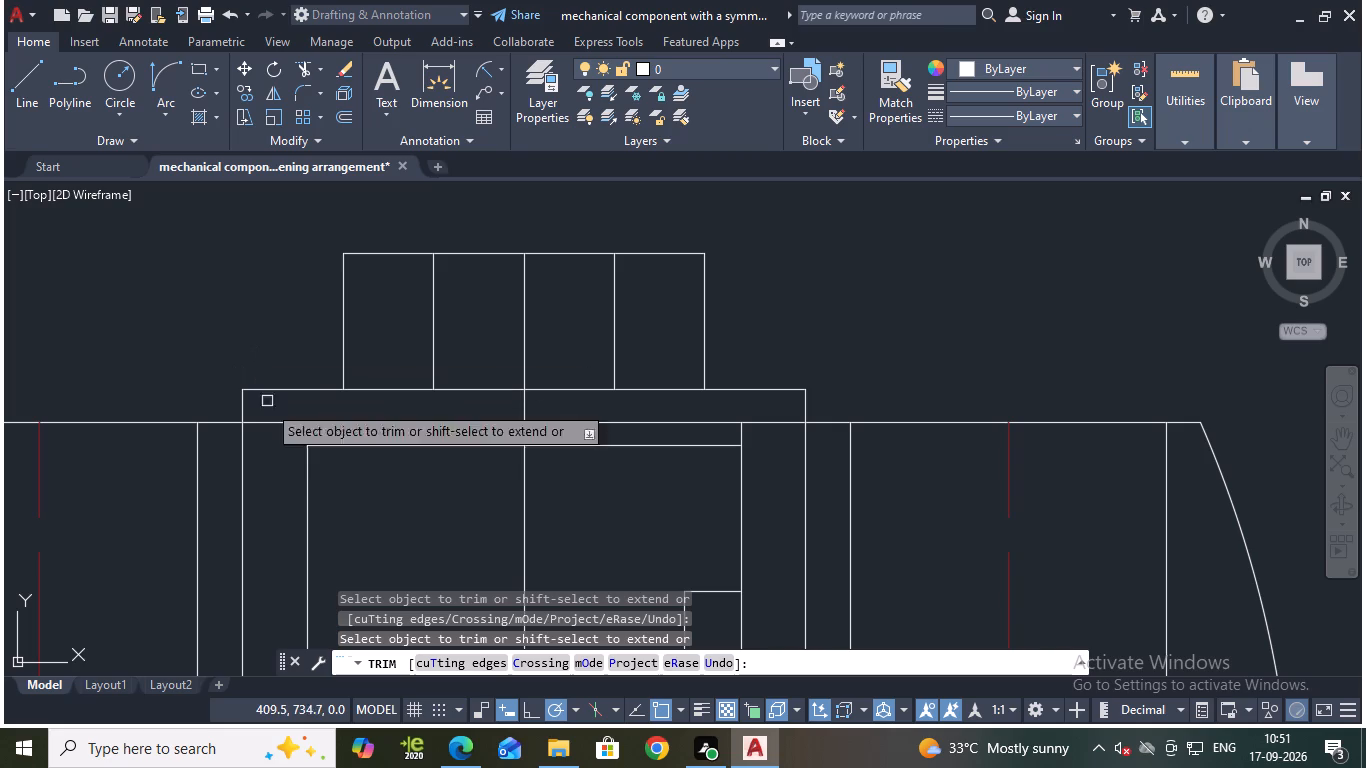
click(239, 443)
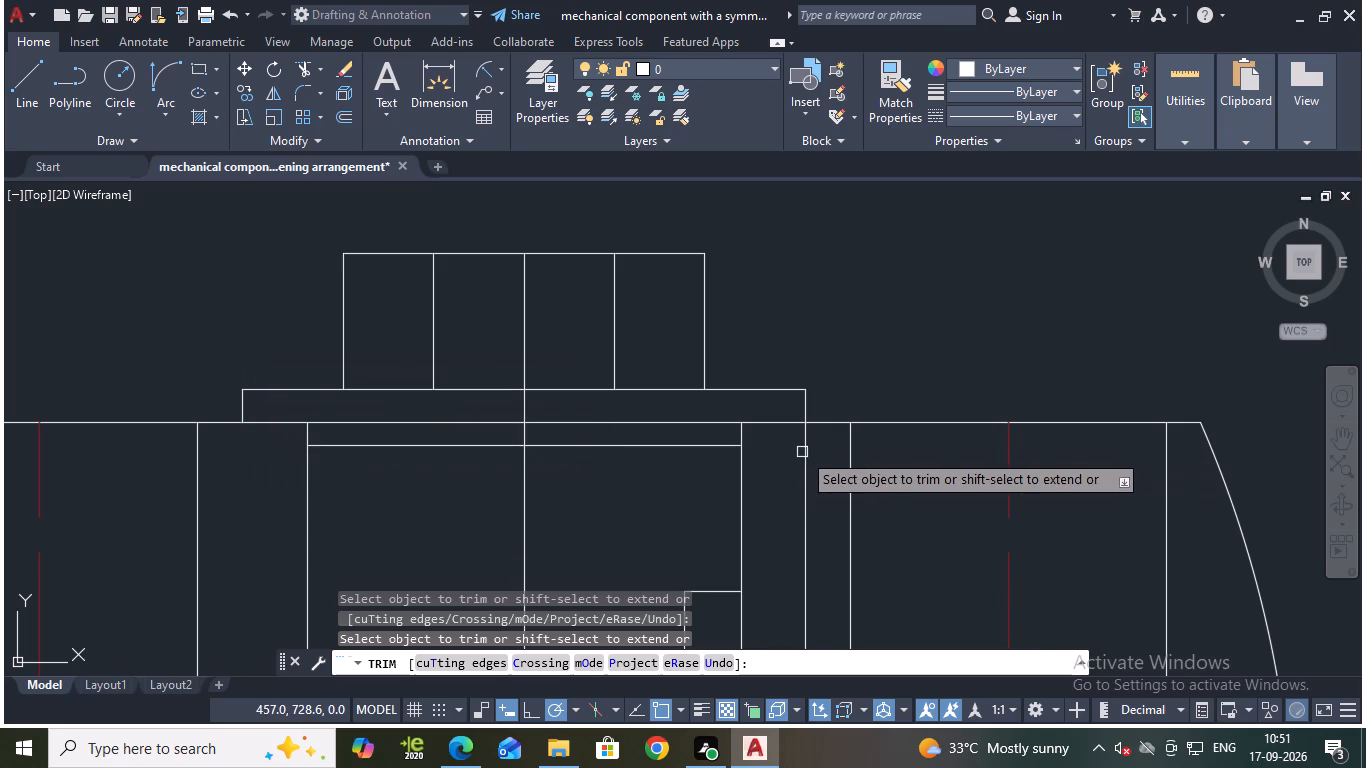
click(802, 452)
key(Escape)
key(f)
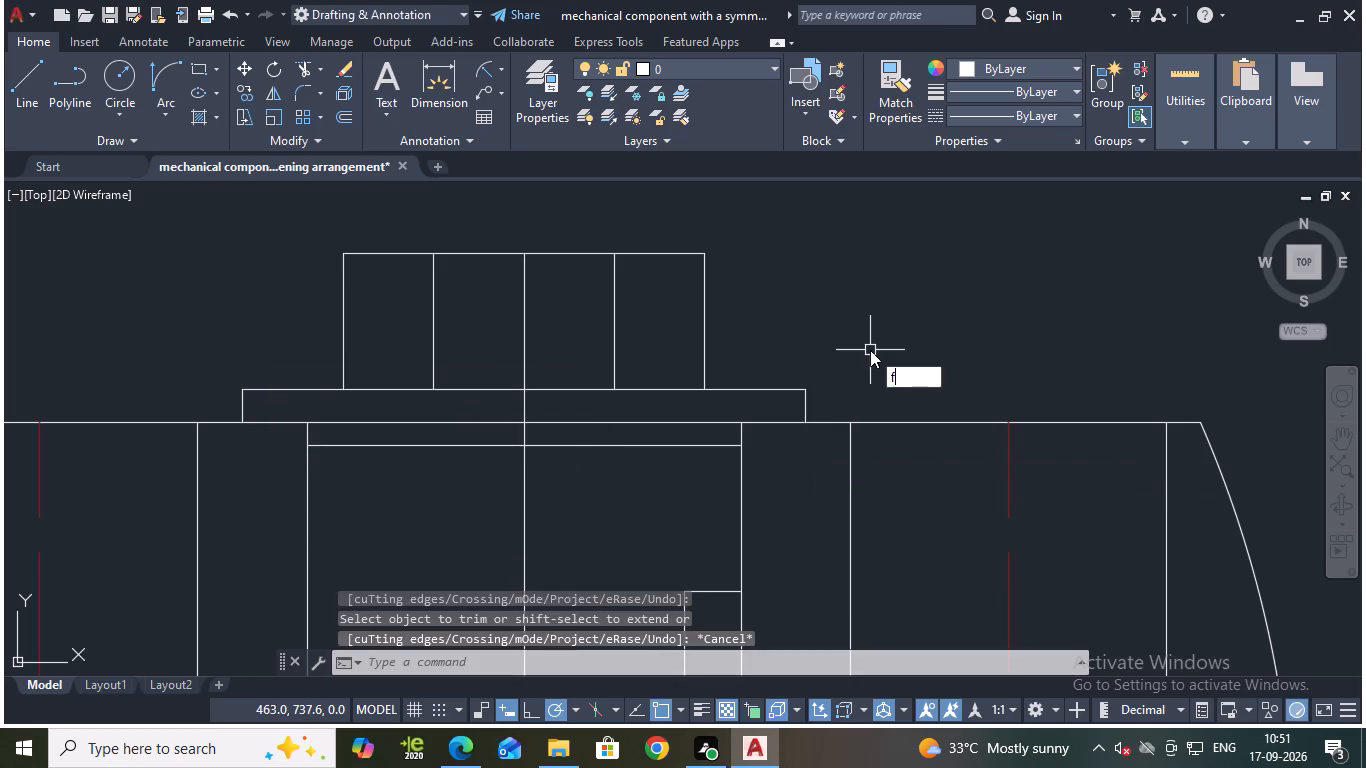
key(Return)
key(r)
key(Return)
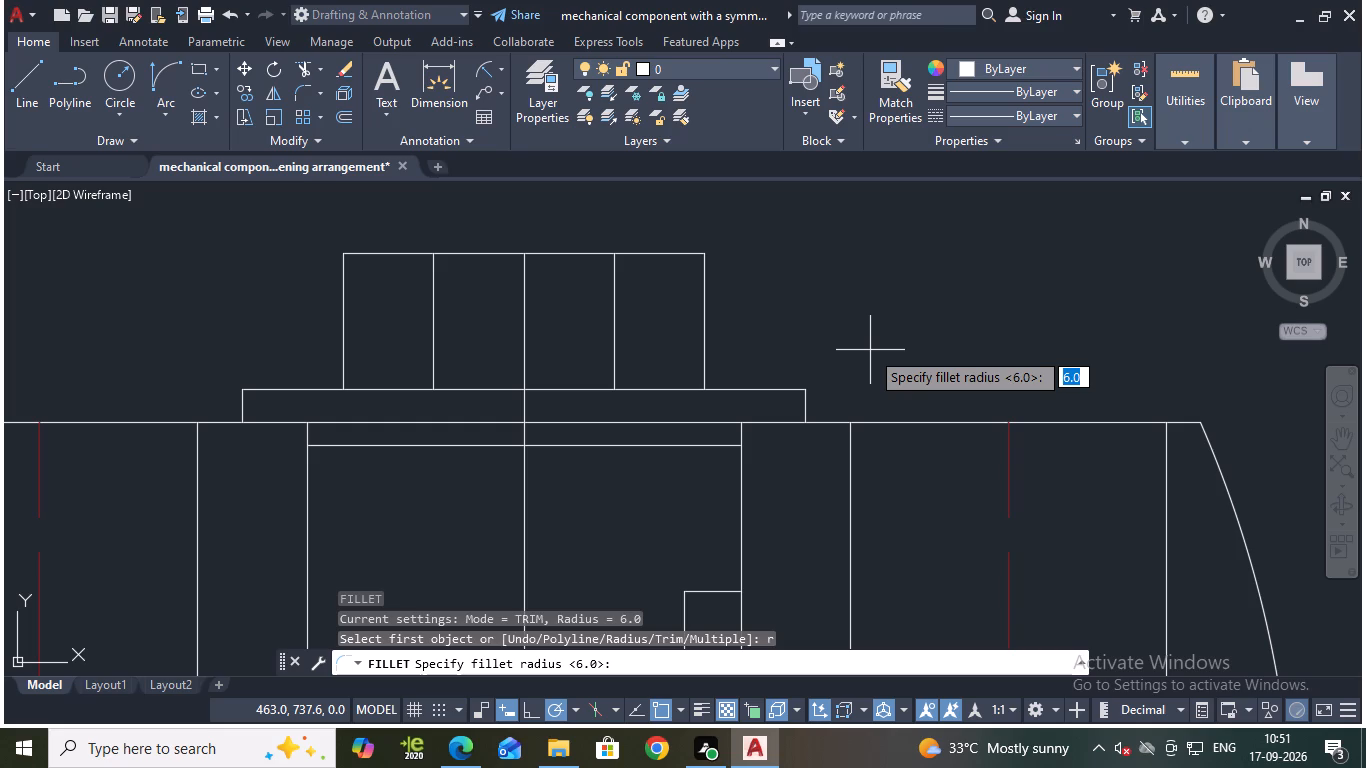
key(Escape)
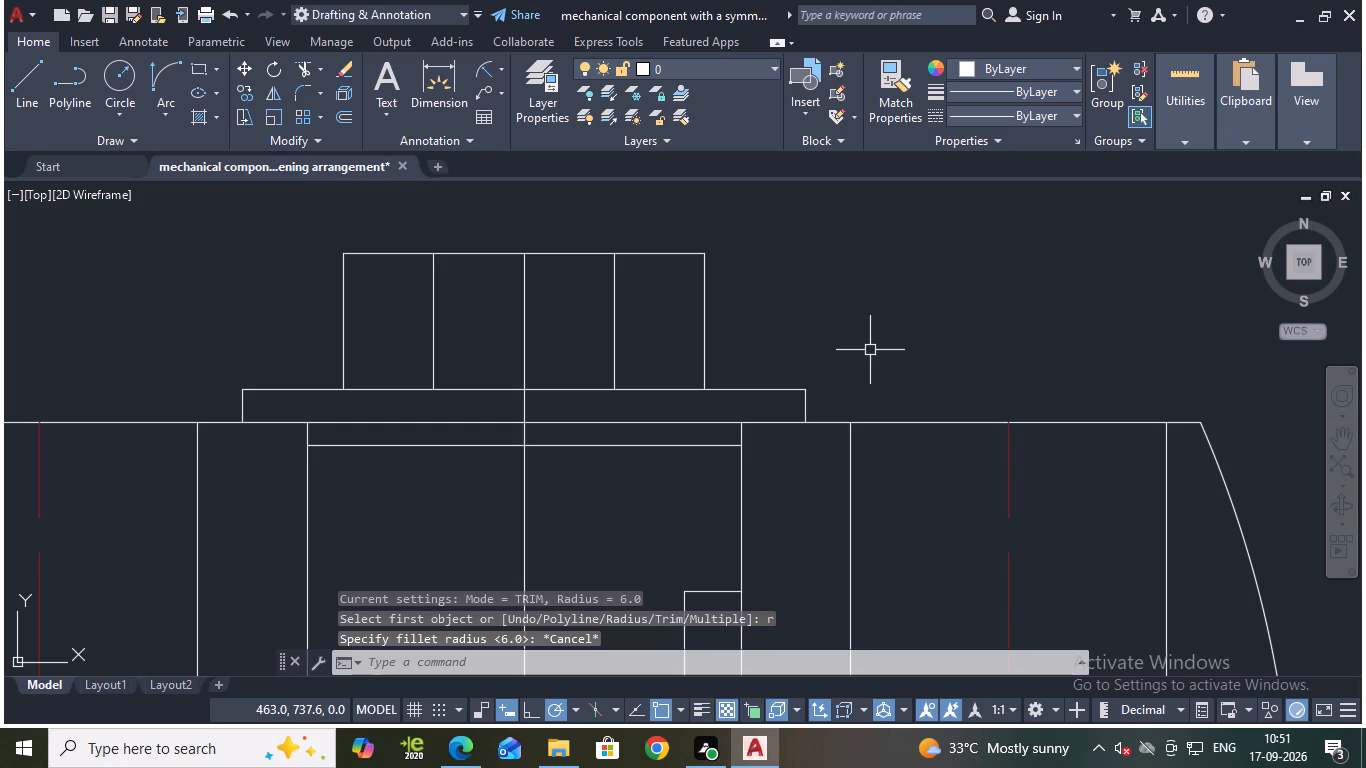
Chamfer the upper right corner of the 3 mm high step, using a first distance of 1 and a second distance of 45.
text(ch)
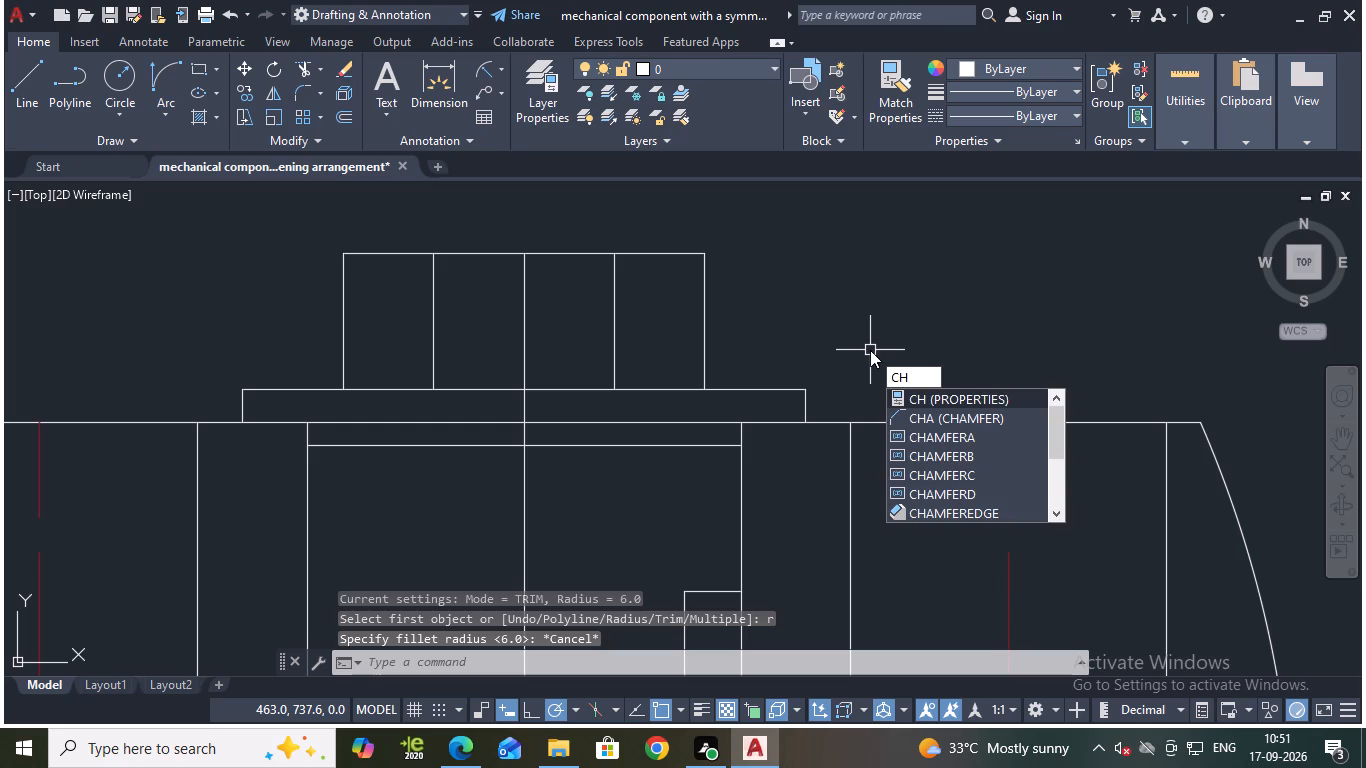
click(997, 417)
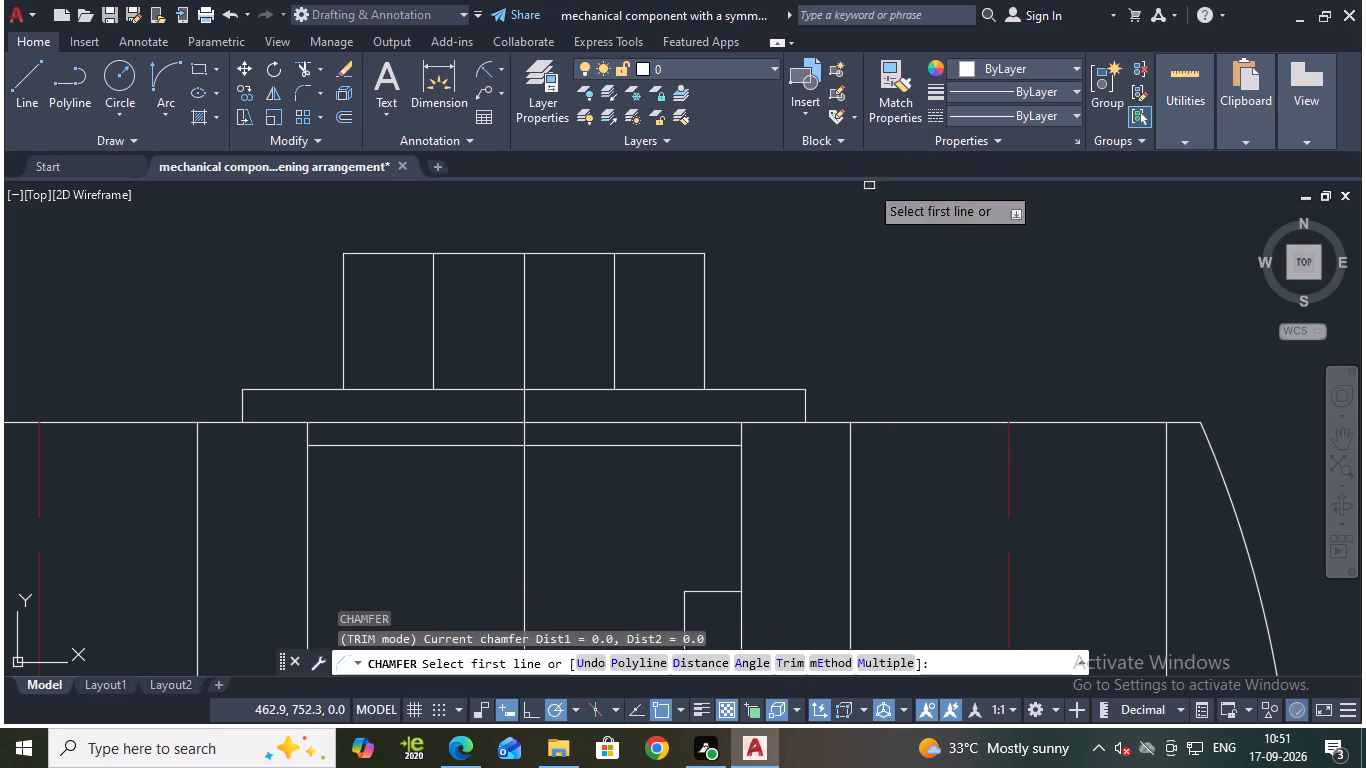
click(698, 656)
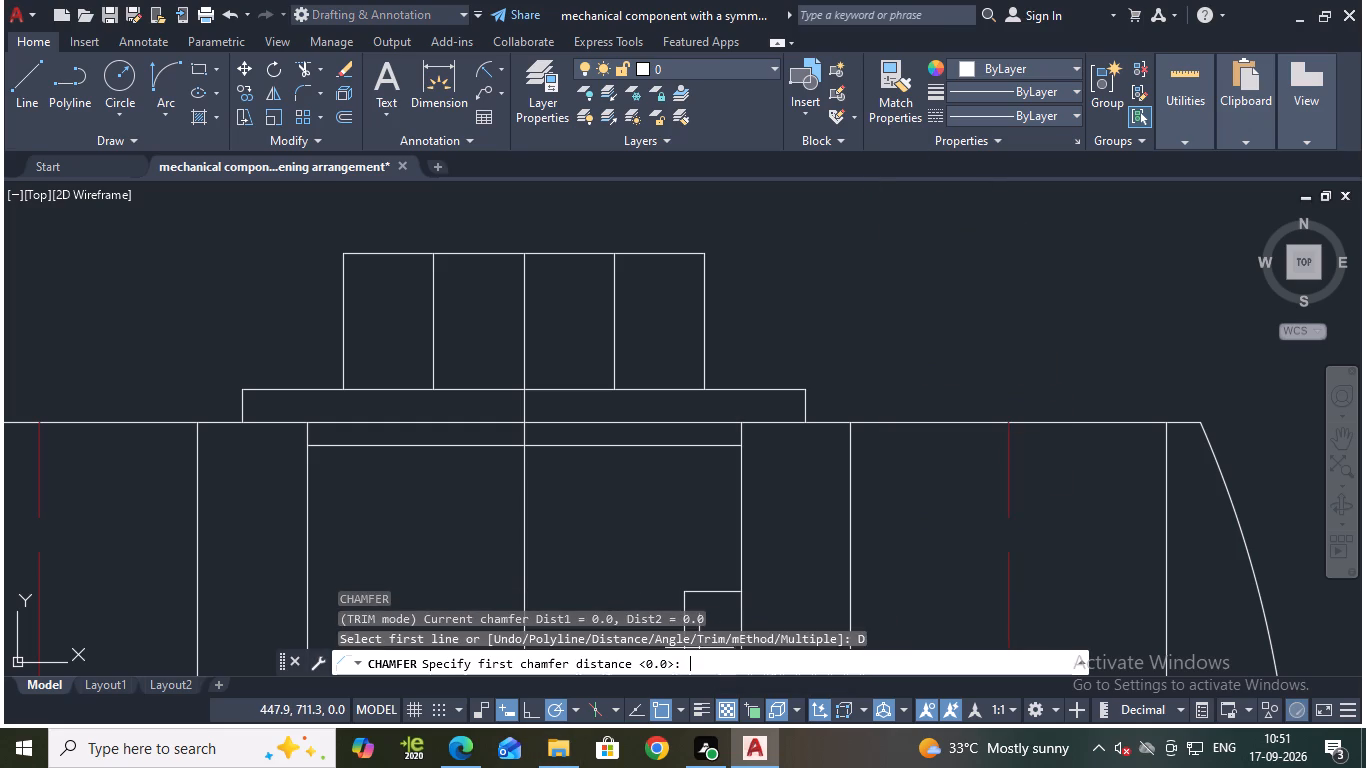
key(1)
key(Return)
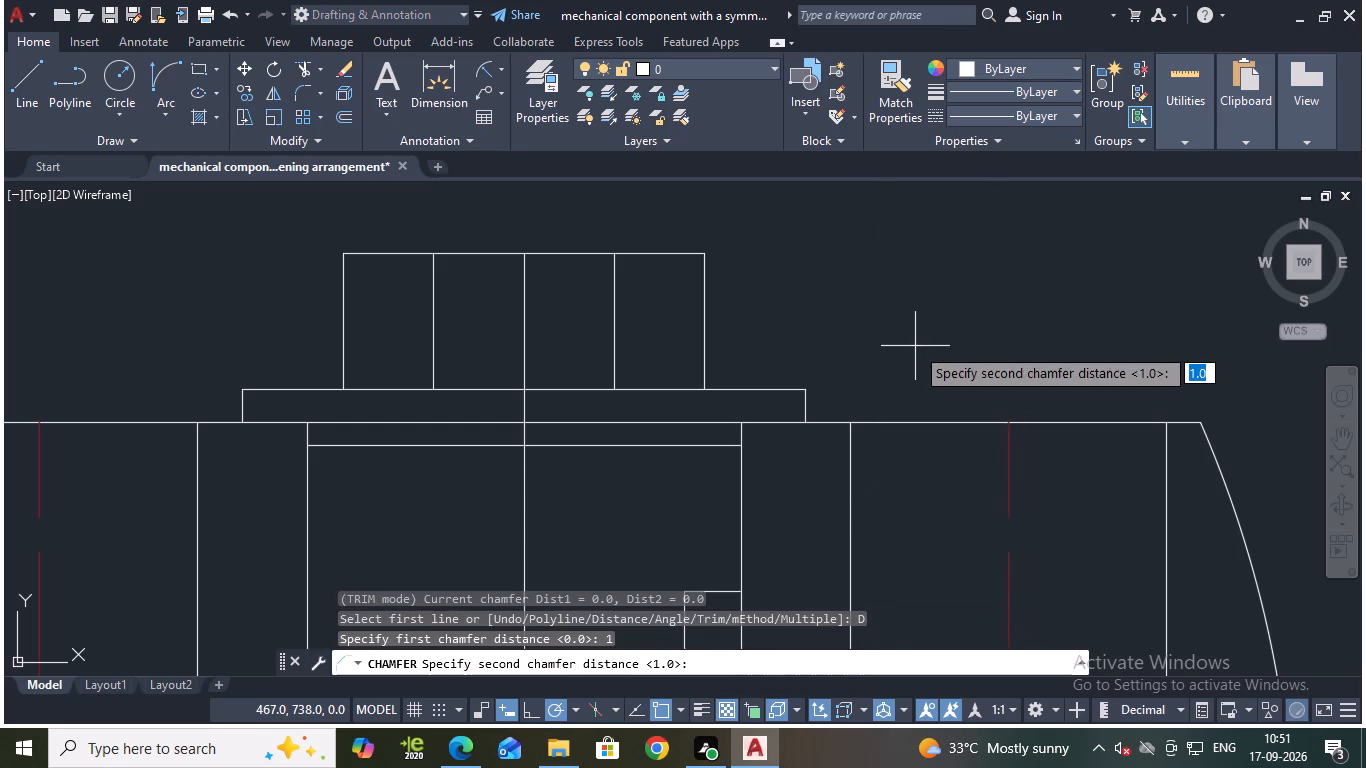
text(458)
key(BackSpace)
key(Return)
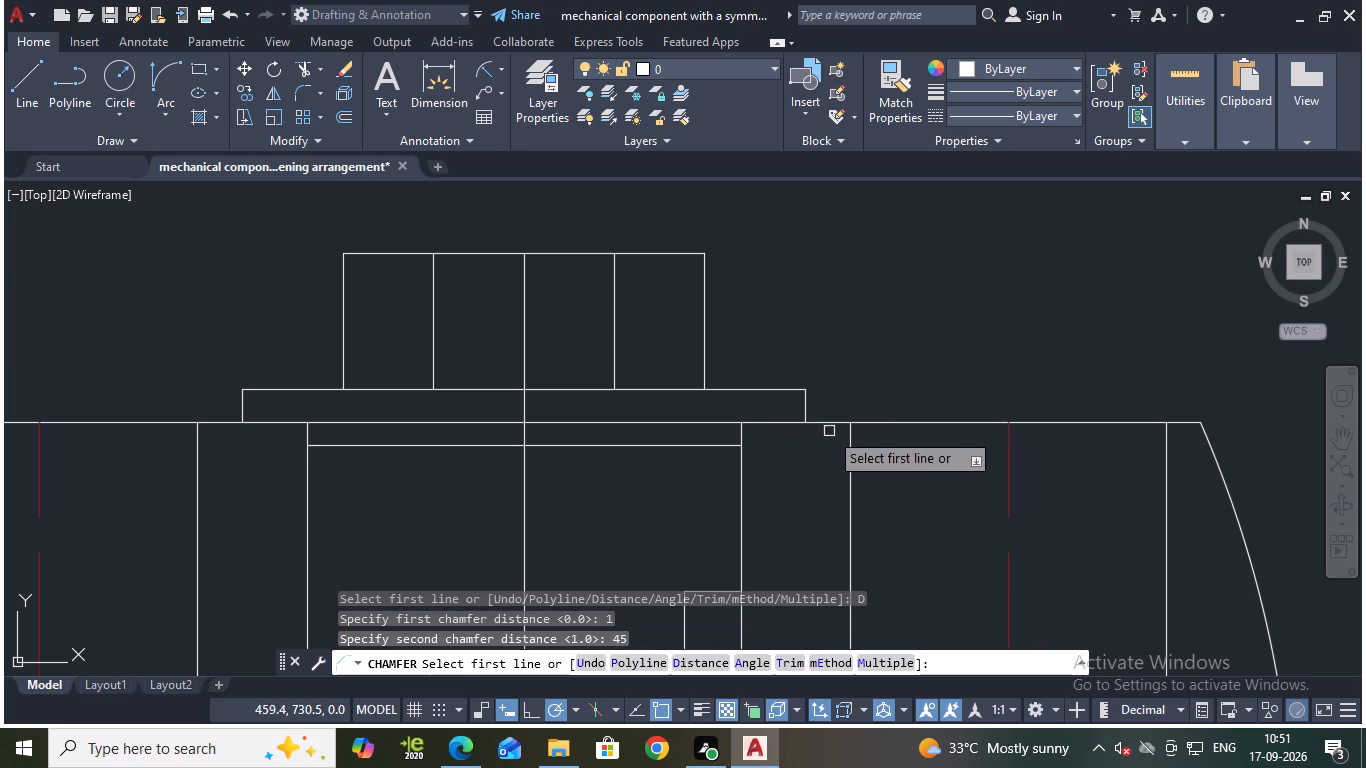
click(806, 400)
click(788, 391)
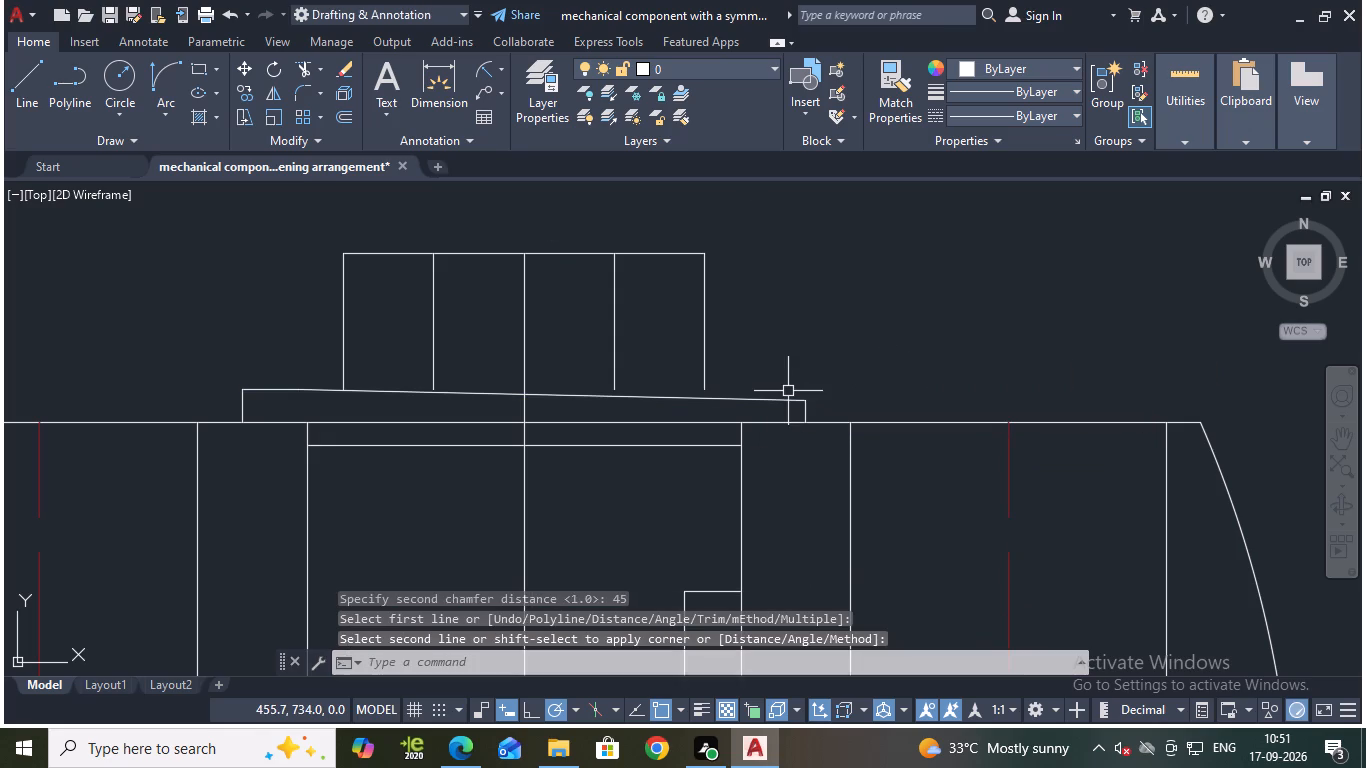
Undo the last chamfer on the upper right corner of the step beneath the upper extension.
key(ctrl+z)
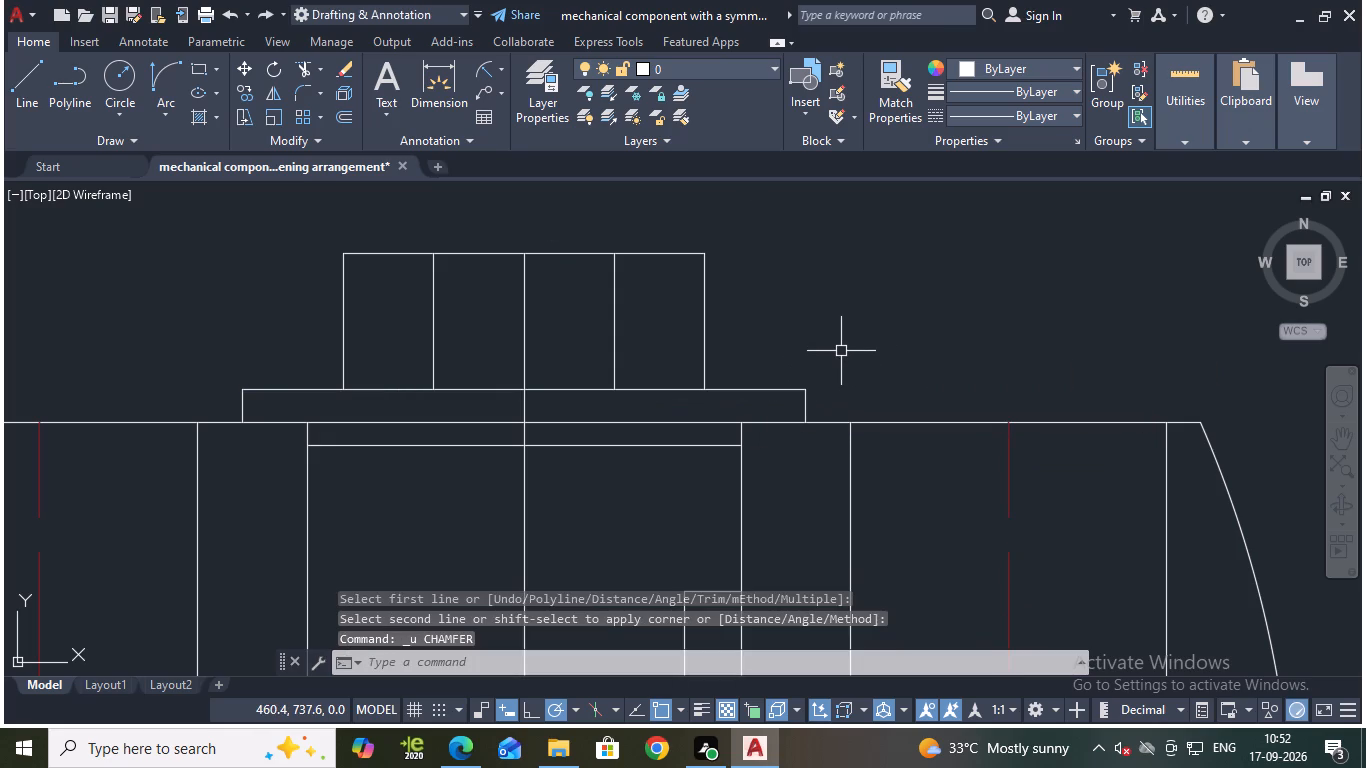
key(Escape)
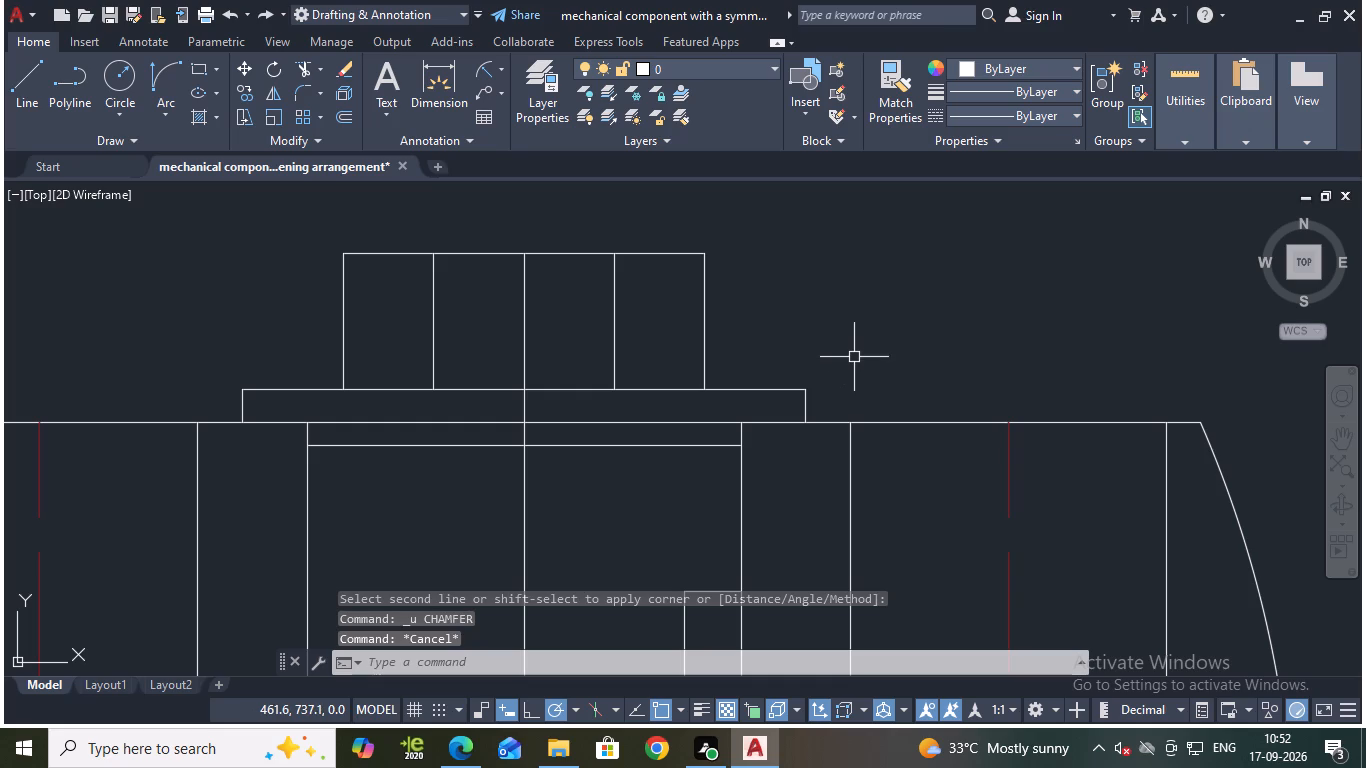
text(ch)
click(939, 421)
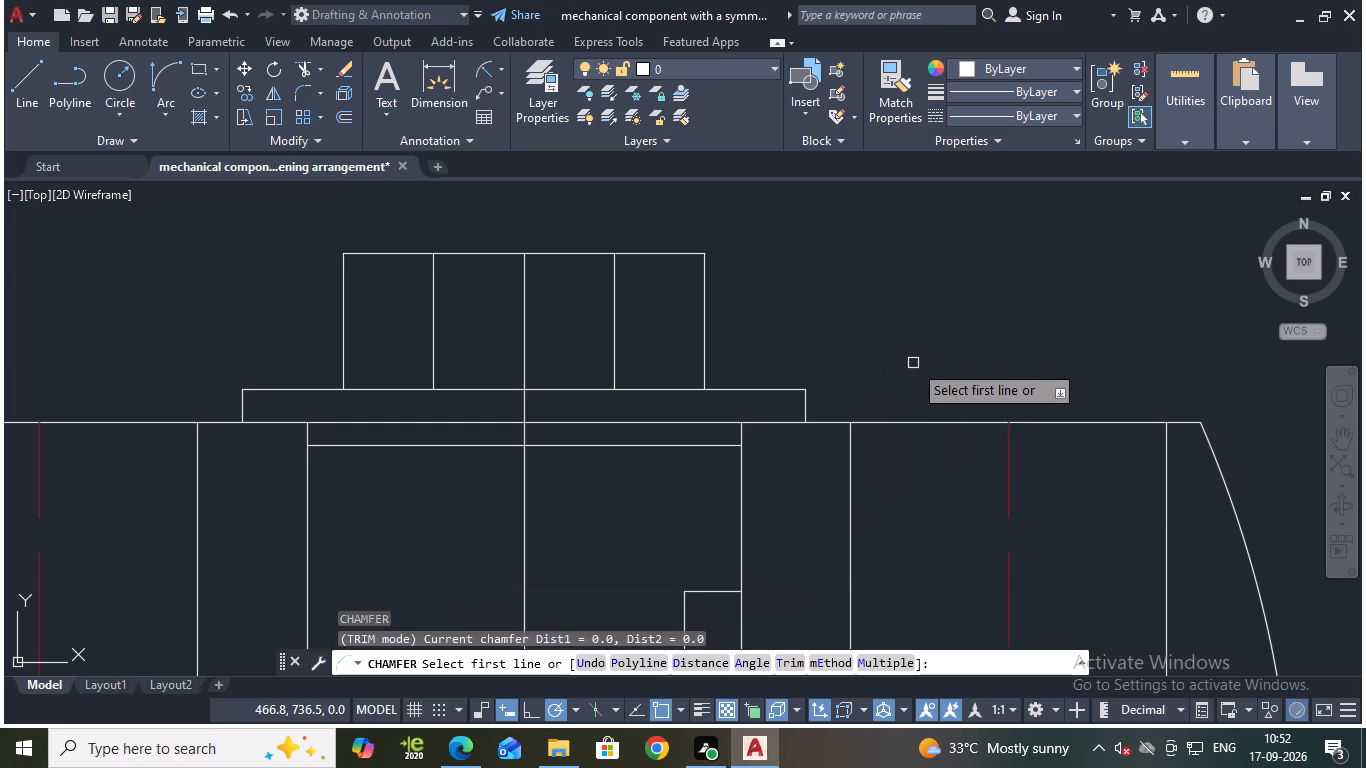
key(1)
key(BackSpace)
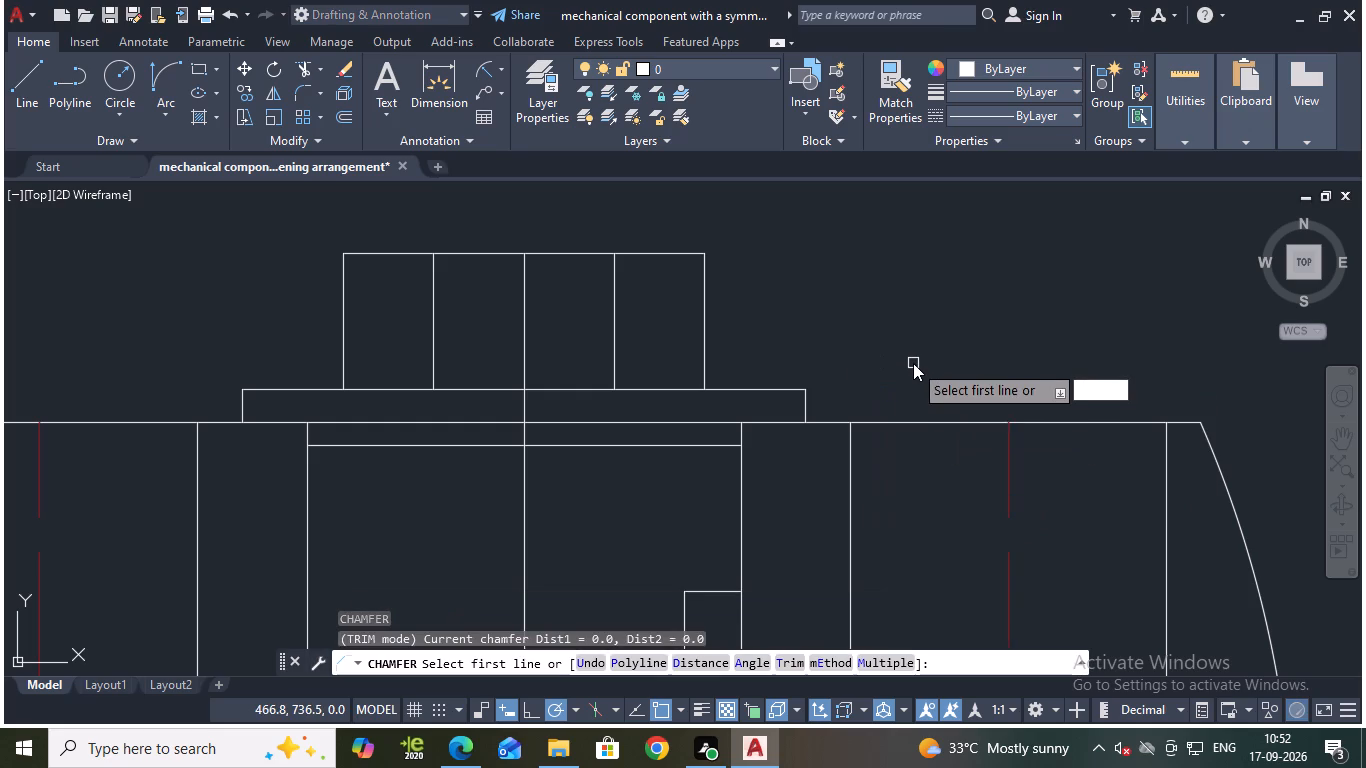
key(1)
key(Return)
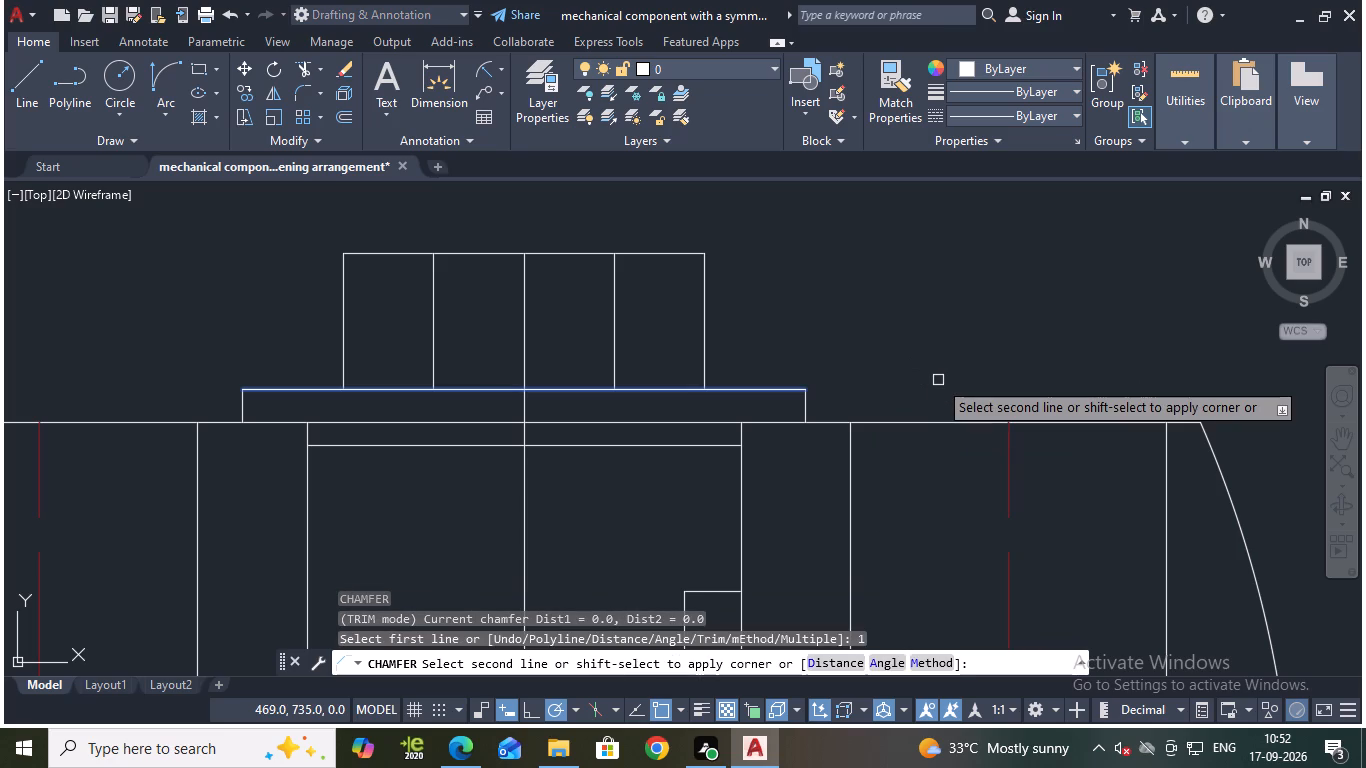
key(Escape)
Chamfer both upper corners of the step beneath the upper extension using a length of 1 mm and an angle of 45°.
text(ch)
click(965, 315)
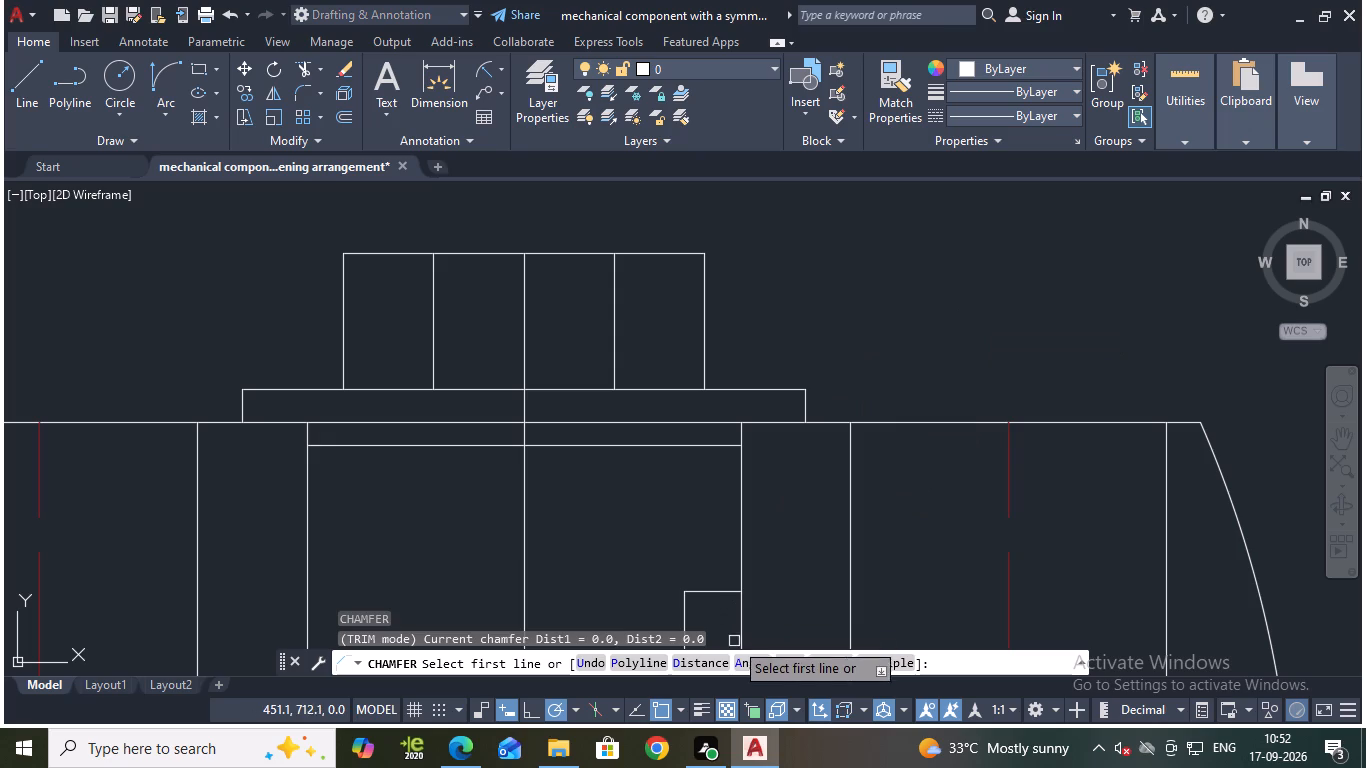
click(745, 658)
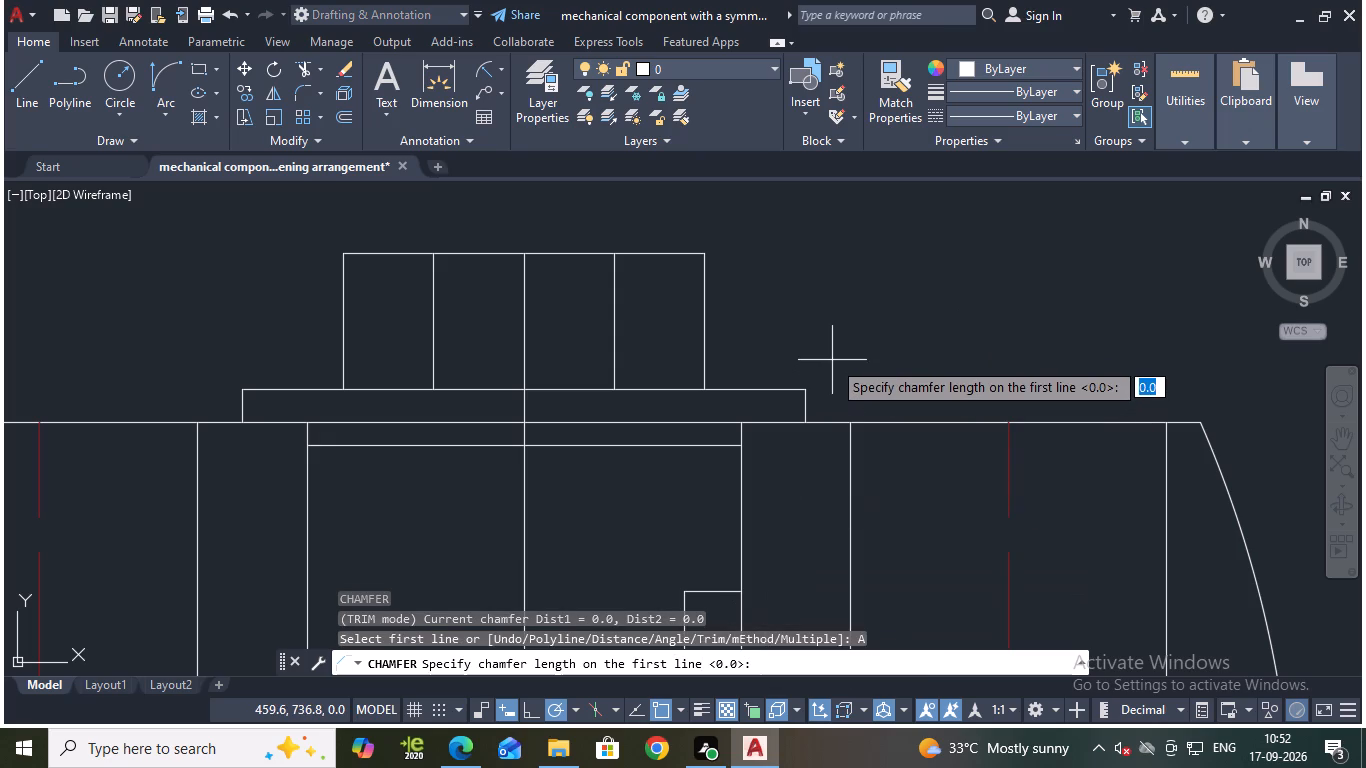
key(1)
key(Return)
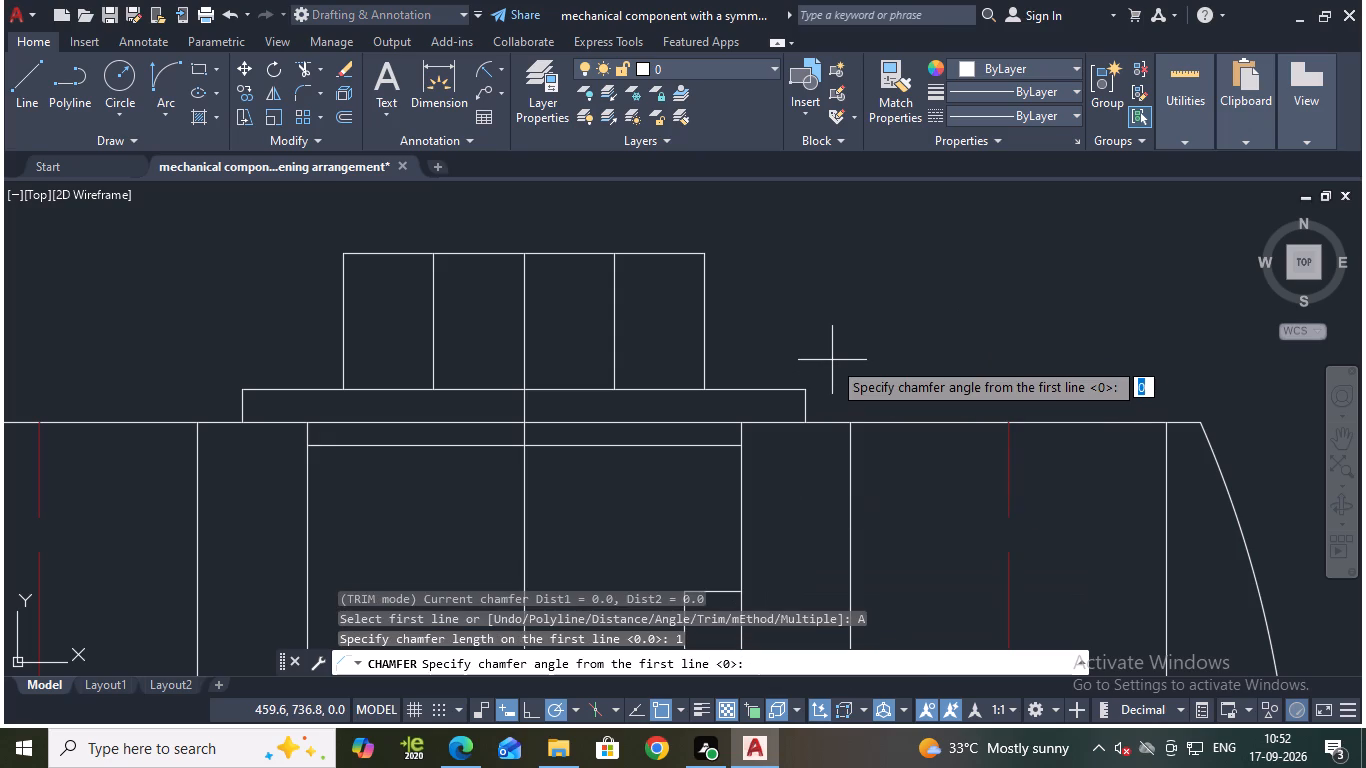
text(45)
key(Return)
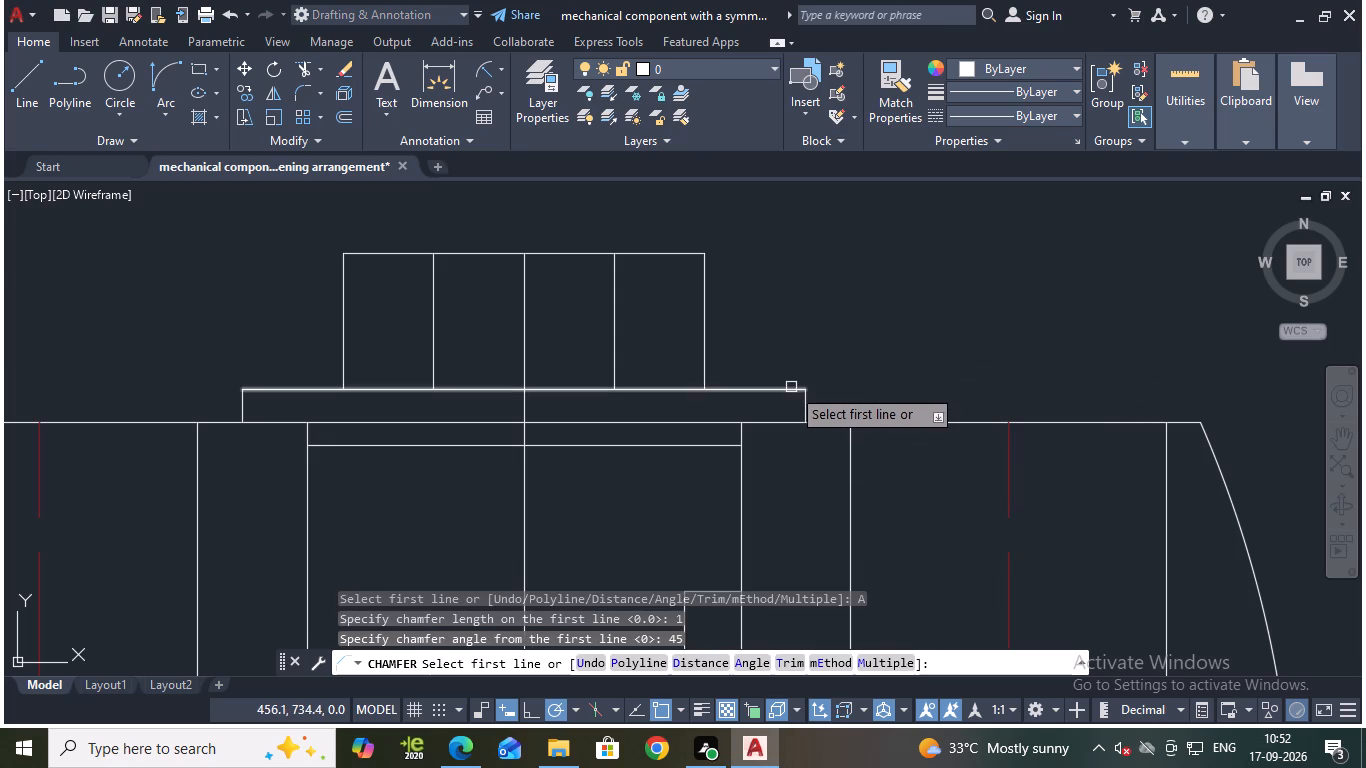
click(789, 389)
click(804, 406)
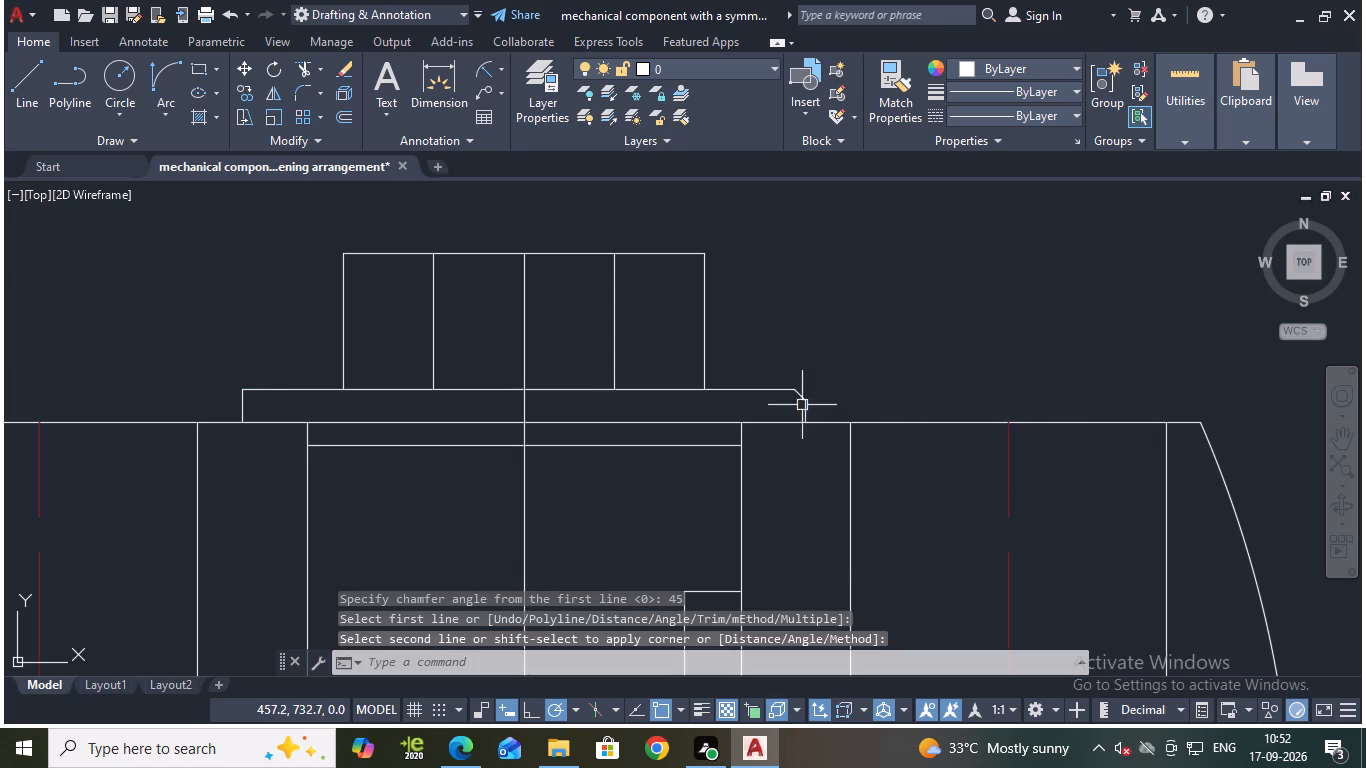
key(space)
click(261, 388)
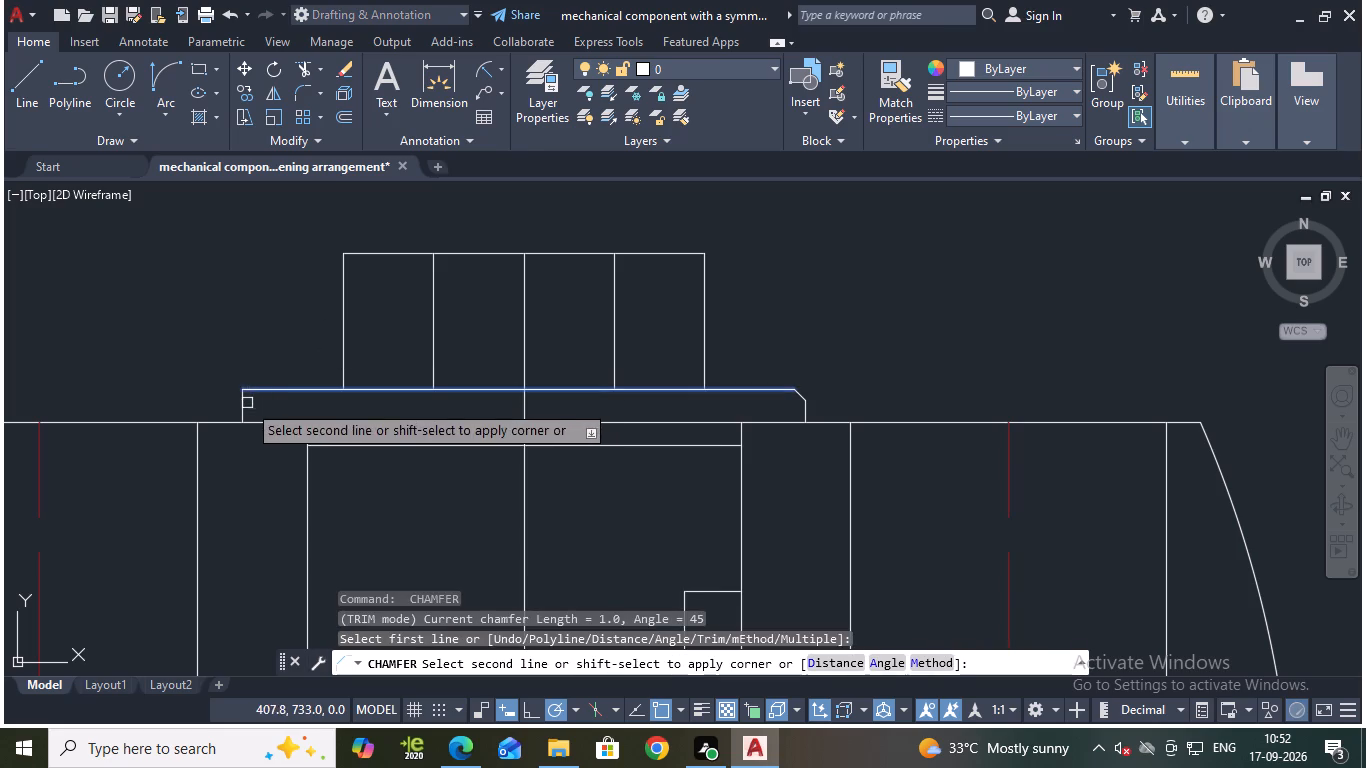
click(243, 403)
key(Escape)
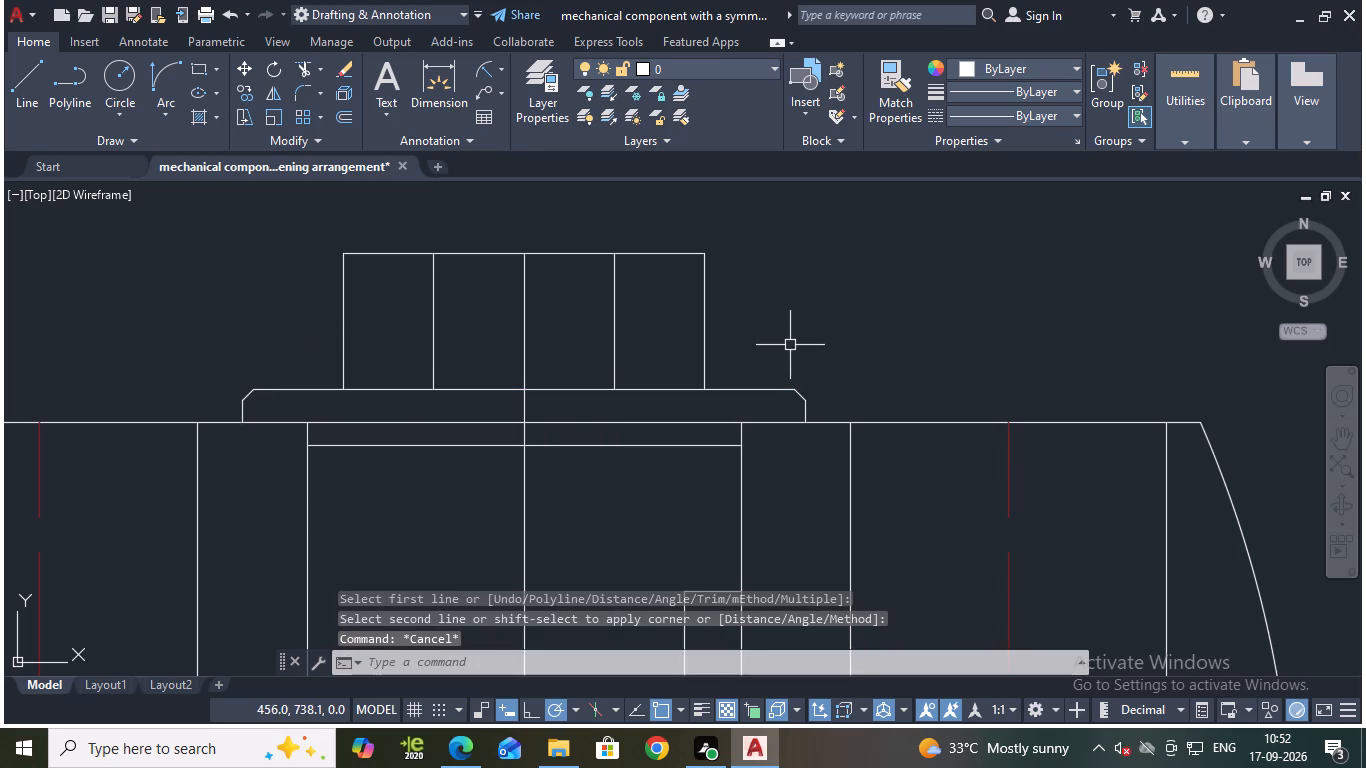
Save the drawing.
key(ctrl+s)
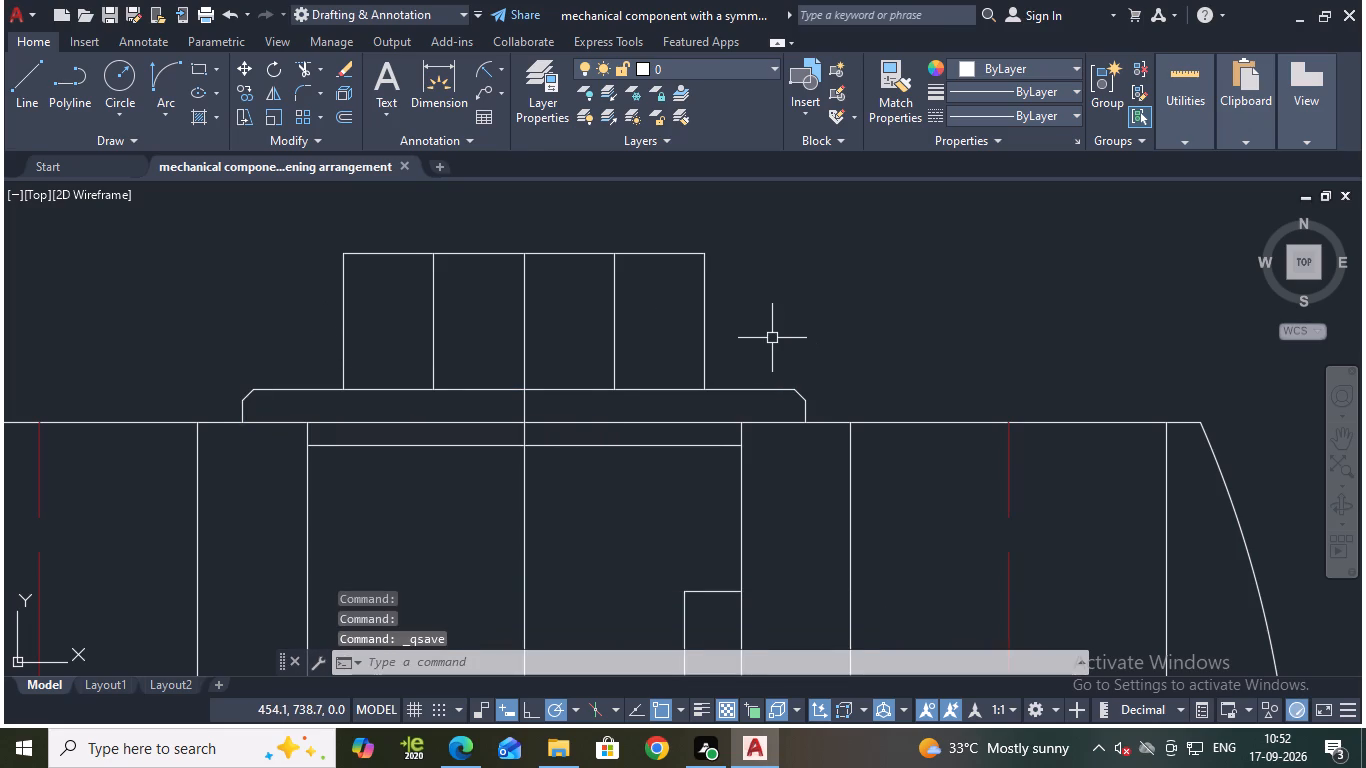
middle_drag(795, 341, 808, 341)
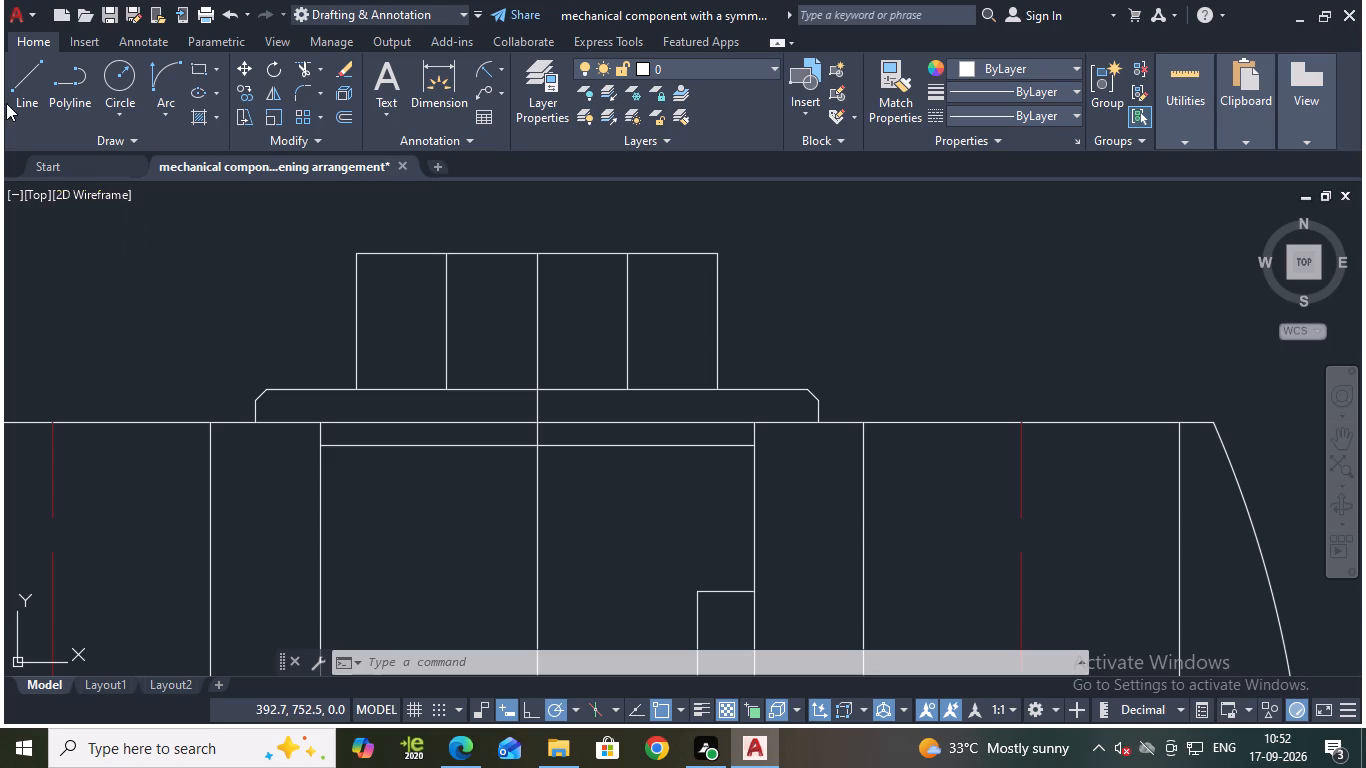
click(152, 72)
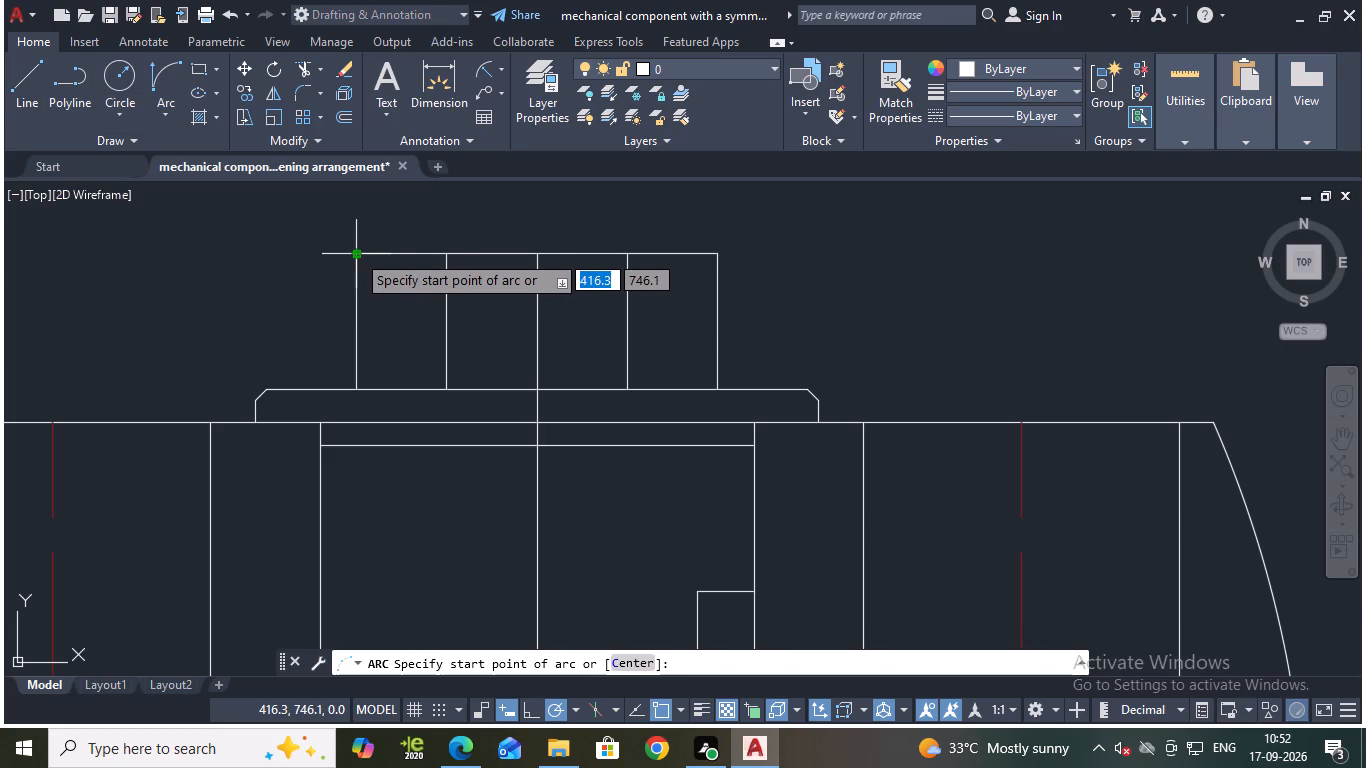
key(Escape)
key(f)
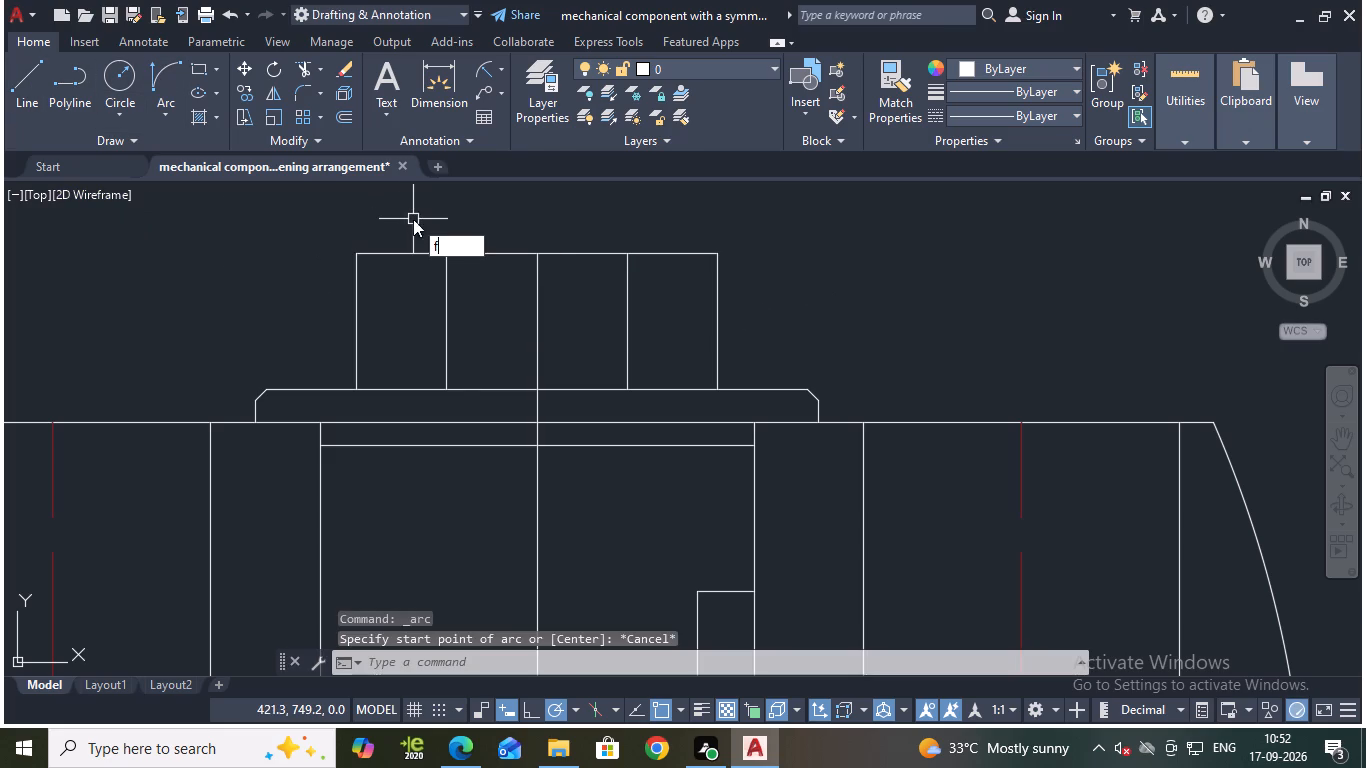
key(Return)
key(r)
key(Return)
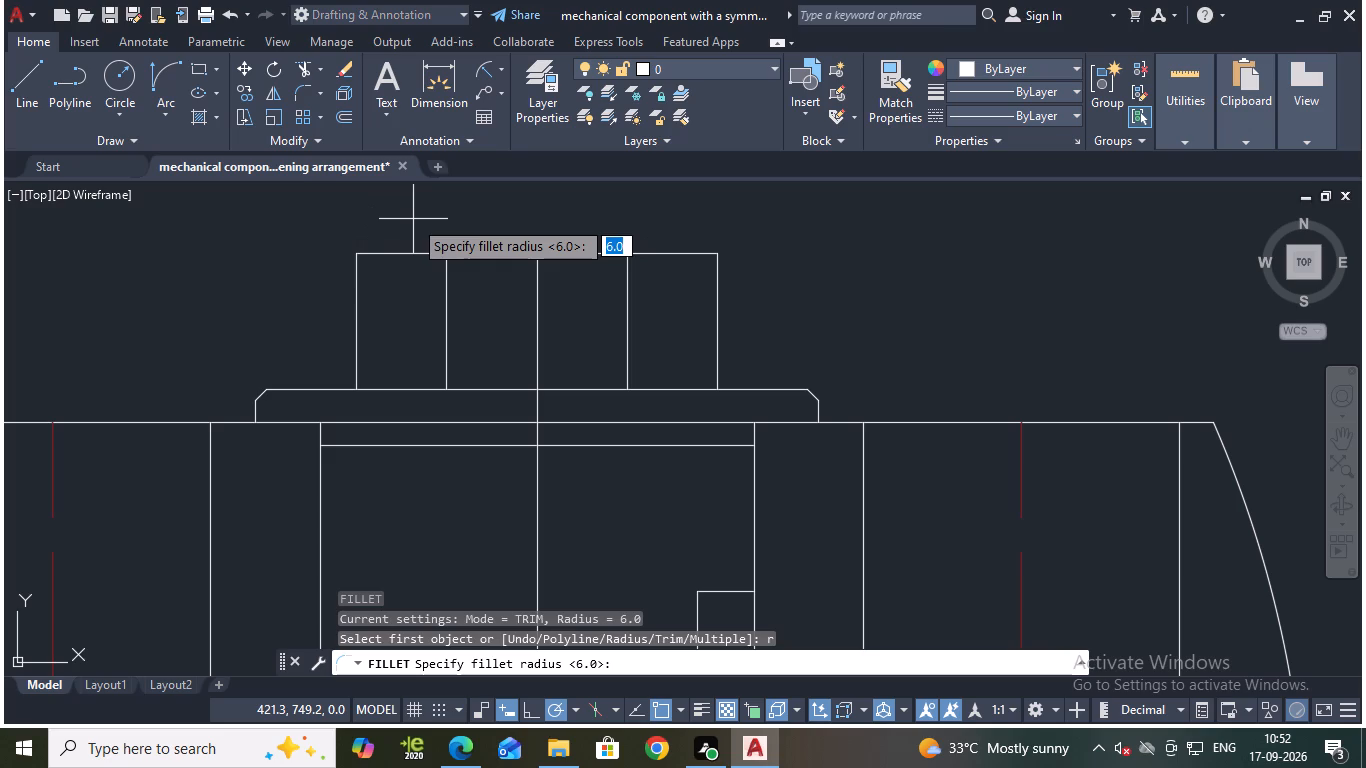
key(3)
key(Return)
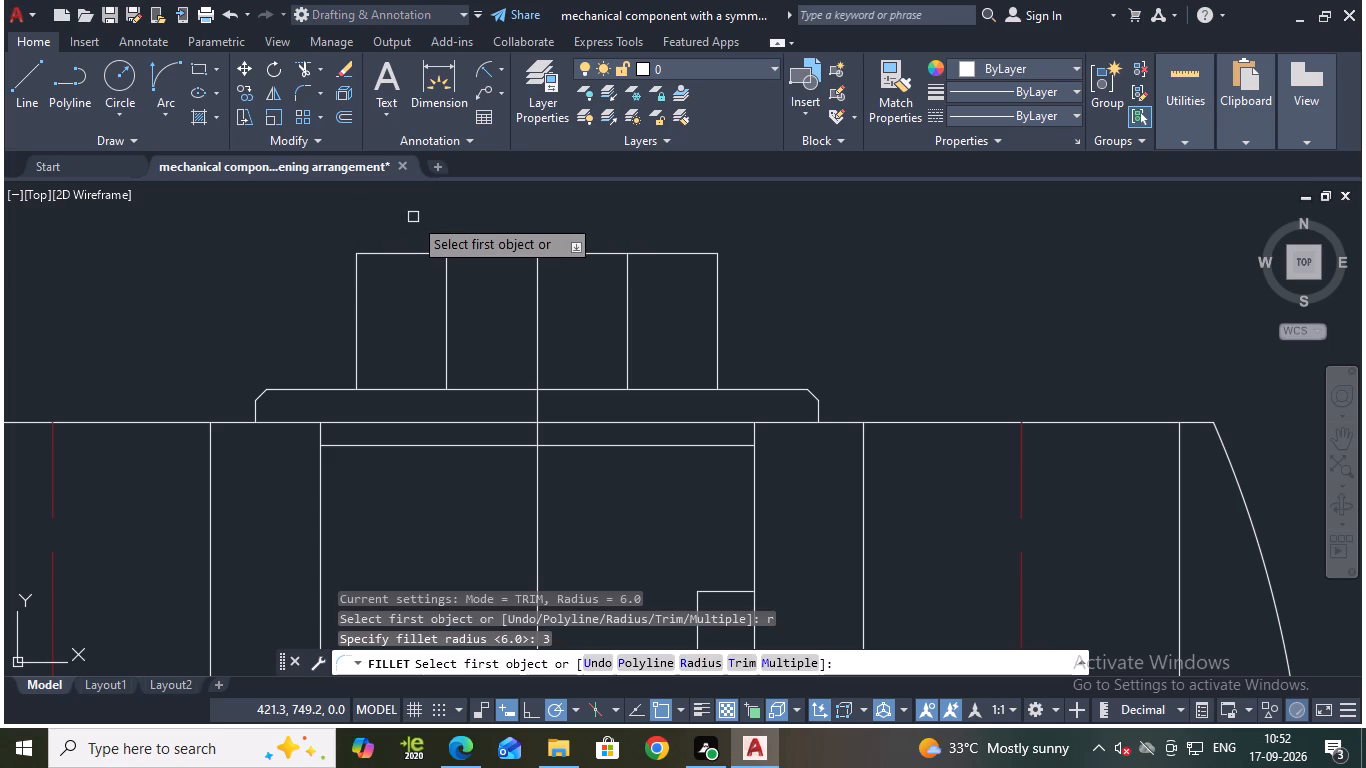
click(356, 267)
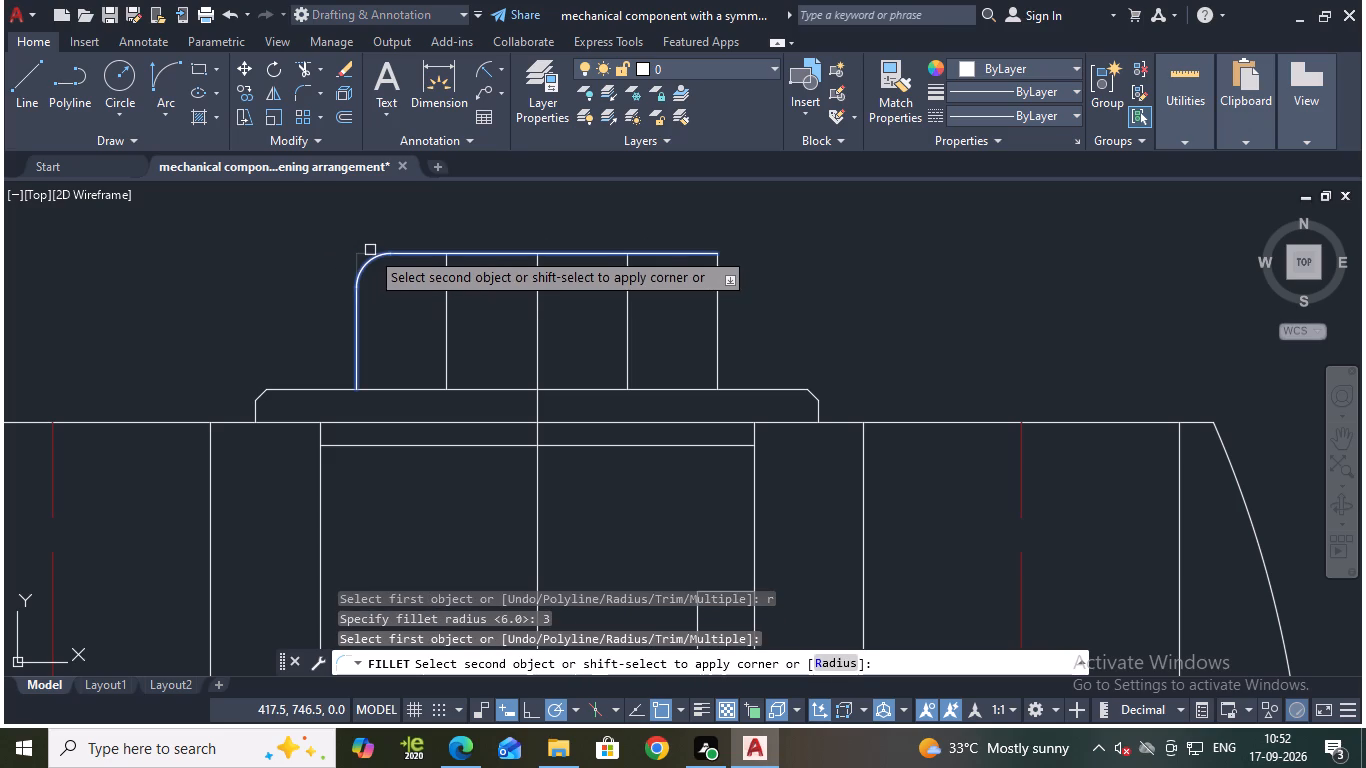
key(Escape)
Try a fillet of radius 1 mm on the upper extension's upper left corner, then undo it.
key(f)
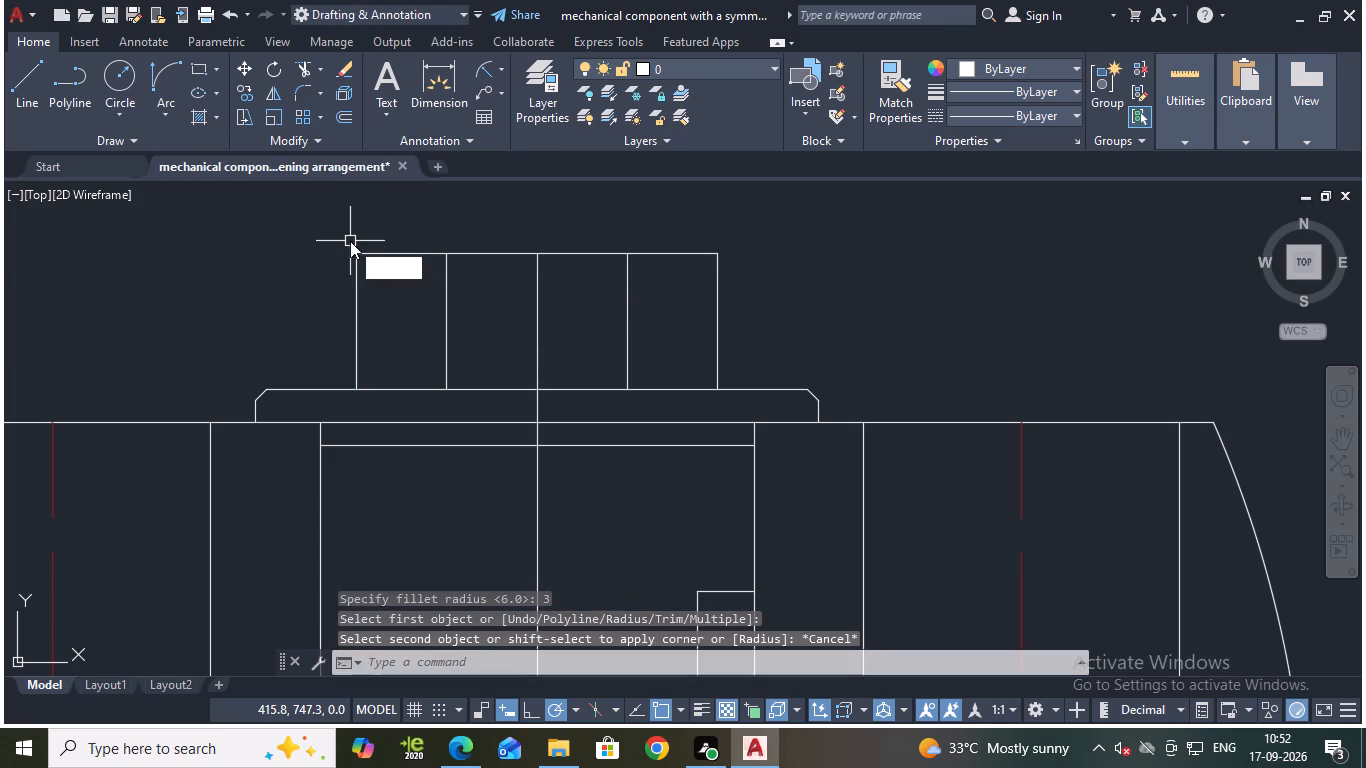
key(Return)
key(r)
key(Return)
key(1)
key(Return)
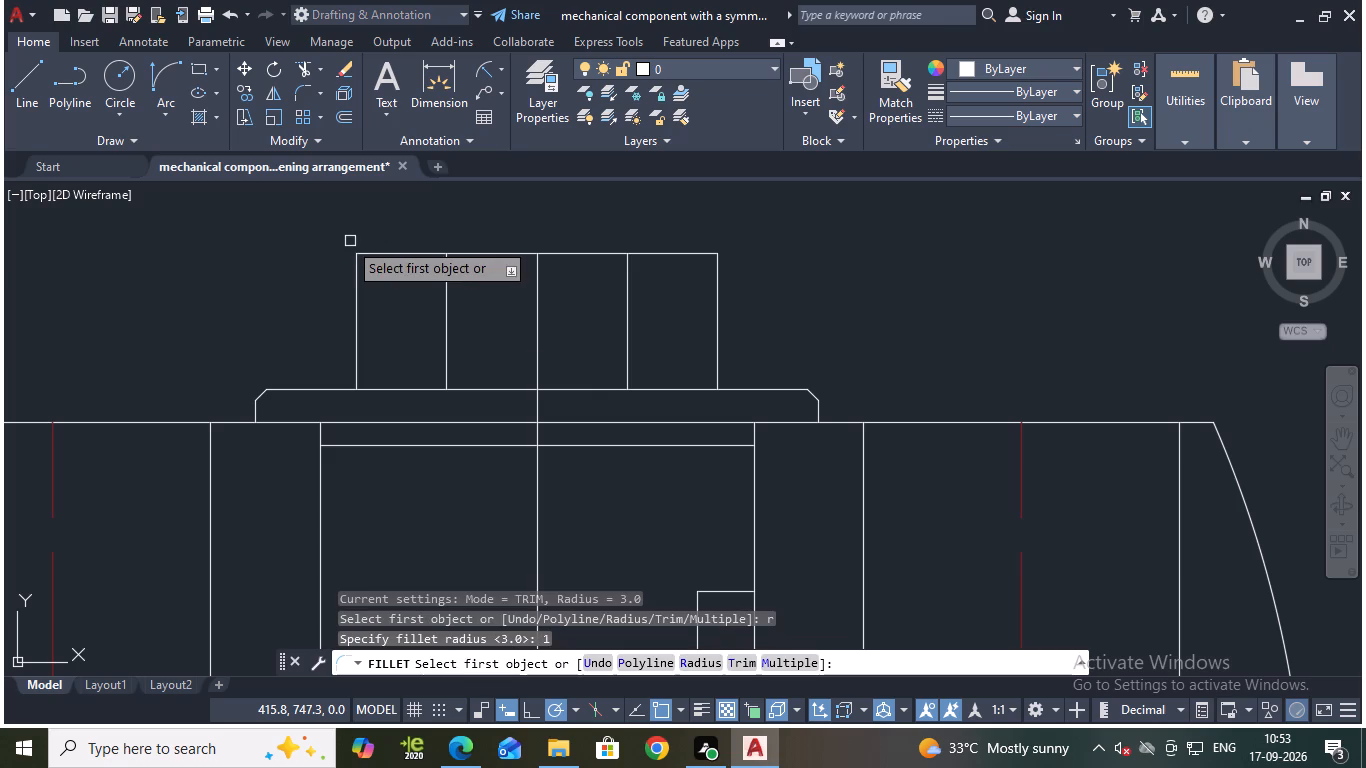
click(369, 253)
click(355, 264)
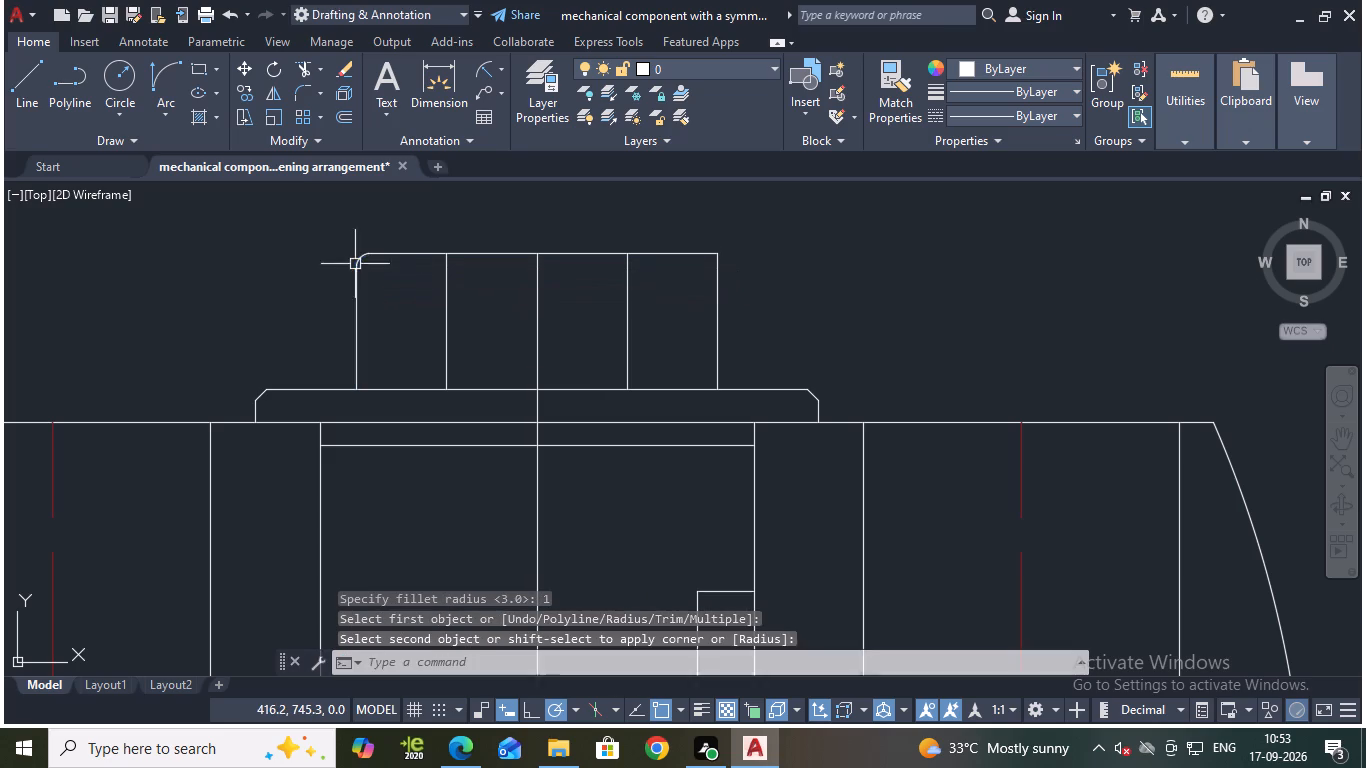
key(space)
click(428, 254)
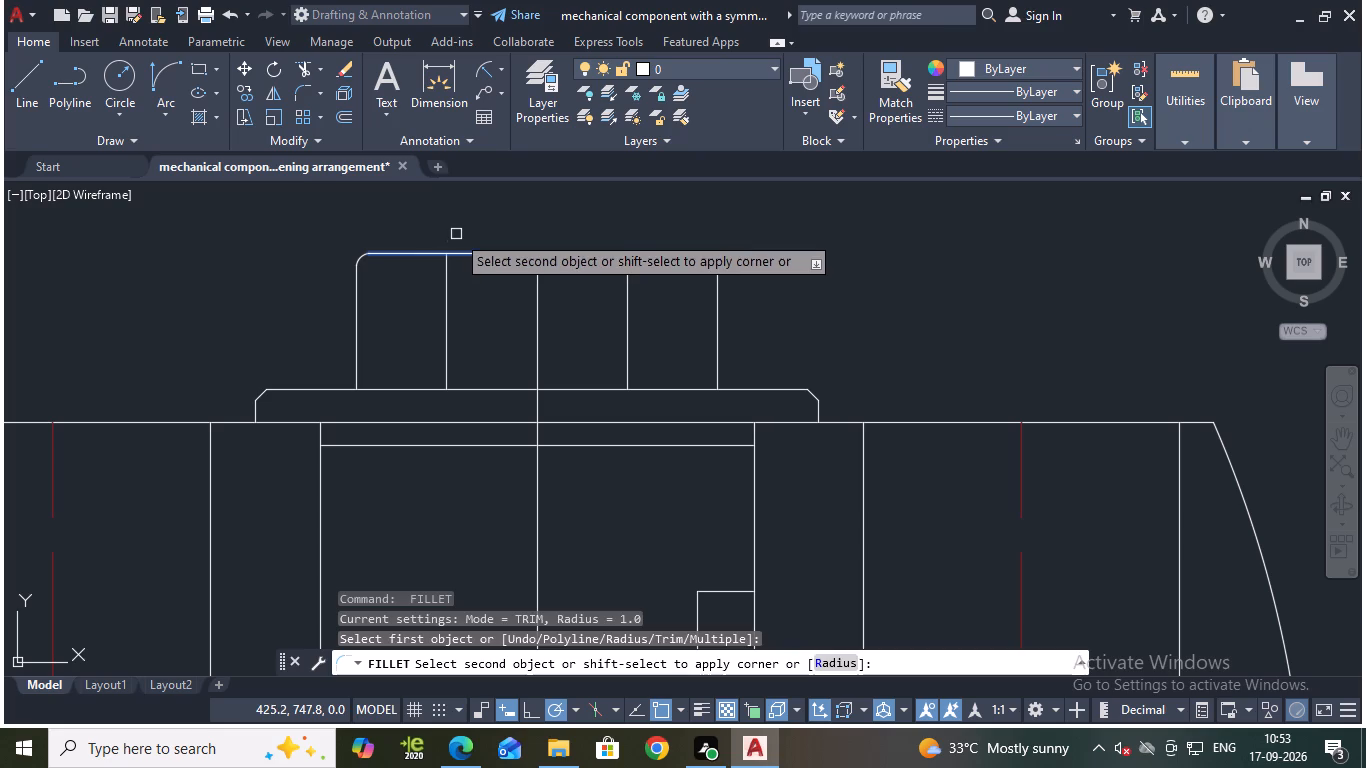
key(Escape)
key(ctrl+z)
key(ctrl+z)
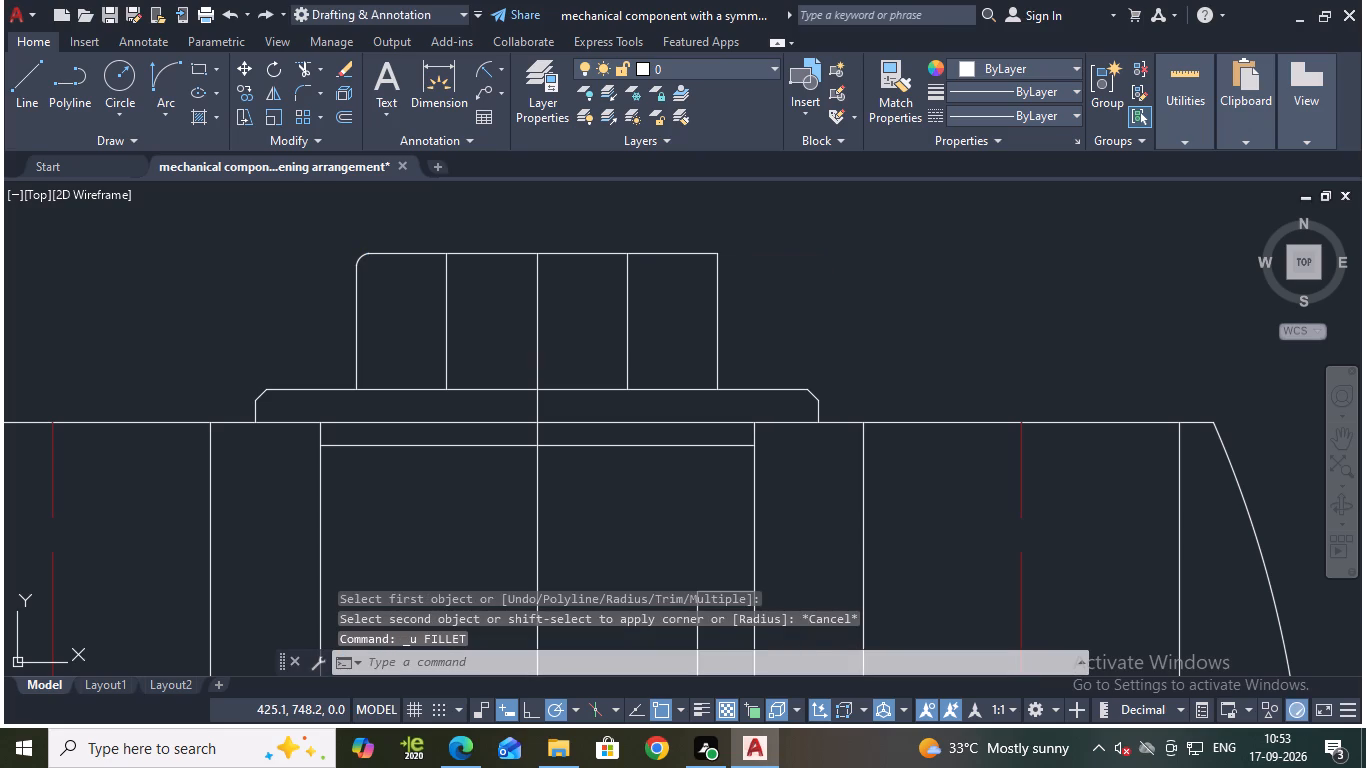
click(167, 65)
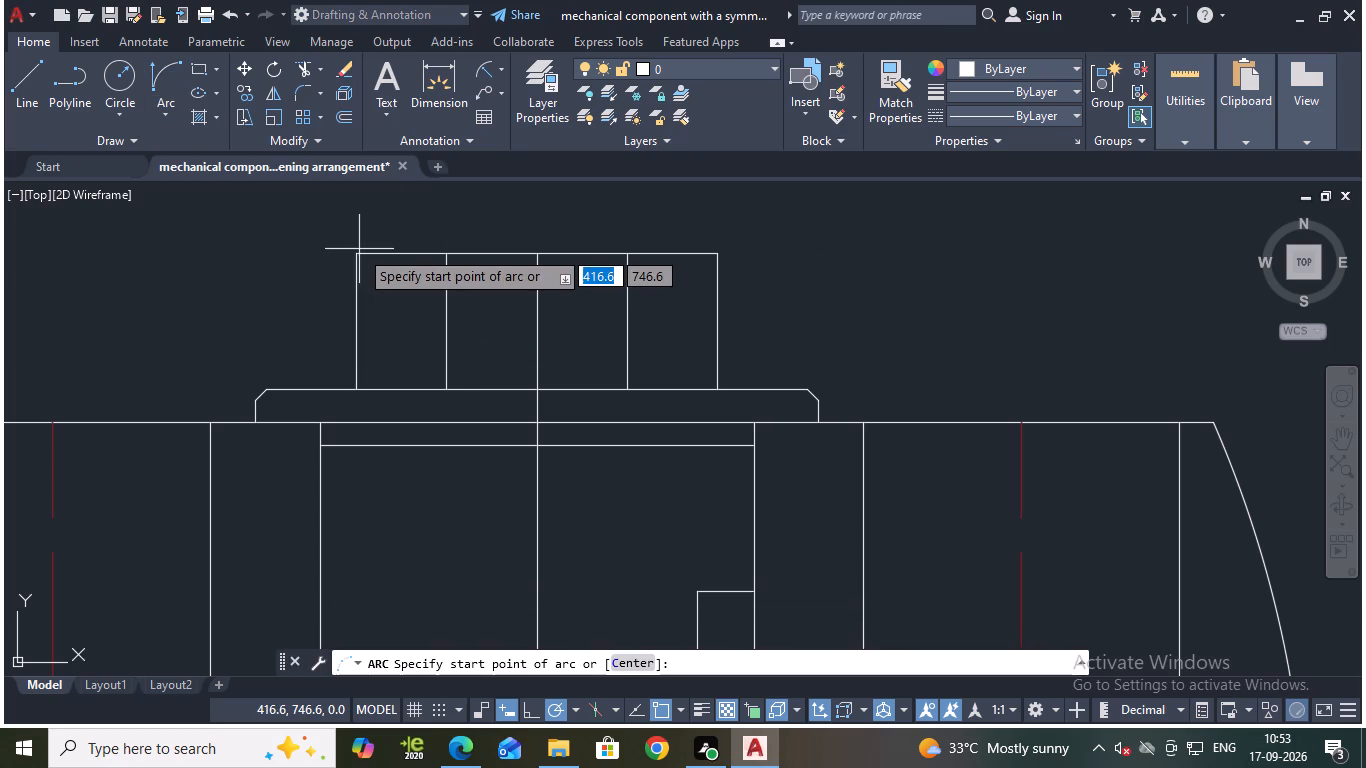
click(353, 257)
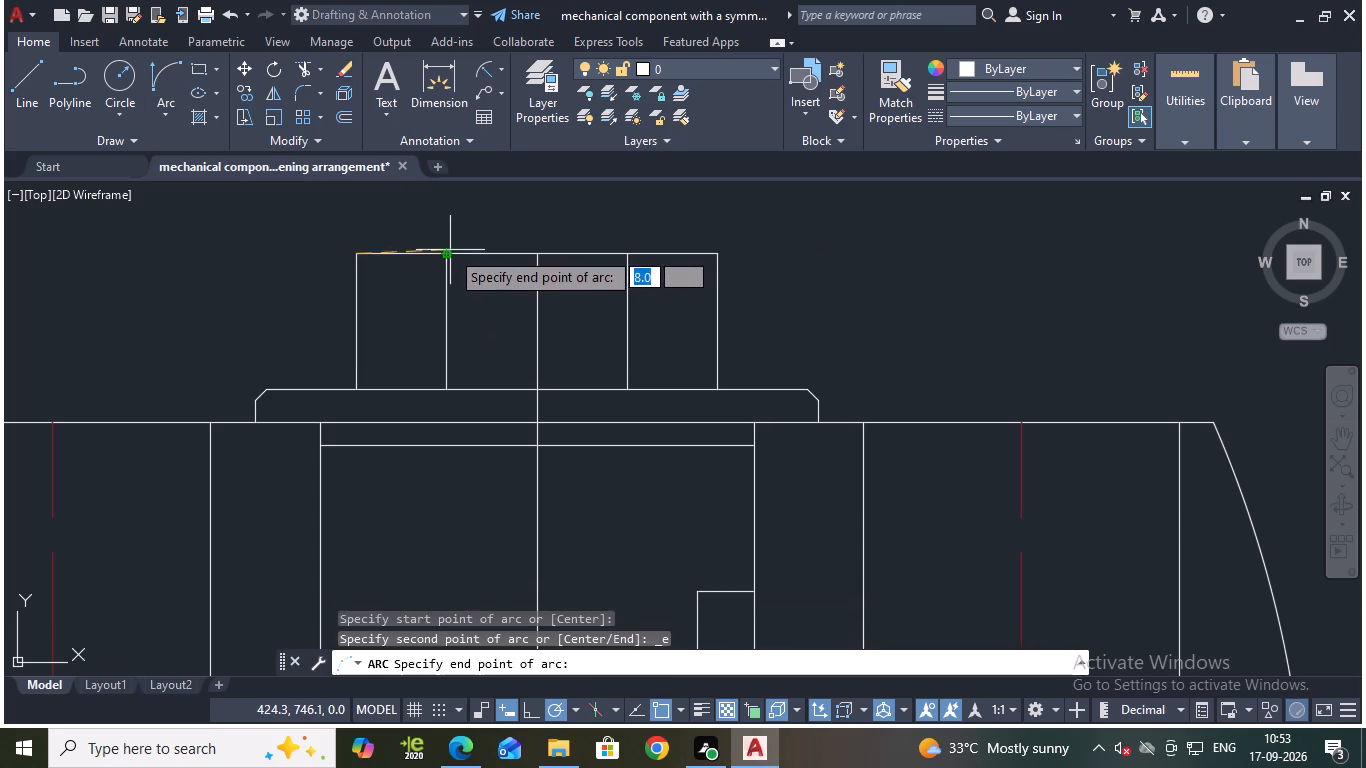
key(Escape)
Offset the upper extension's top line 1 mm downward.
key(o)
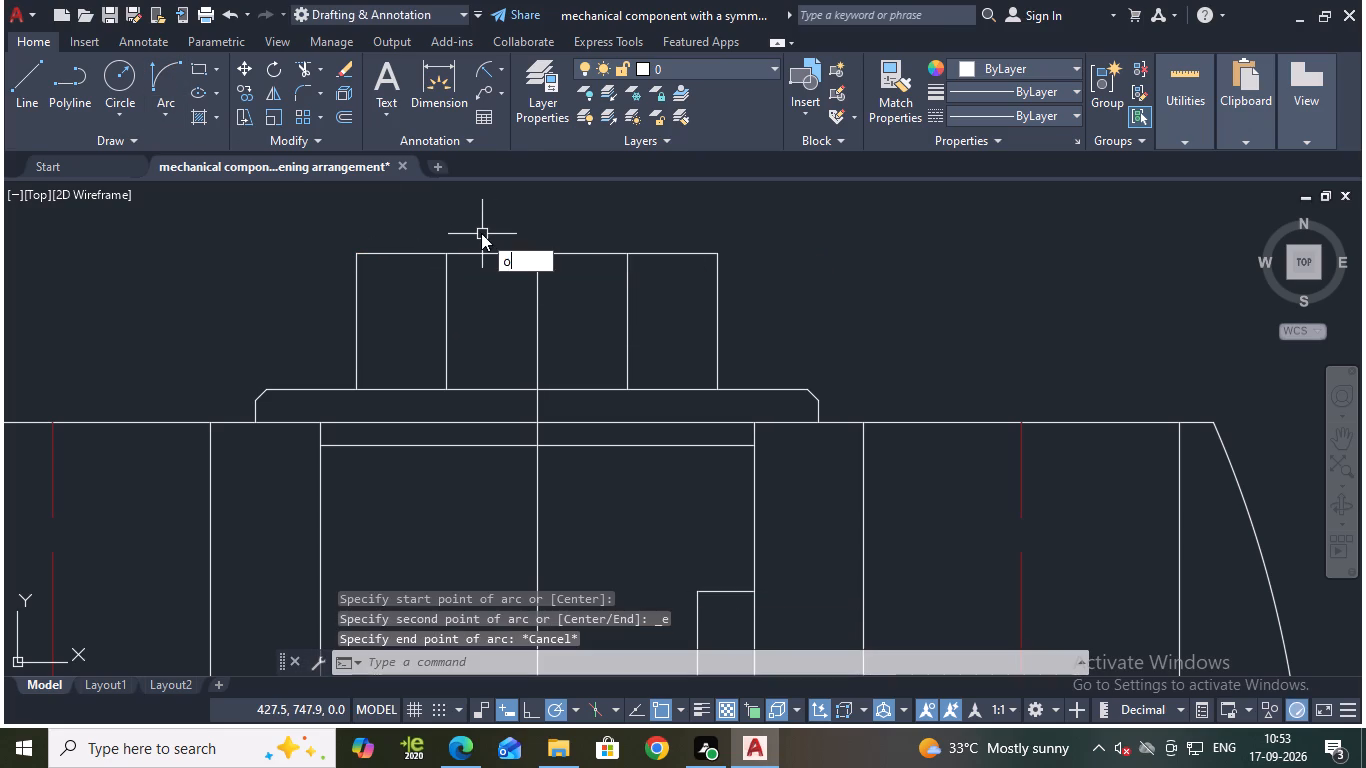
key(Return)
key(Return)
click(496, 251)
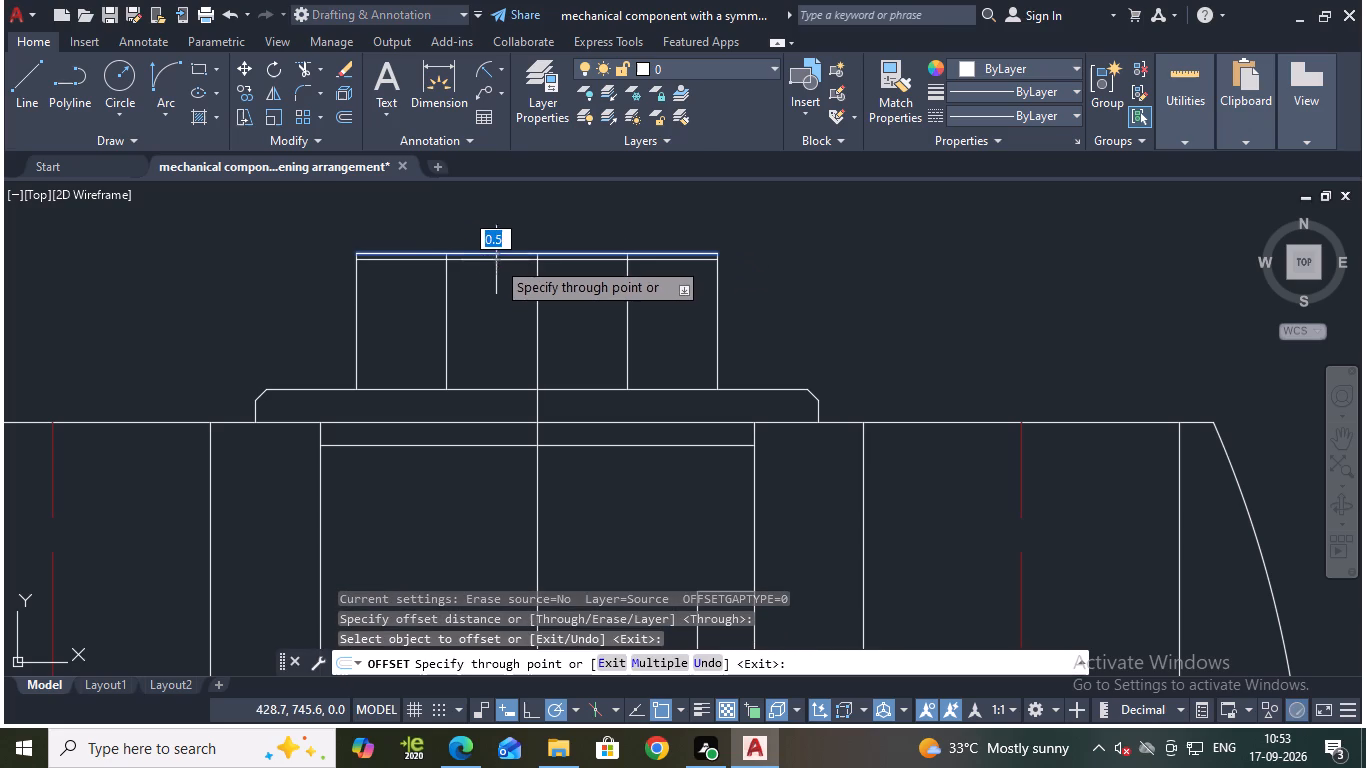
key(1)
key(Return)
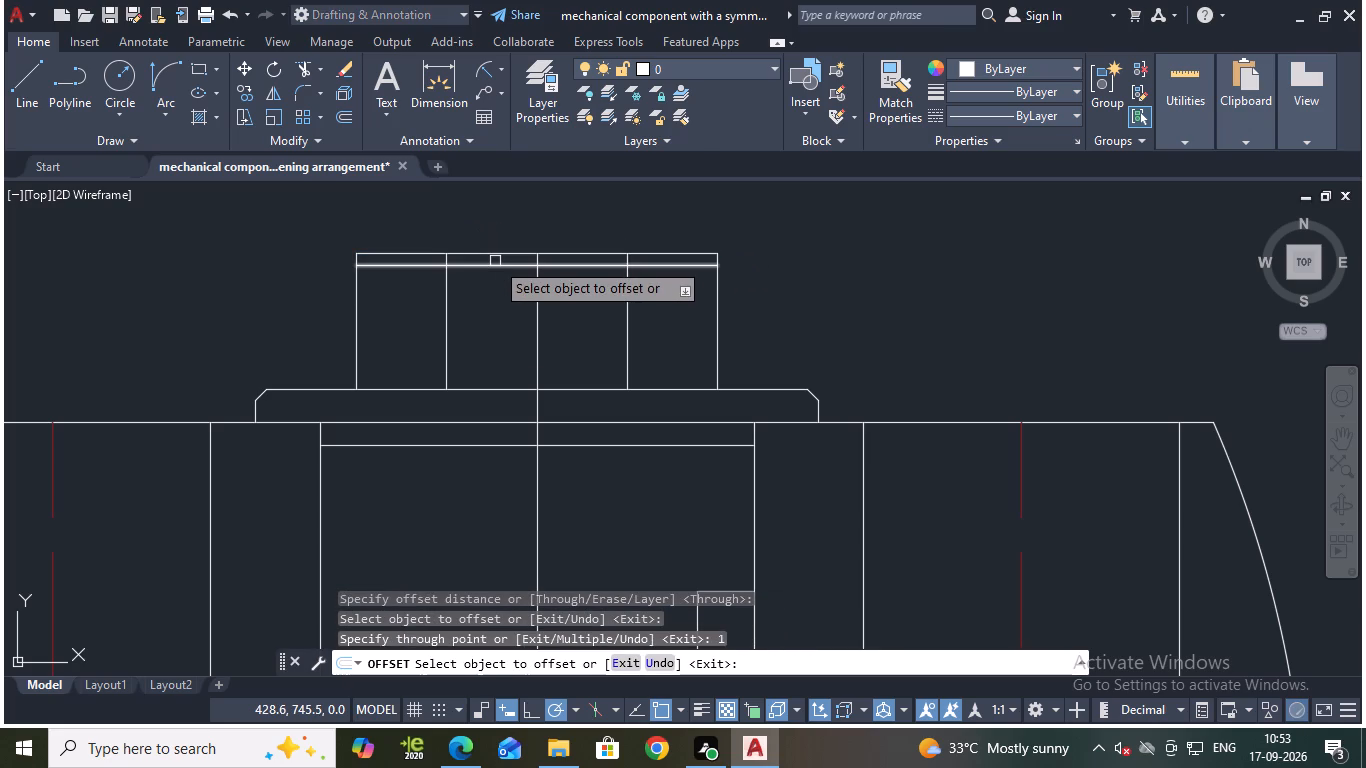
key(Escape)
Draw an upward-bulging arc on the offset line across the upper extension's leftmost division, with a start tangent direction of about 30°.
click(148, 77)
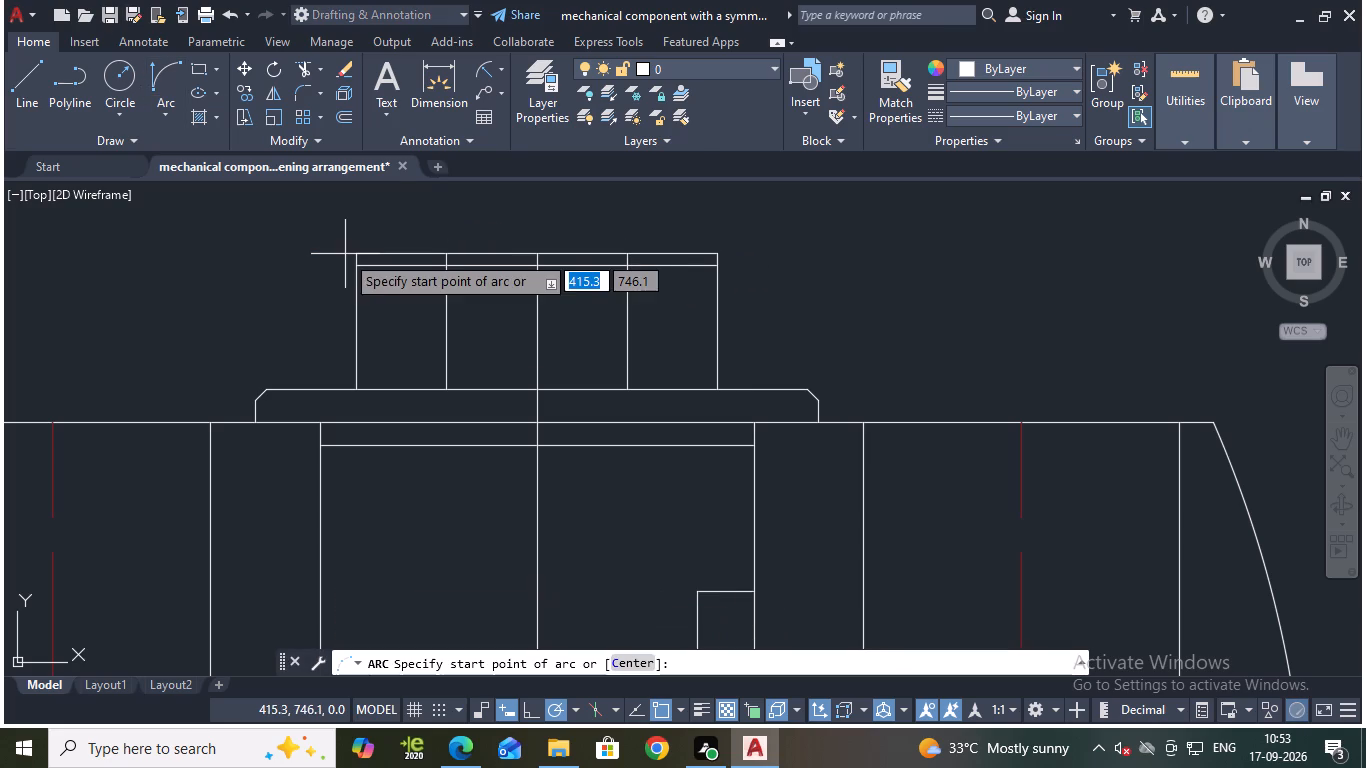
click(358, 266)
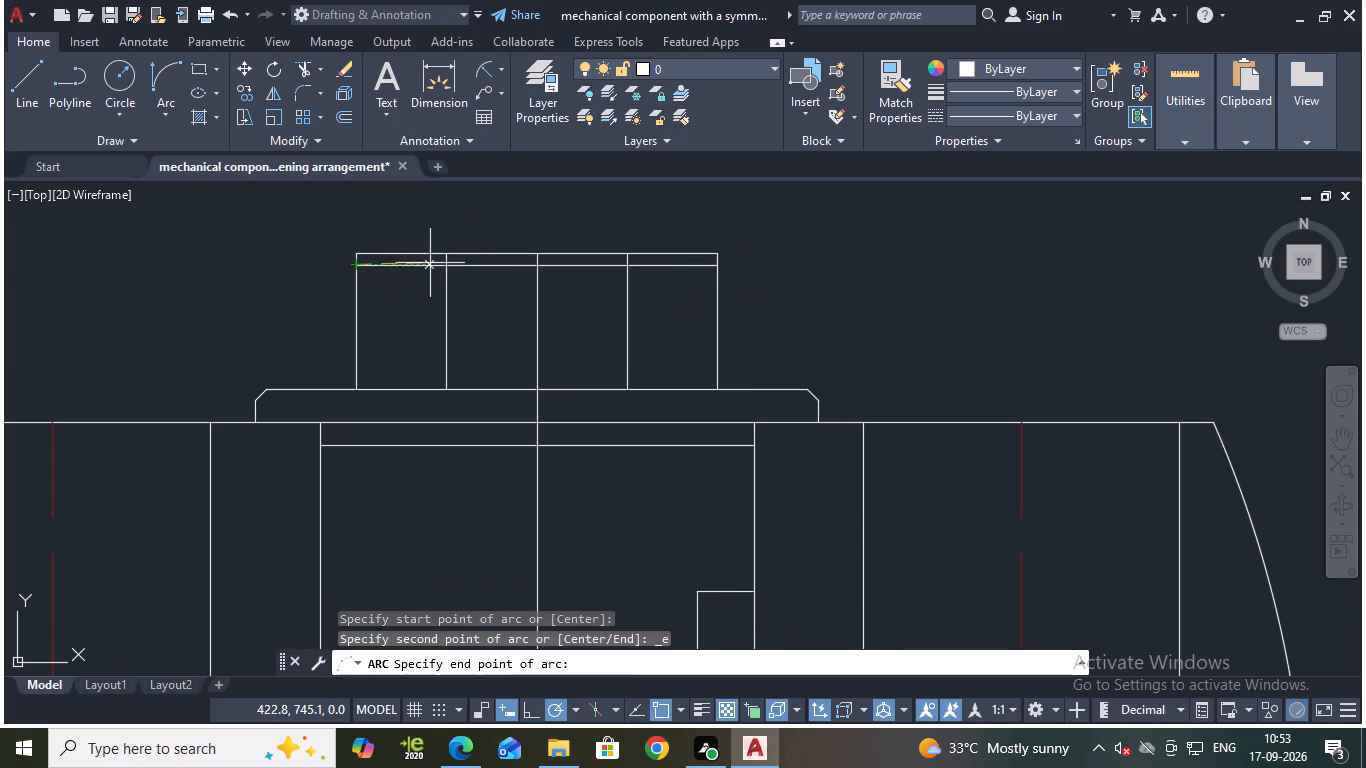
click(446, 263)
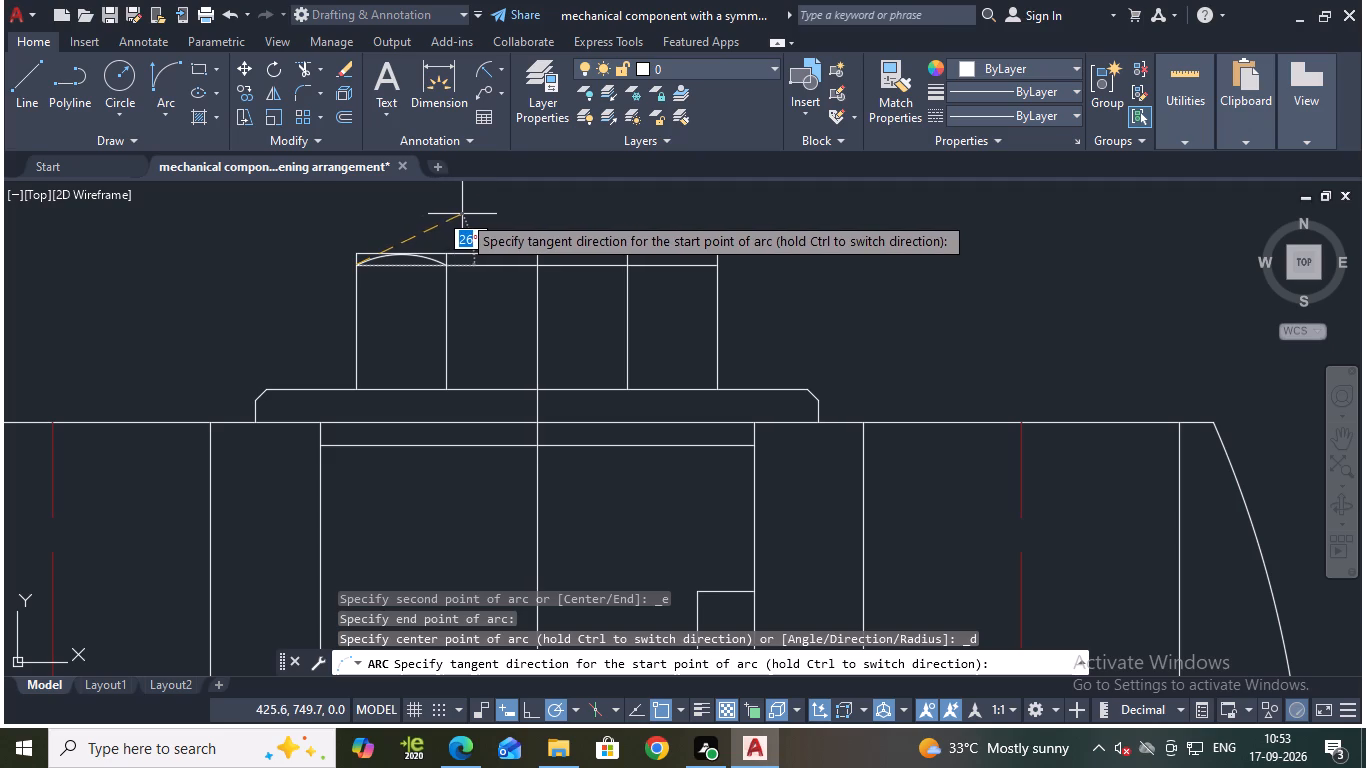
middle_drag(465, 215, 462, 265)
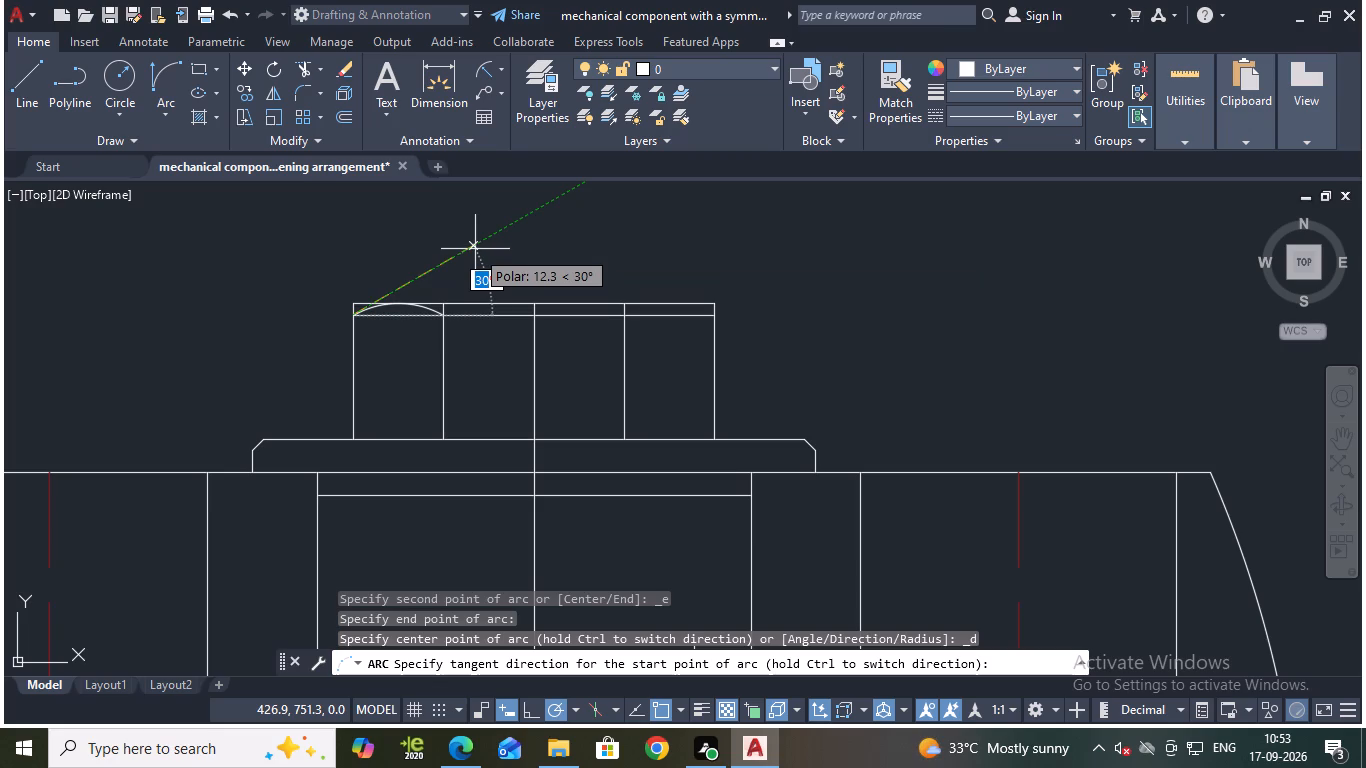
click(475, 249)
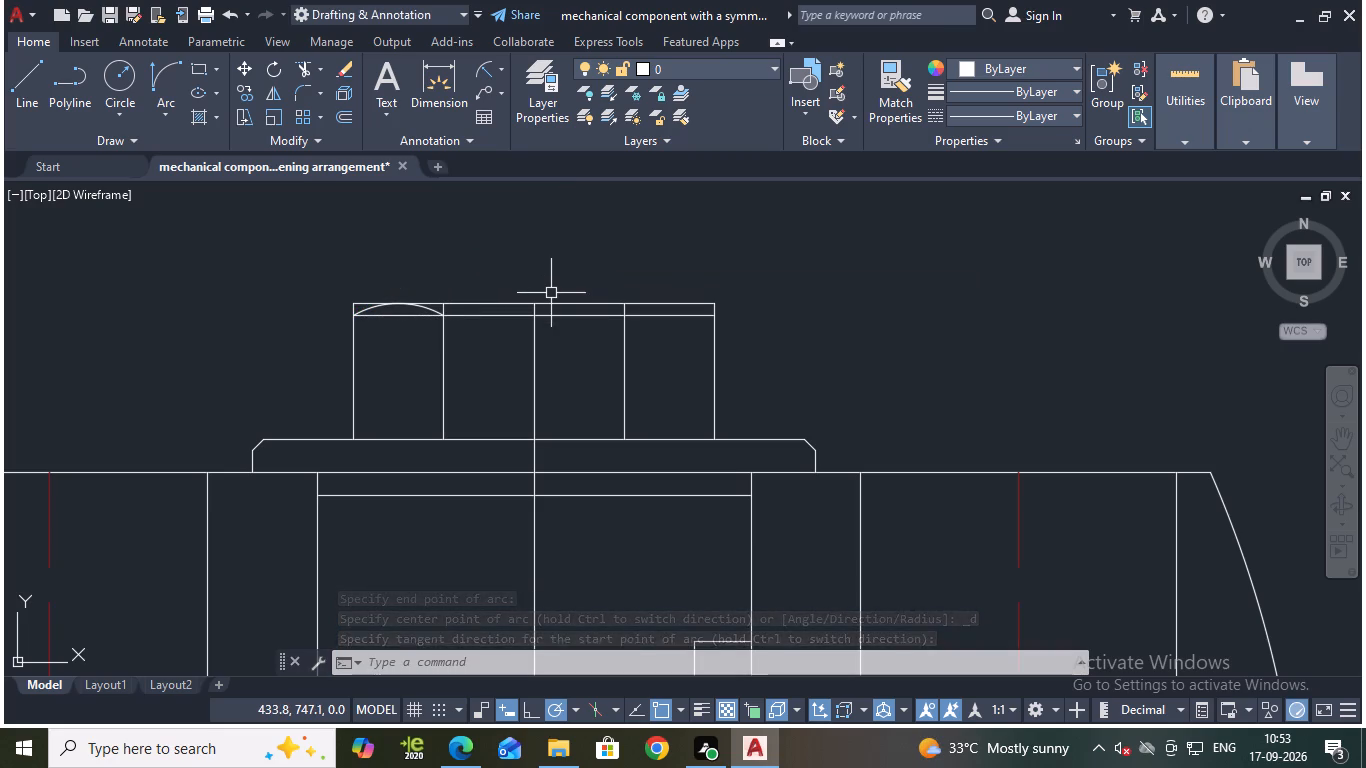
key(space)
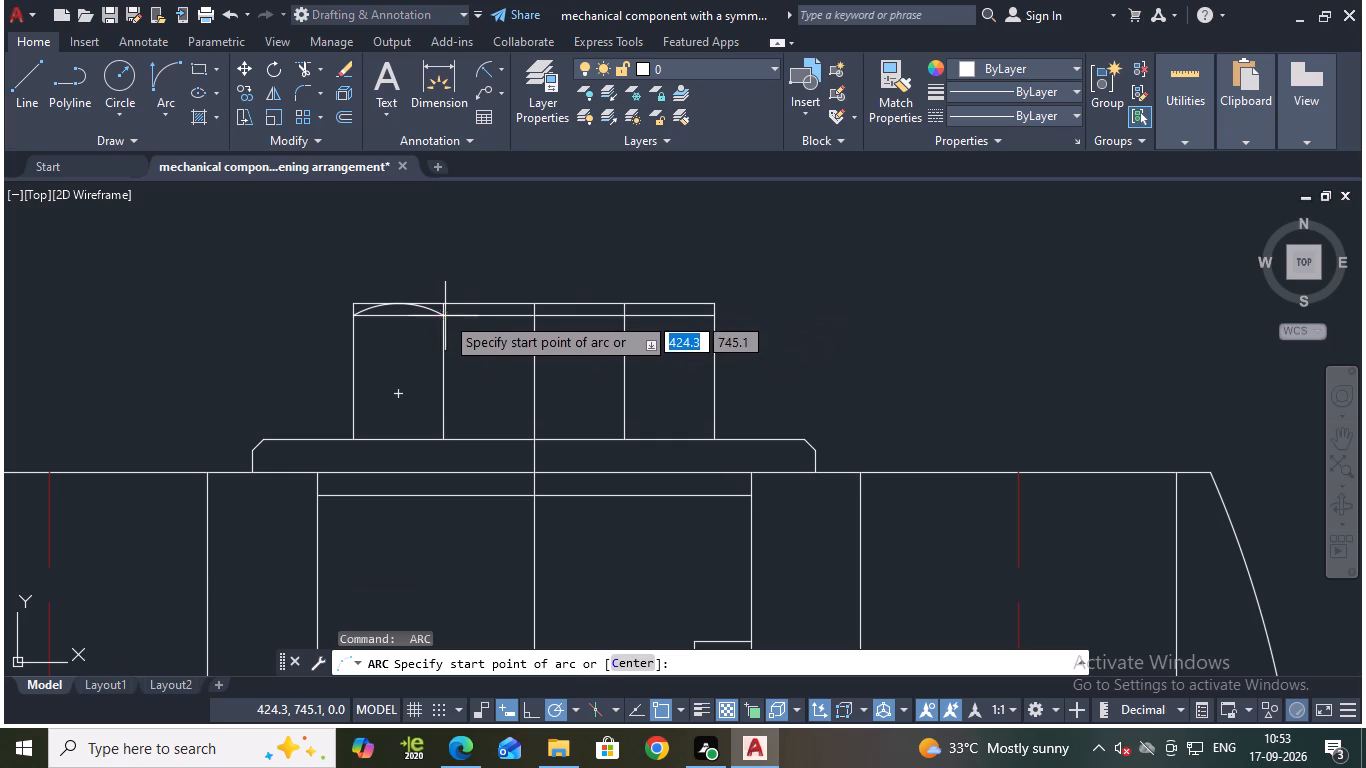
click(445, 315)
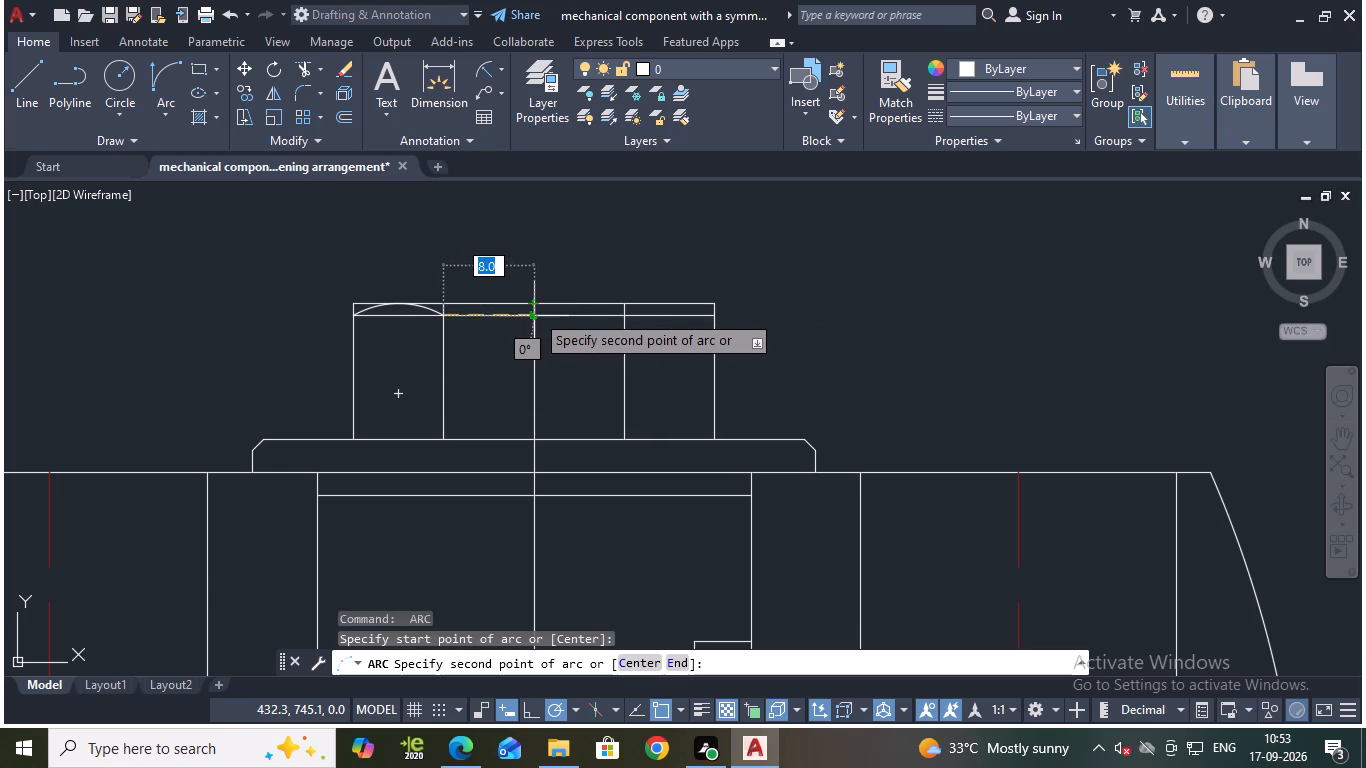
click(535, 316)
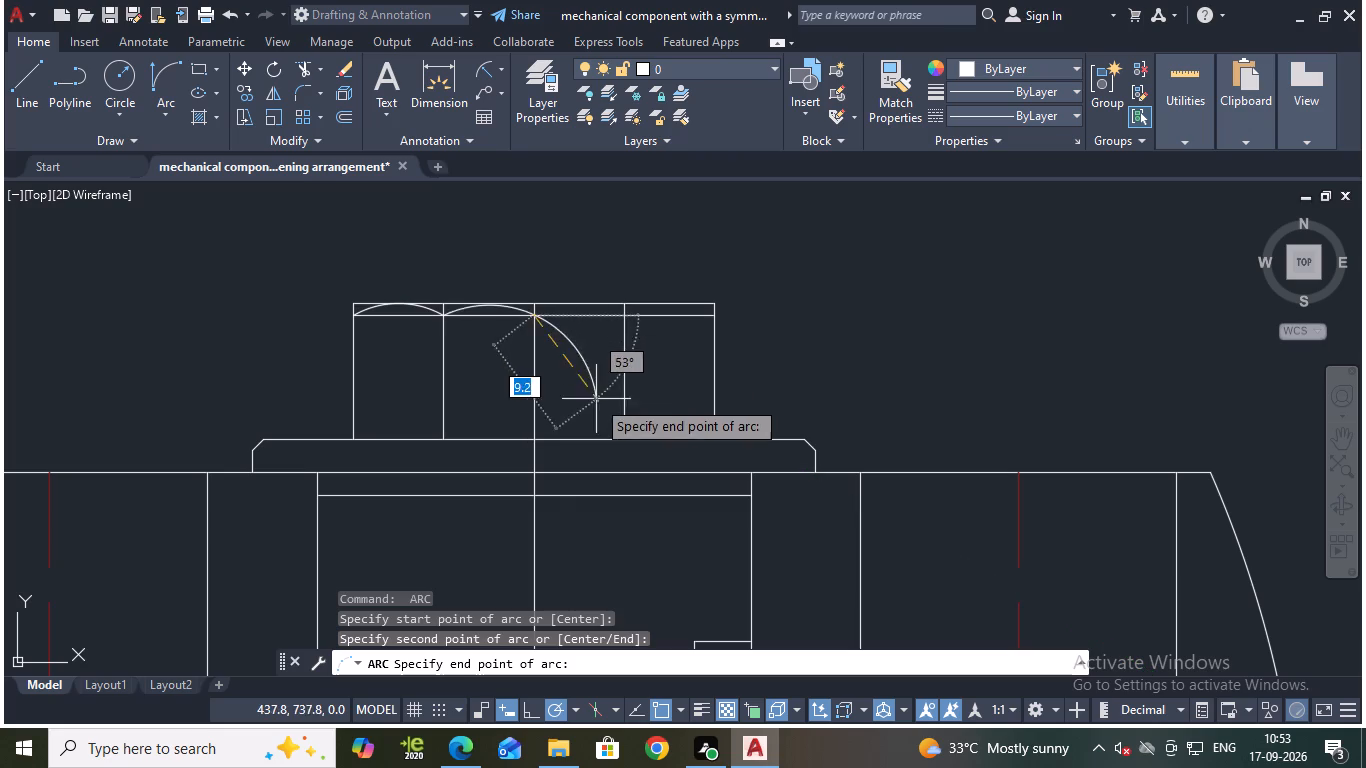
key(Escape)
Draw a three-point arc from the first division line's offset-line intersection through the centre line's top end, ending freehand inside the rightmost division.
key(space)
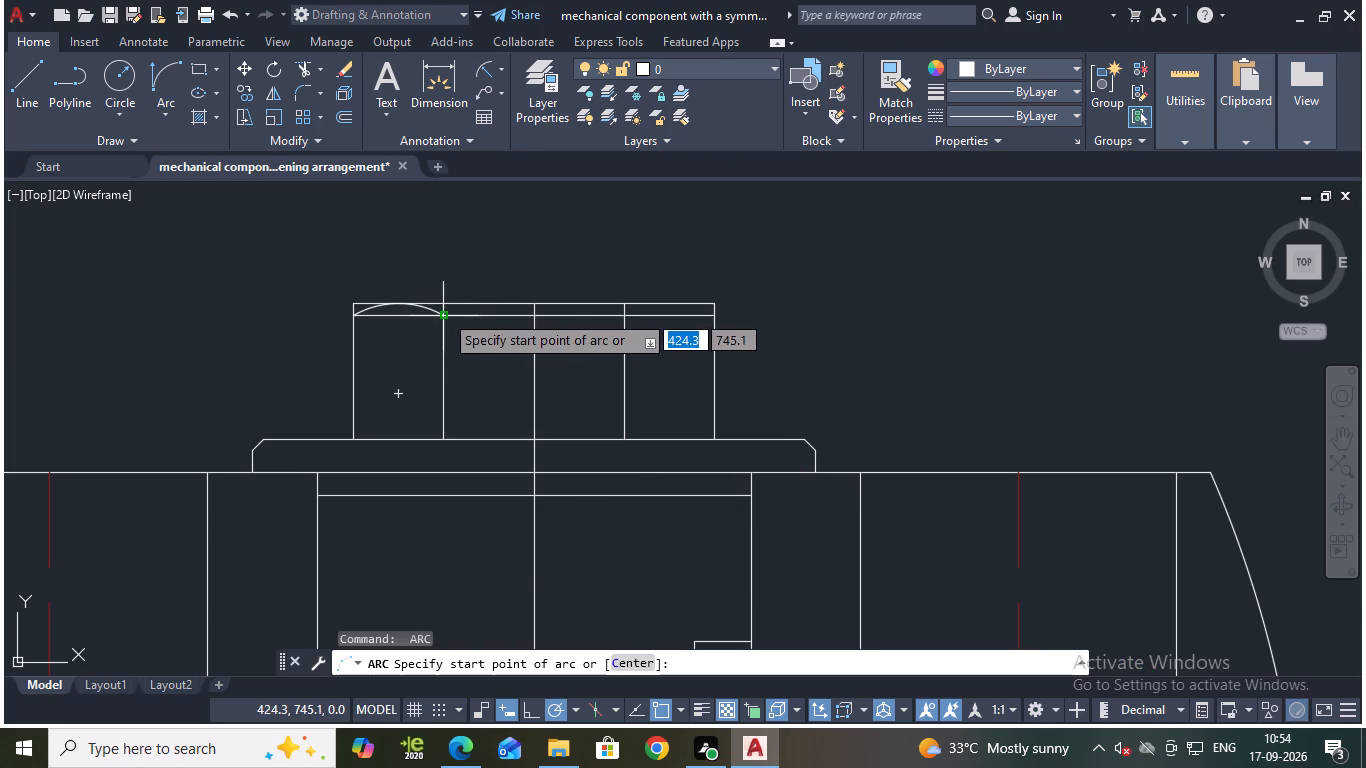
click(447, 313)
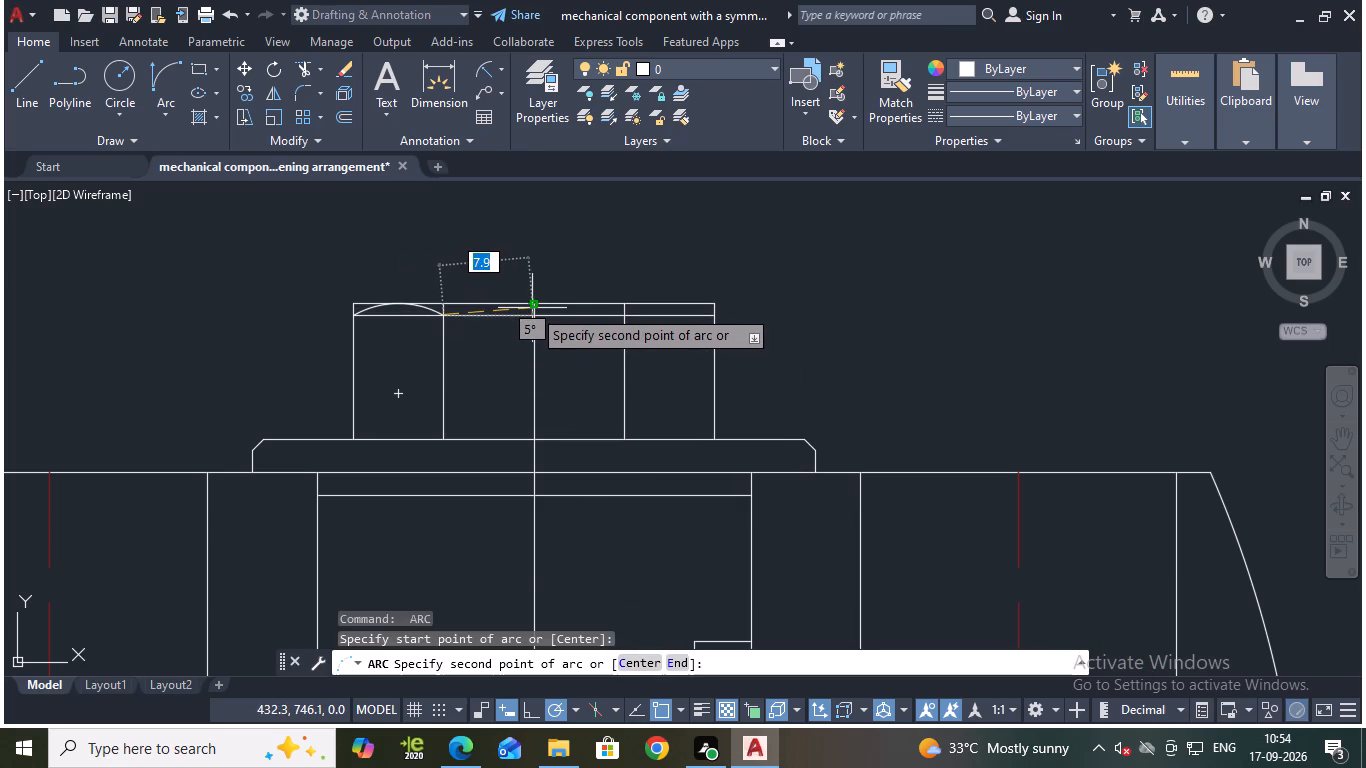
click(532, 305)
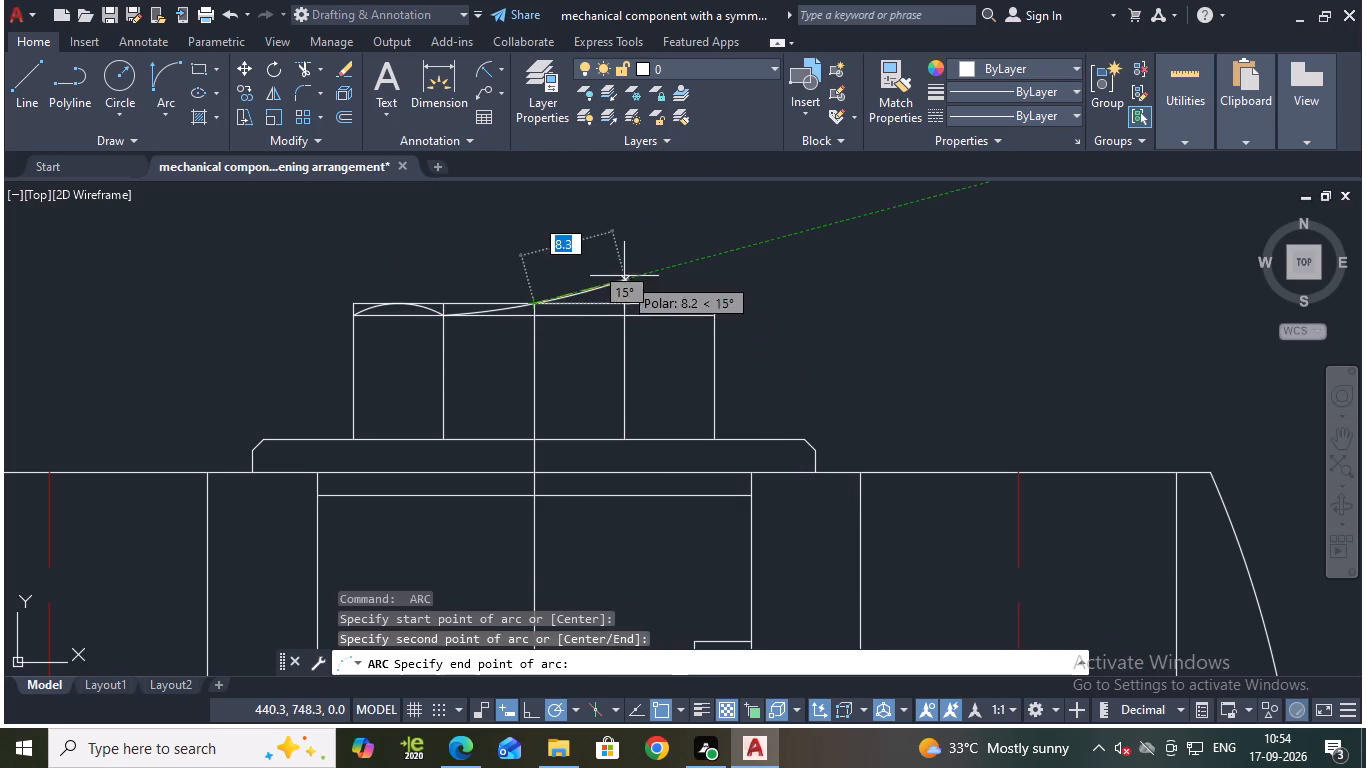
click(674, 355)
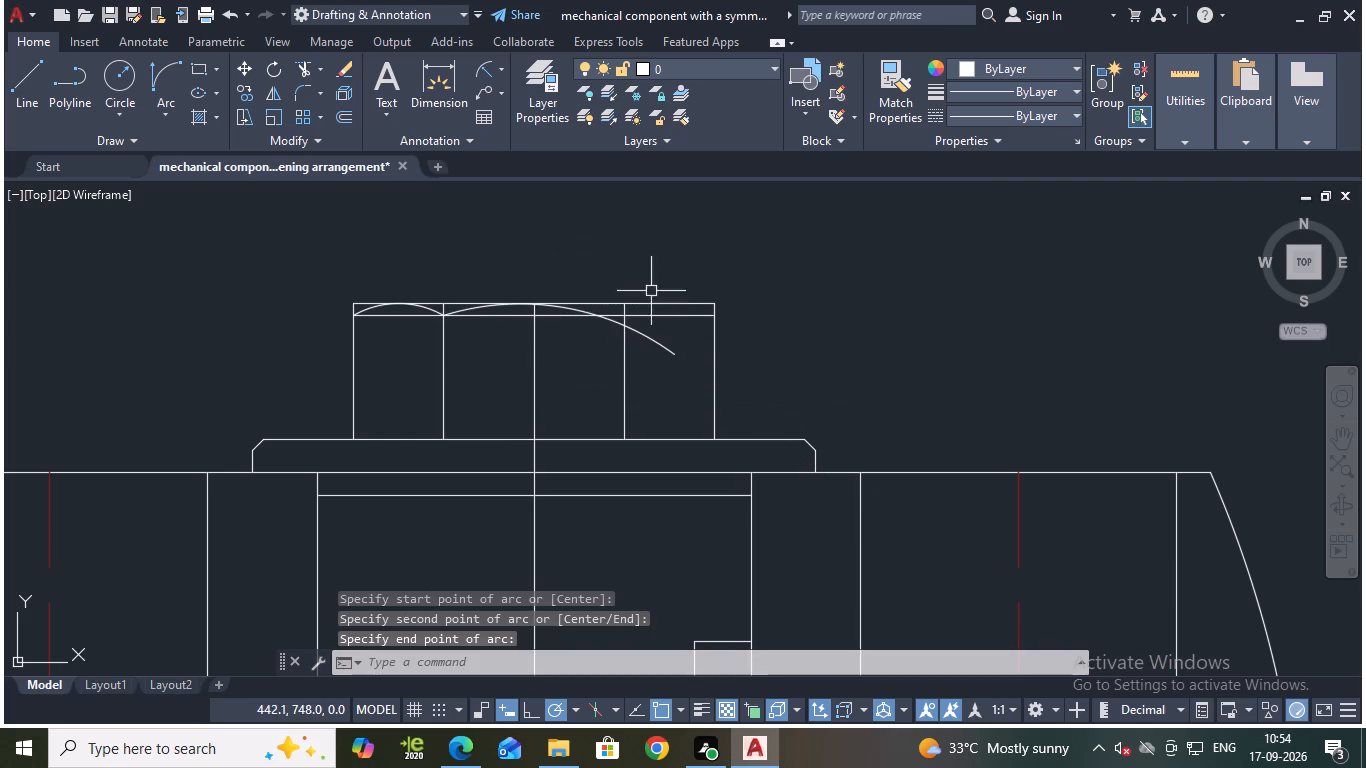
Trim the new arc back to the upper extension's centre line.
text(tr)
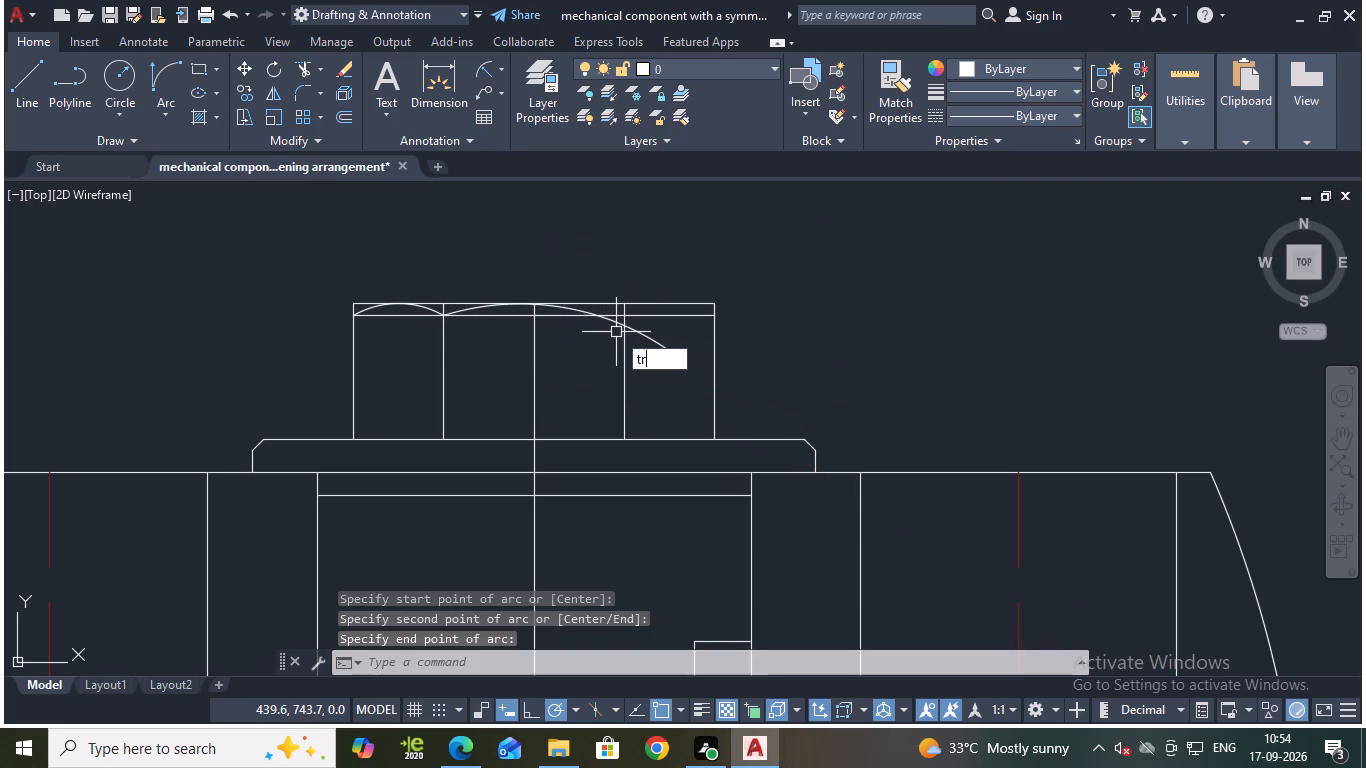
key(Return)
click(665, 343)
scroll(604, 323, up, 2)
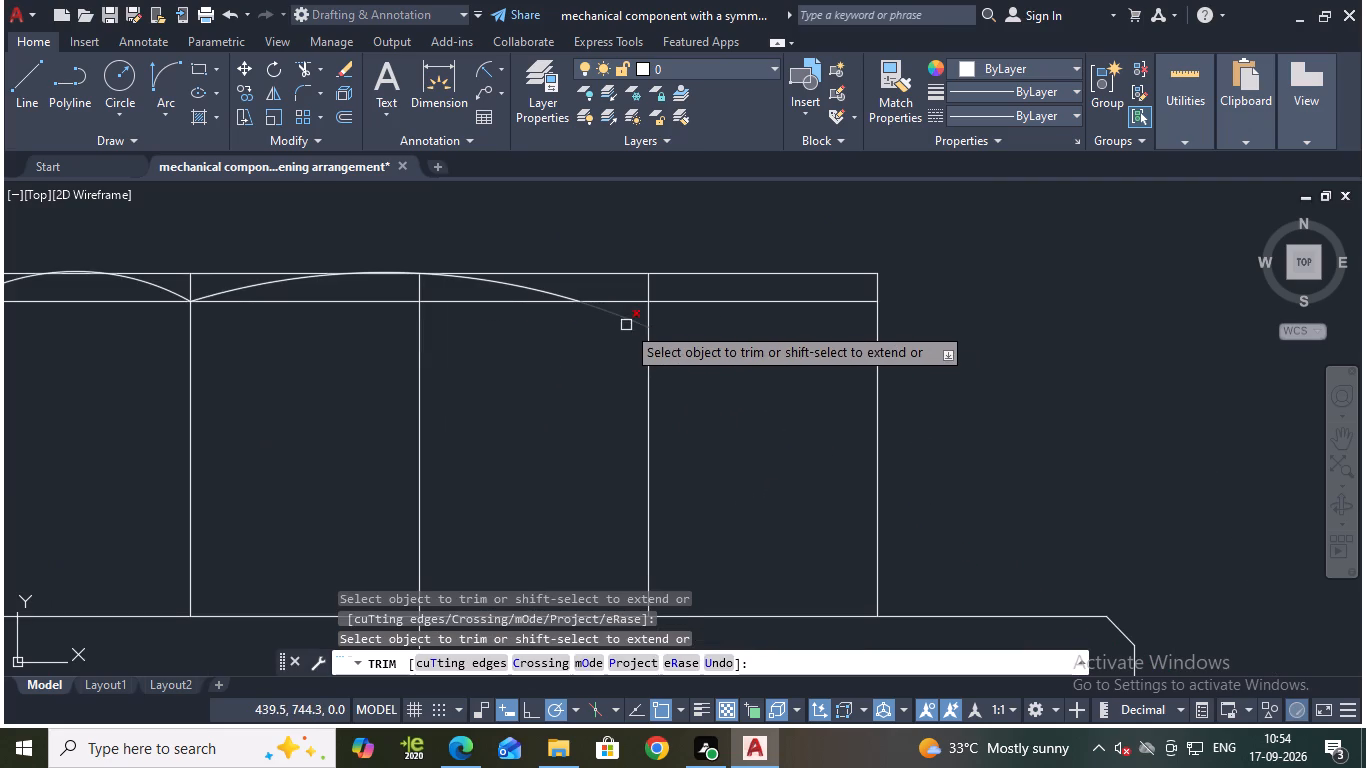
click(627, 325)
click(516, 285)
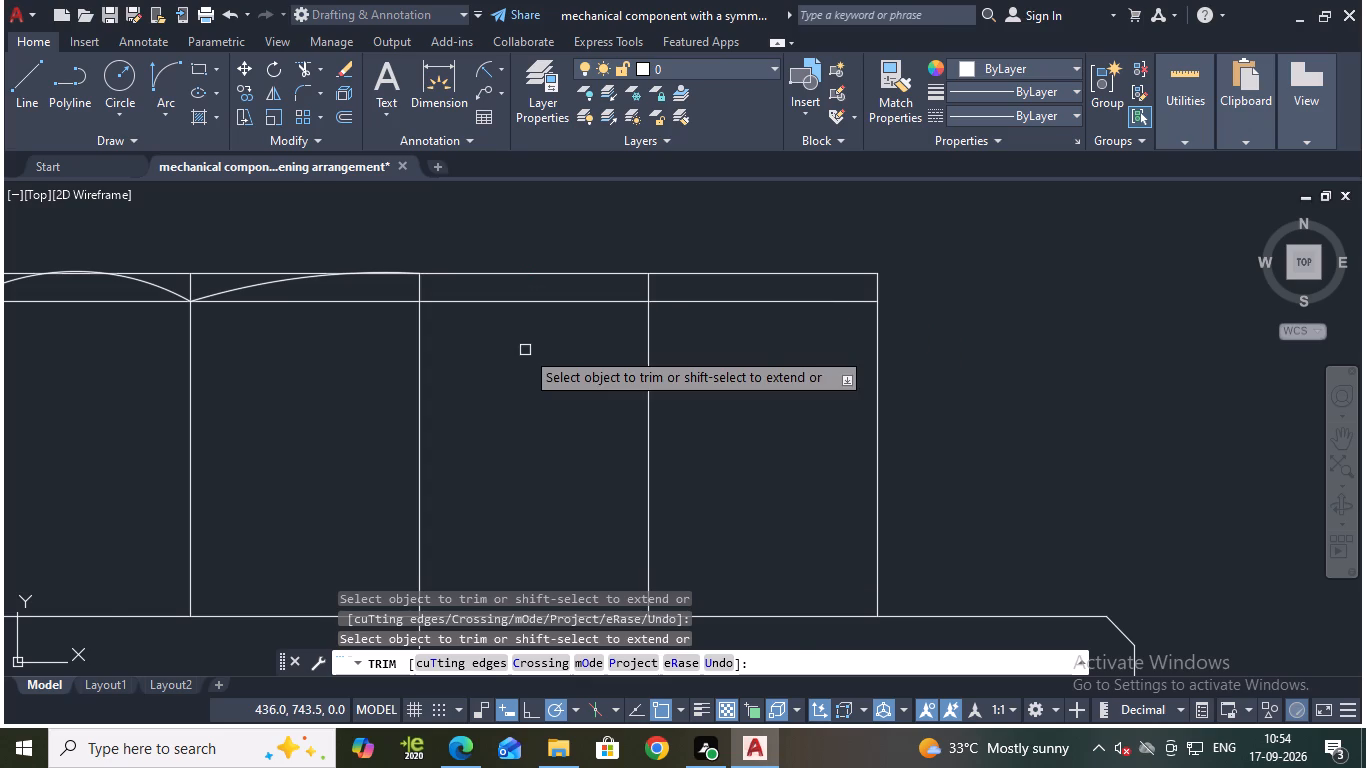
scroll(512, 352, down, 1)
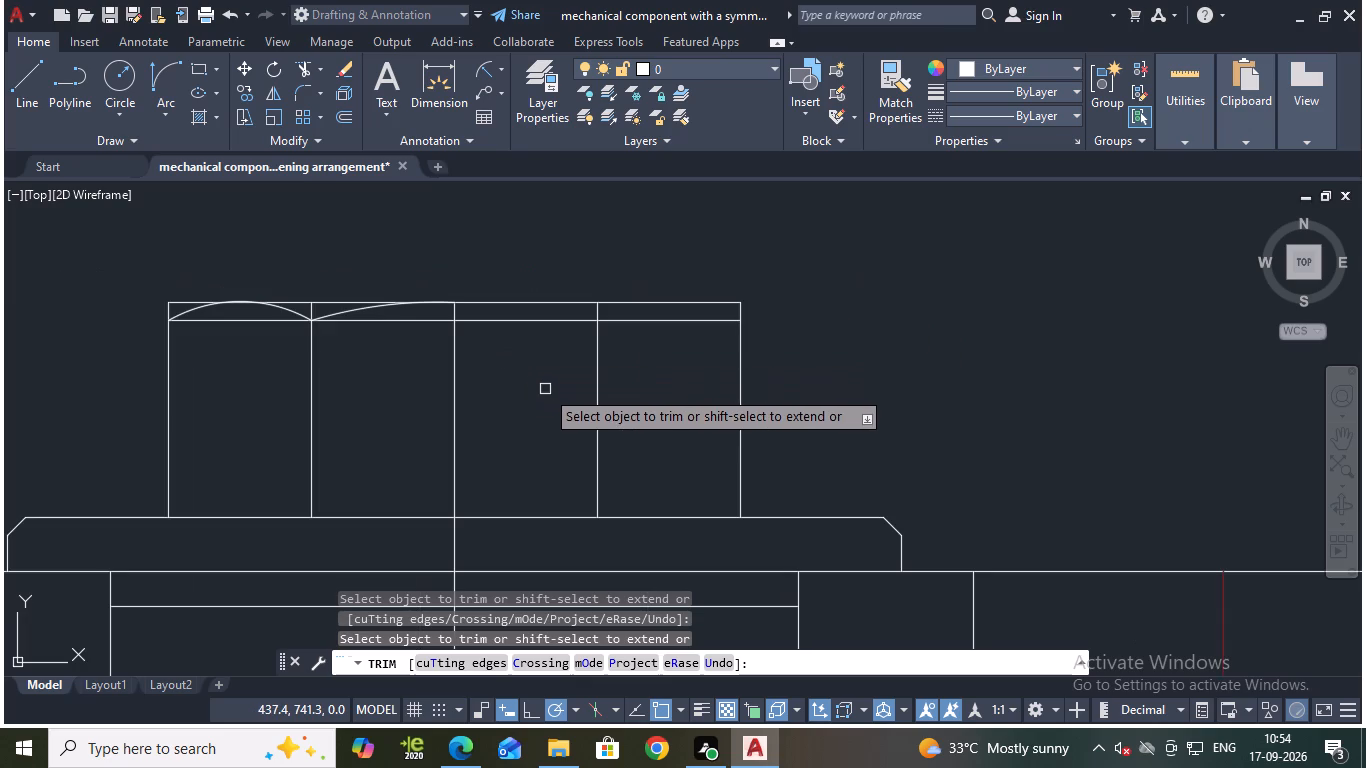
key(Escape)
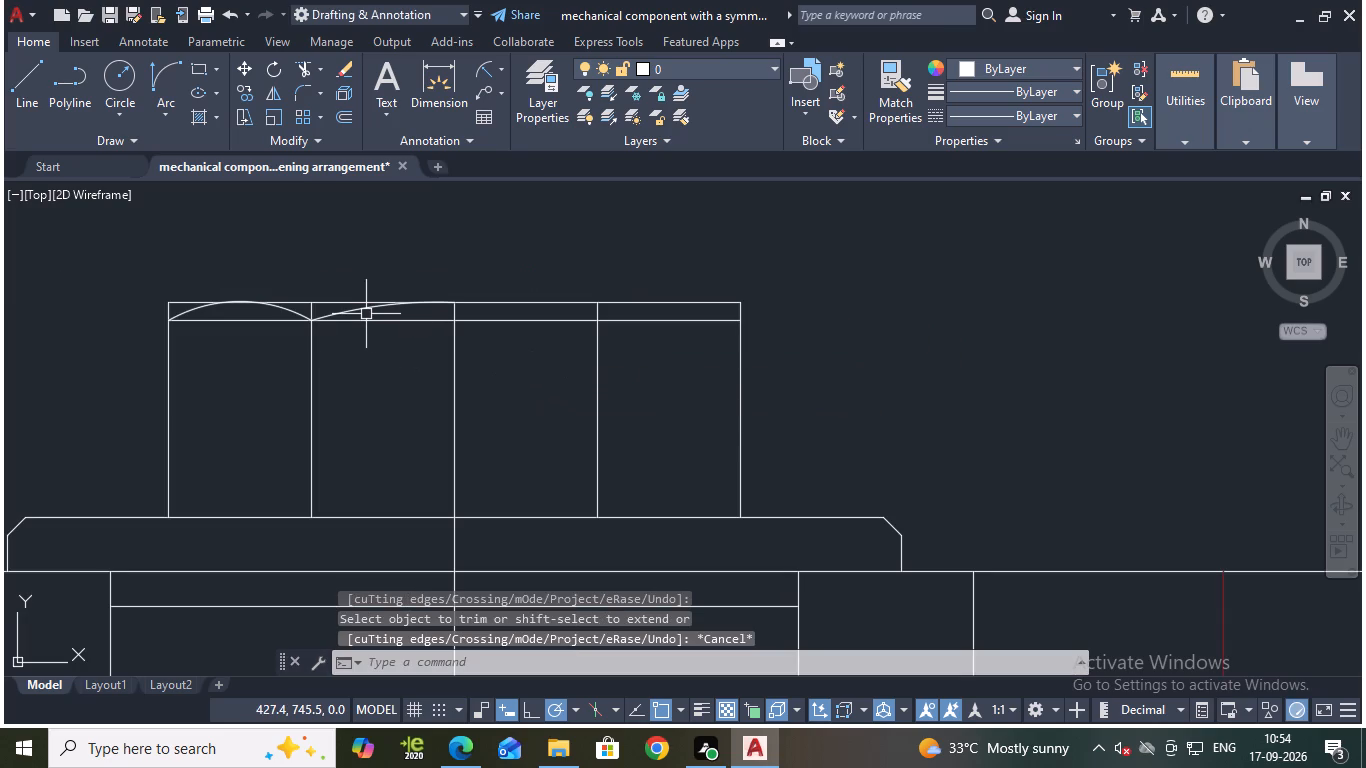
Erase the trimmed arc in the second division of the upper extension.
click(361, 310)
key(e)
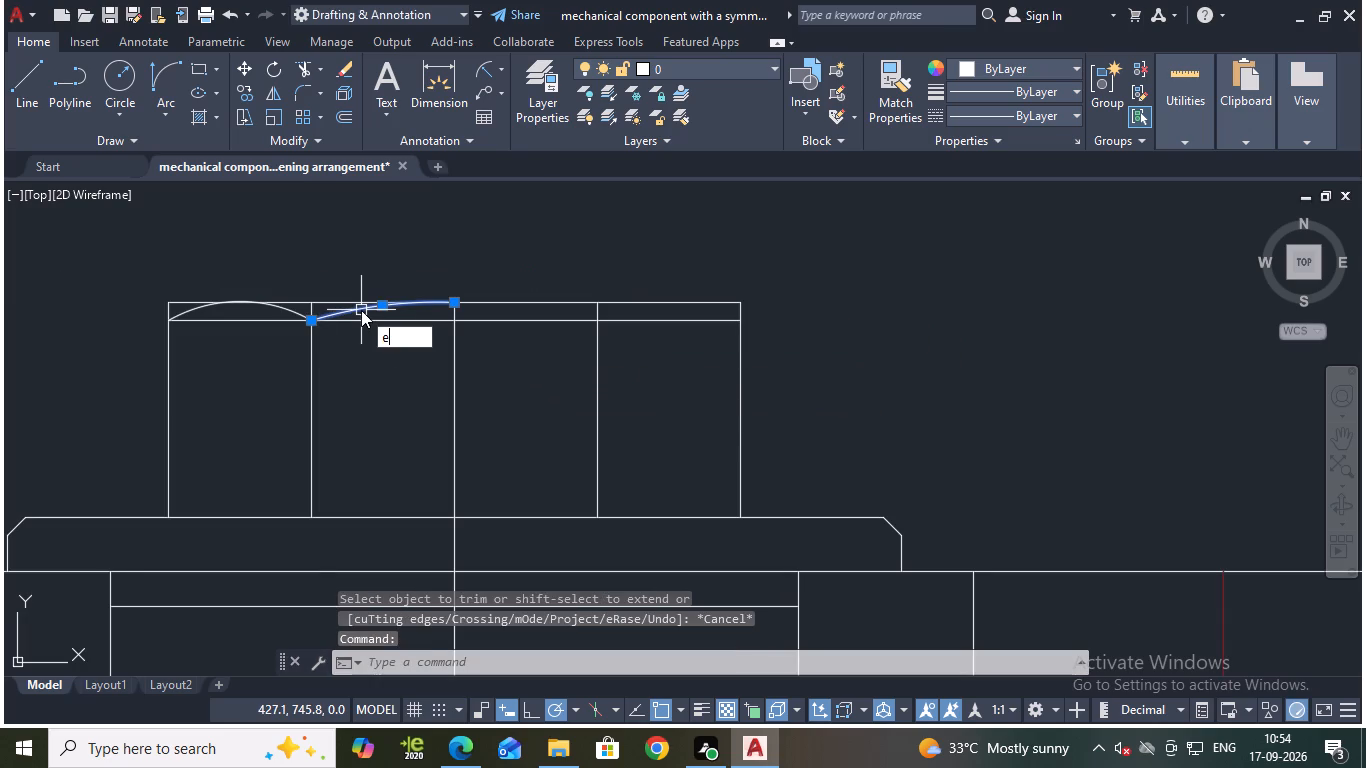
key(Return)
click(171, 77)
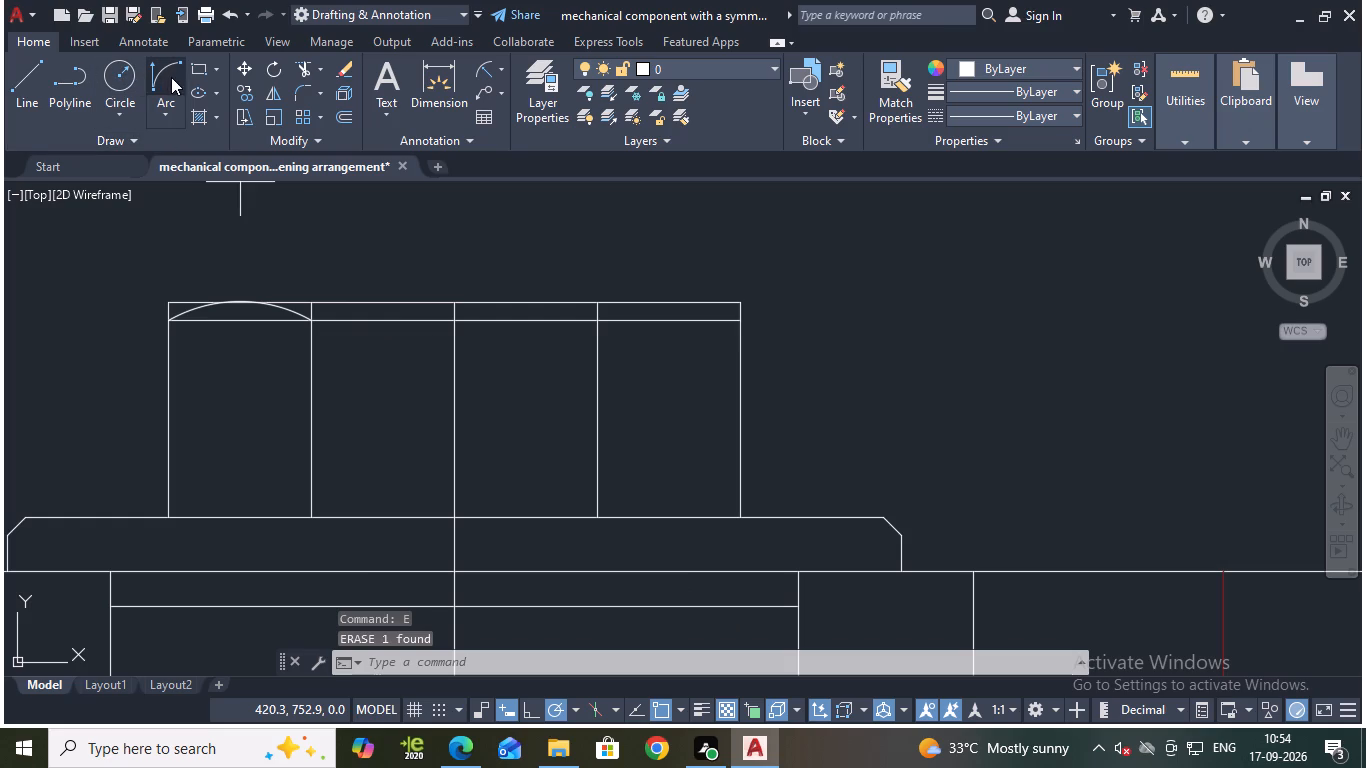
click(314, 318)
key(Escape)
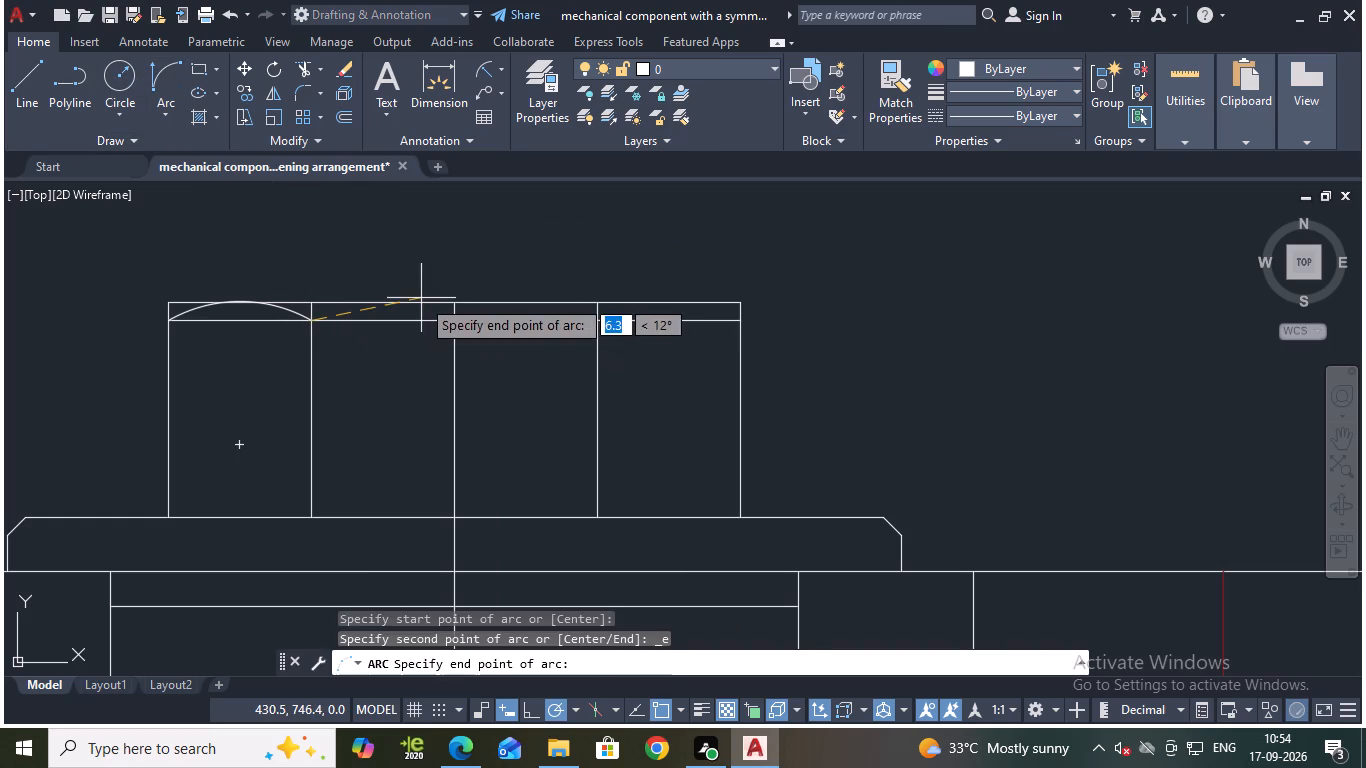
Draw a three-point arc across the two middle divisions, ending on the offset line and passing through the centre line's top end.
click(171, 106)
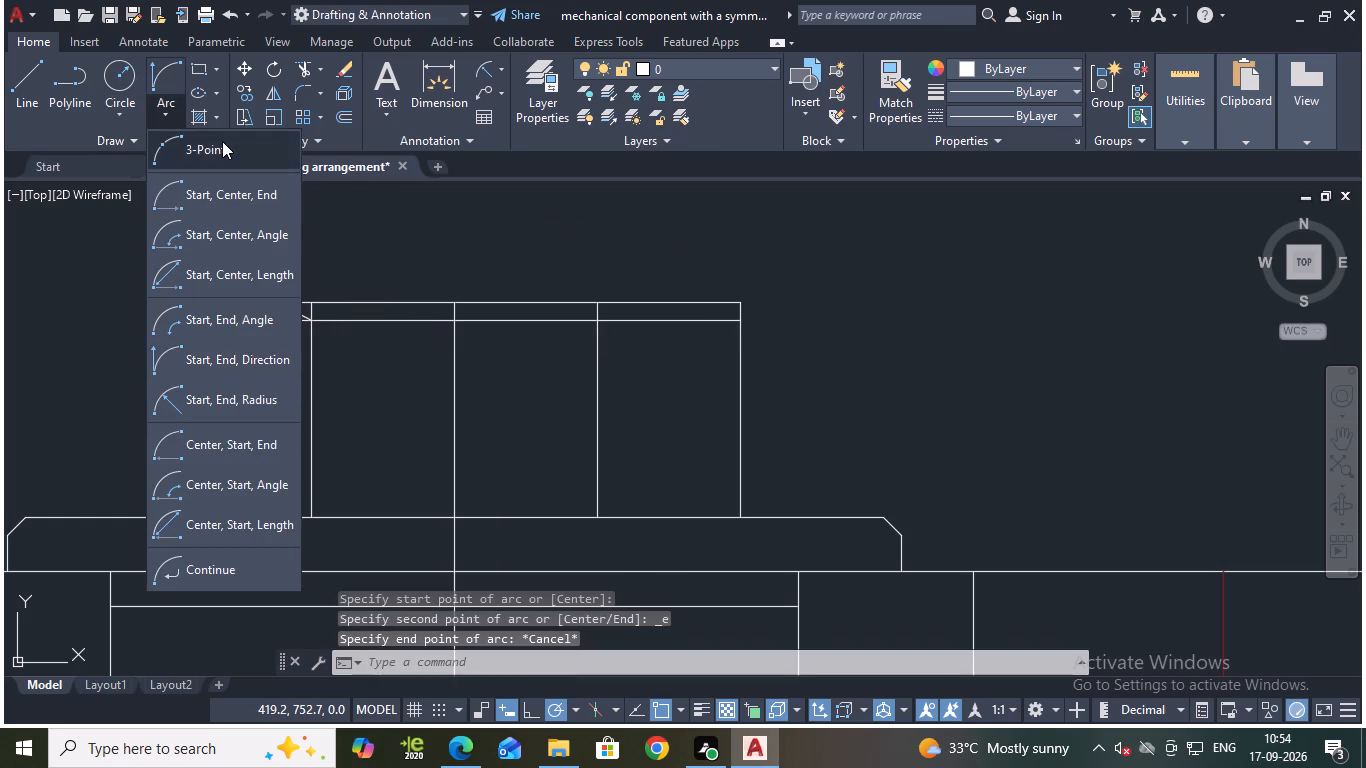
click(222, 141)
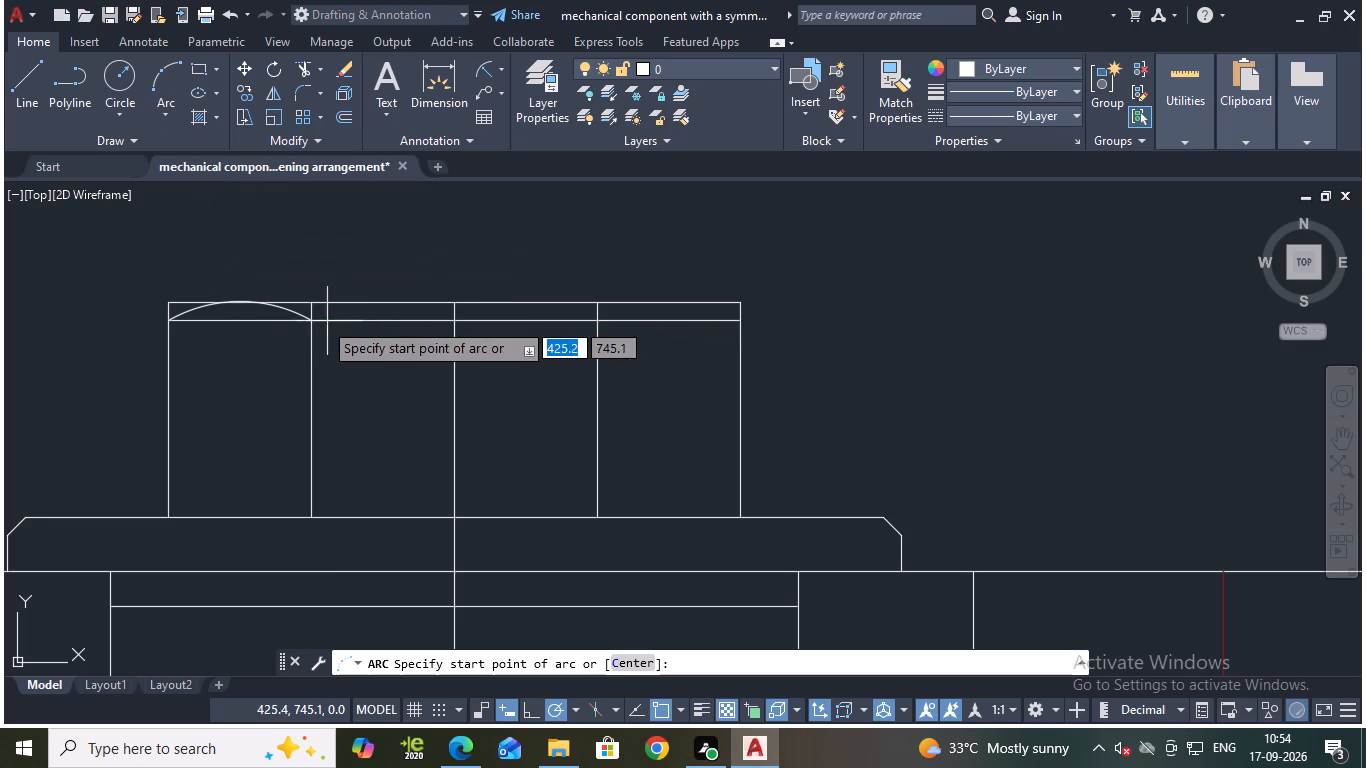
click(314, 321)
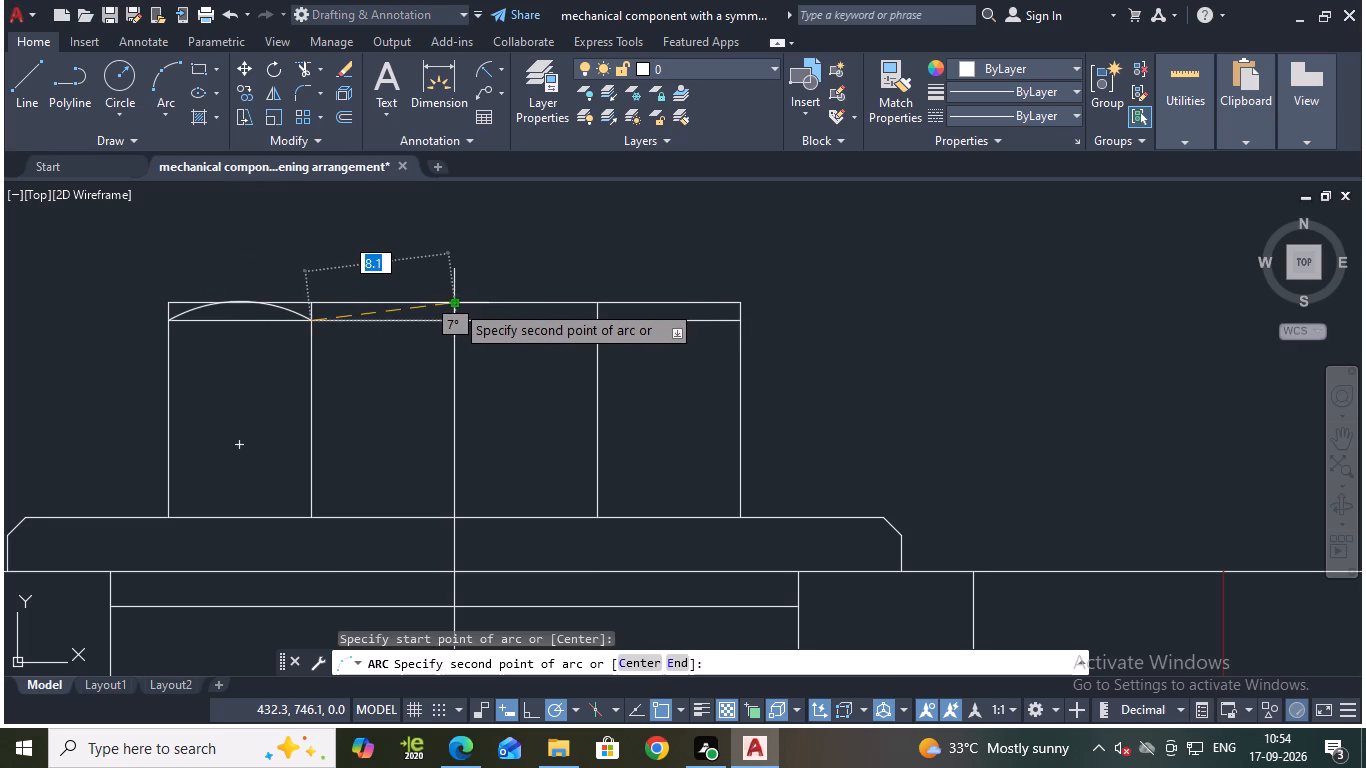
click(455, 303)
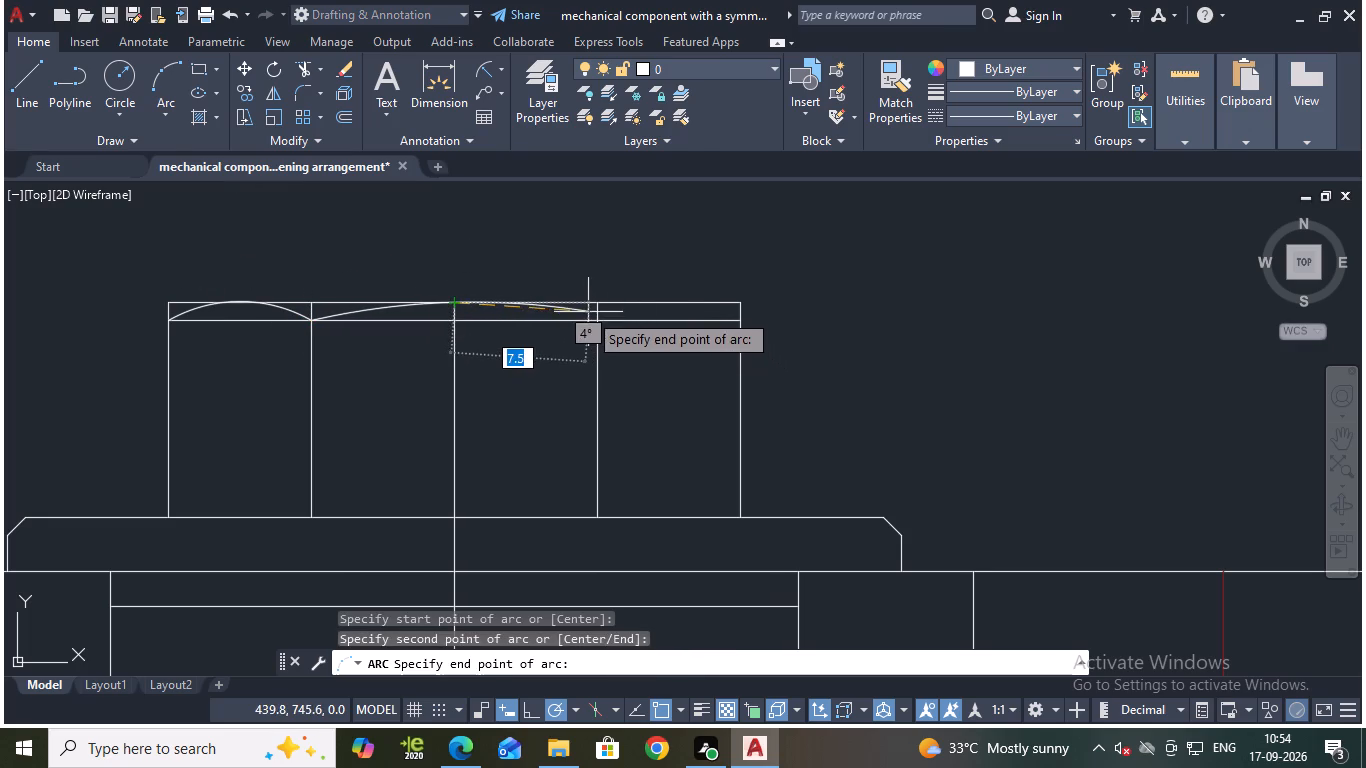
click(598, 318)
key(Escape)
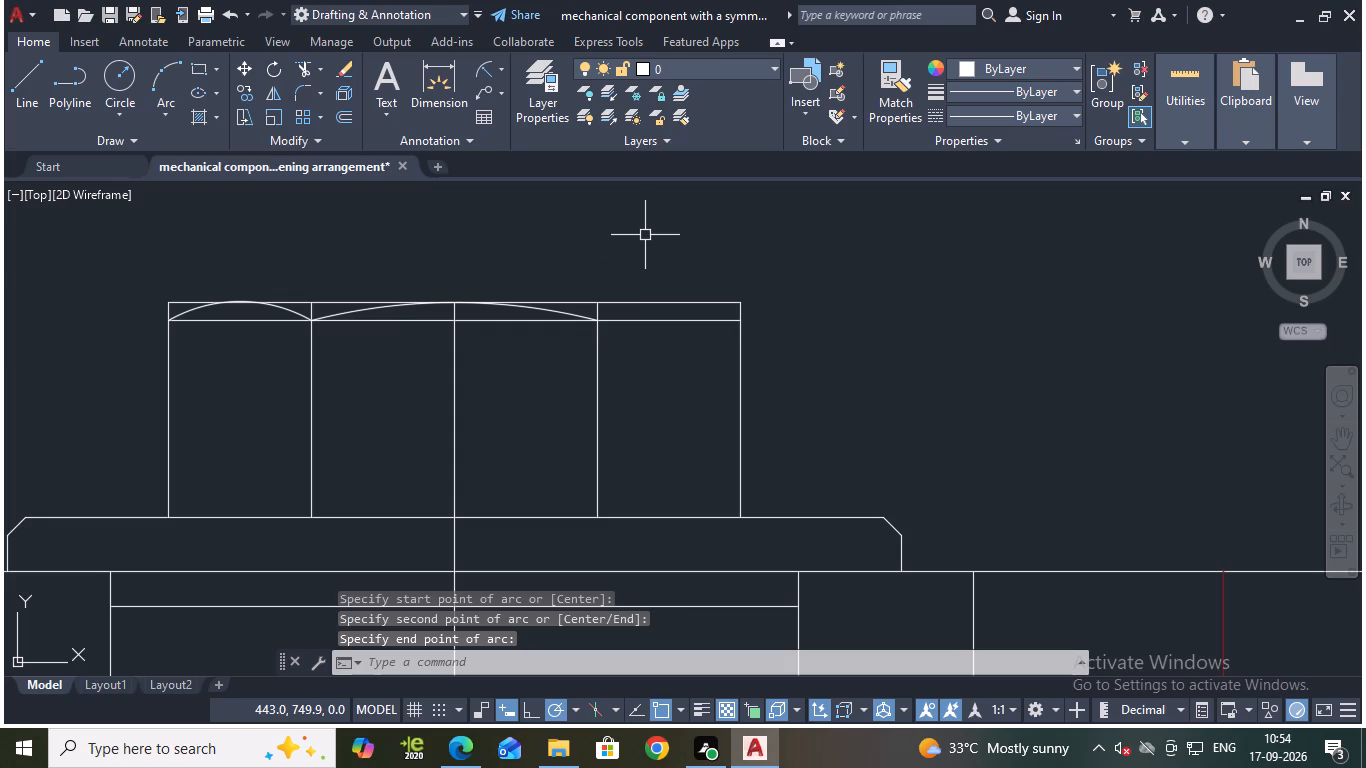
Draw a three-point arc over the rightmost division through both ends of its offset line segment, ending freehand outside the upper extension.
click(159, 105)
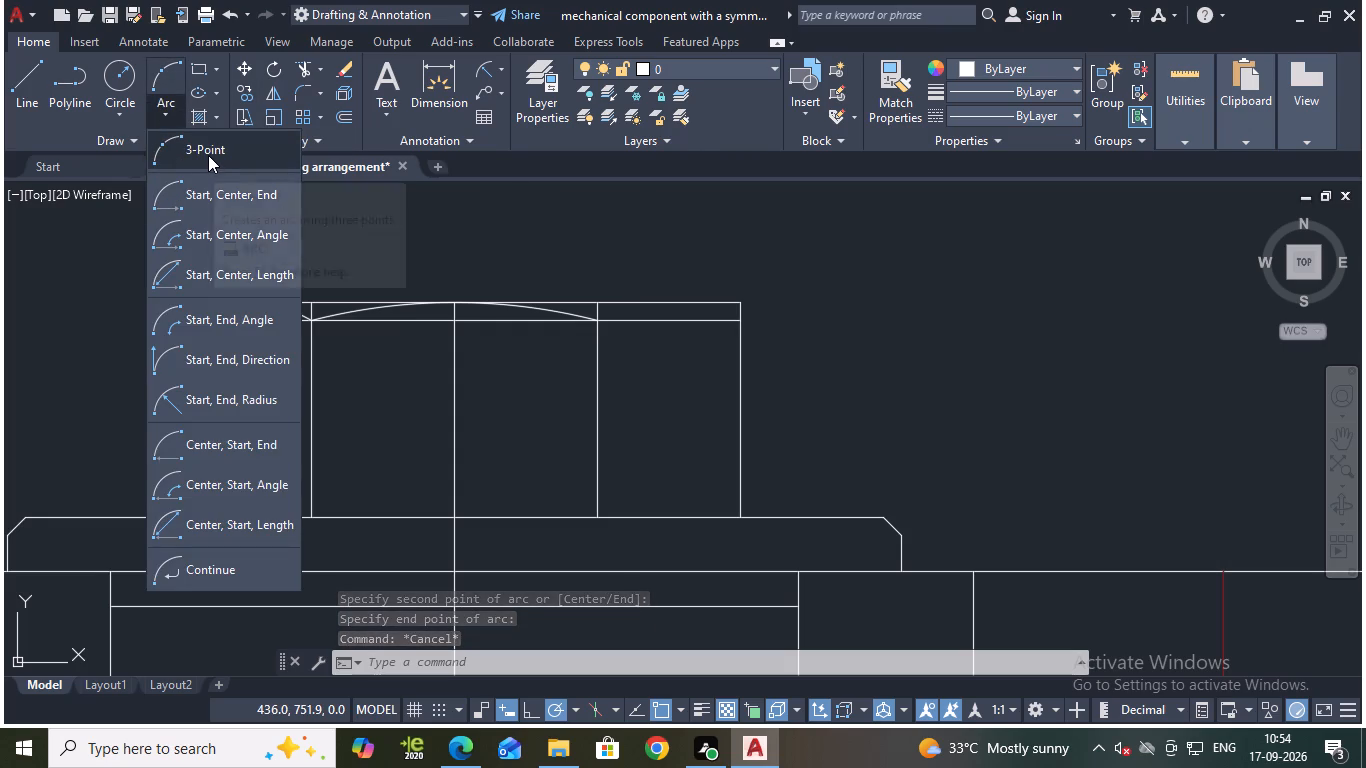
click(208, 155)
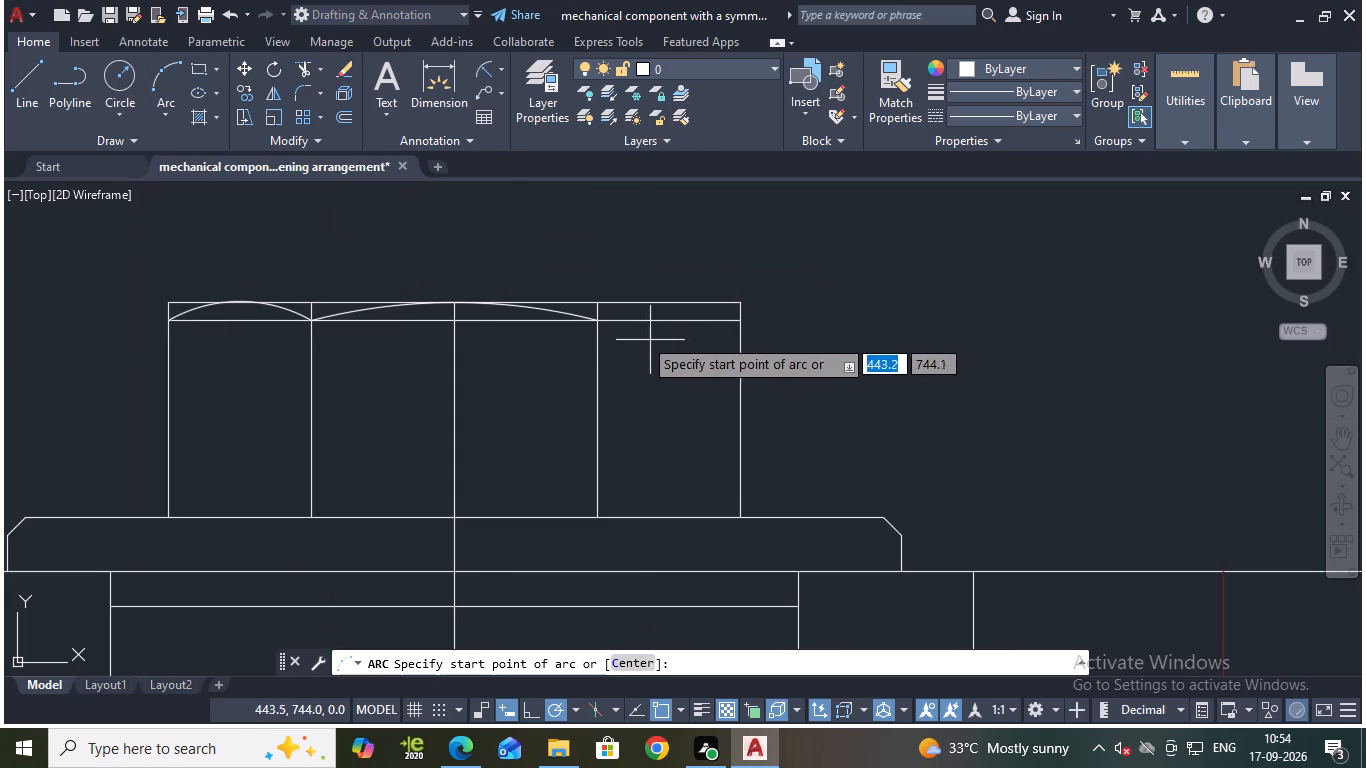
click(594, 319)
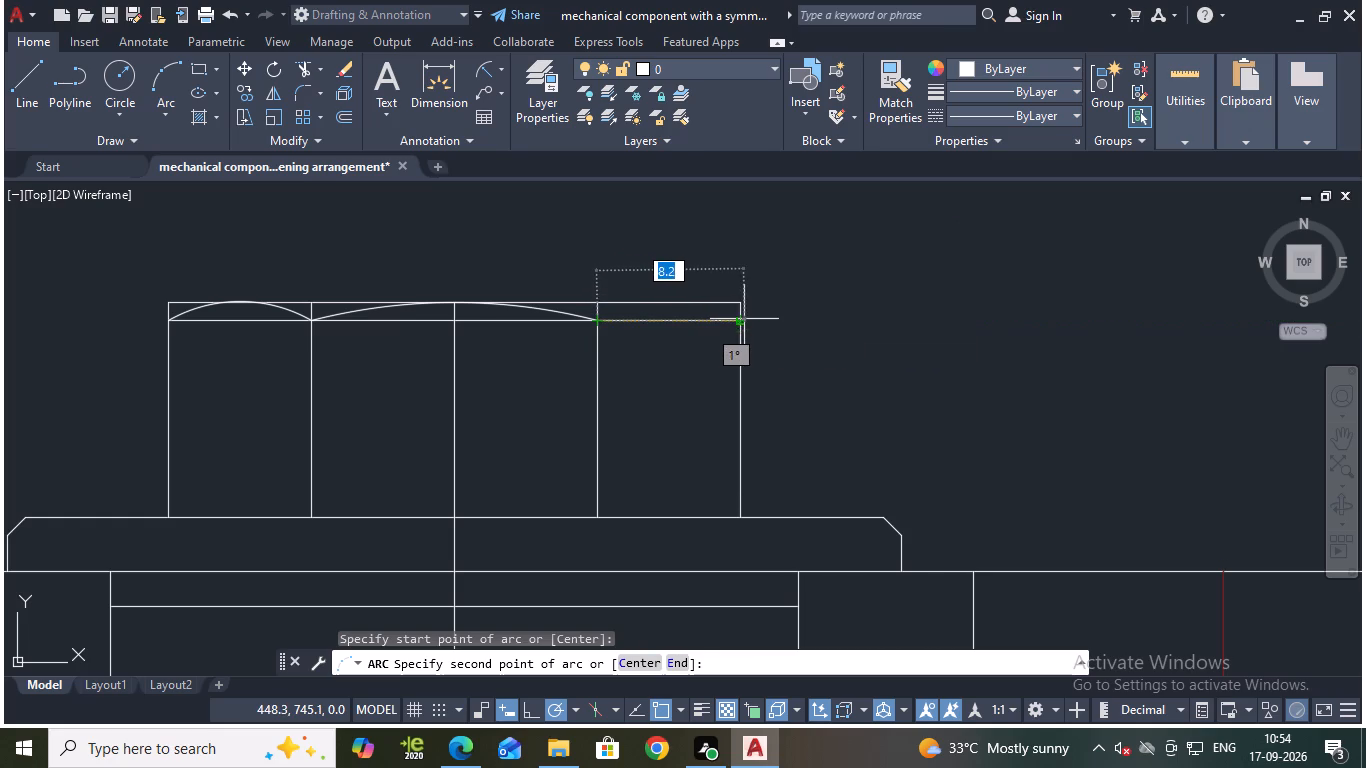
click(742, 319)
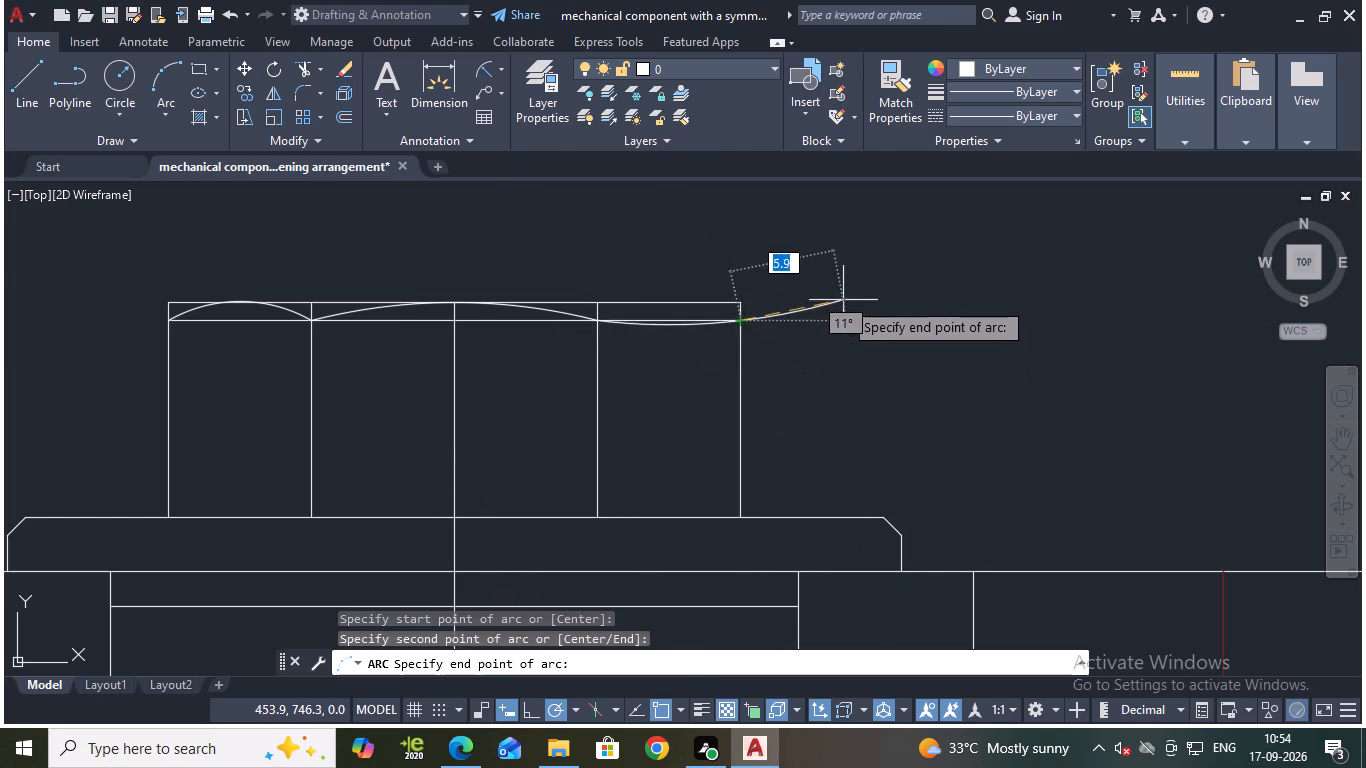
click(819, 413)
key(Escape)
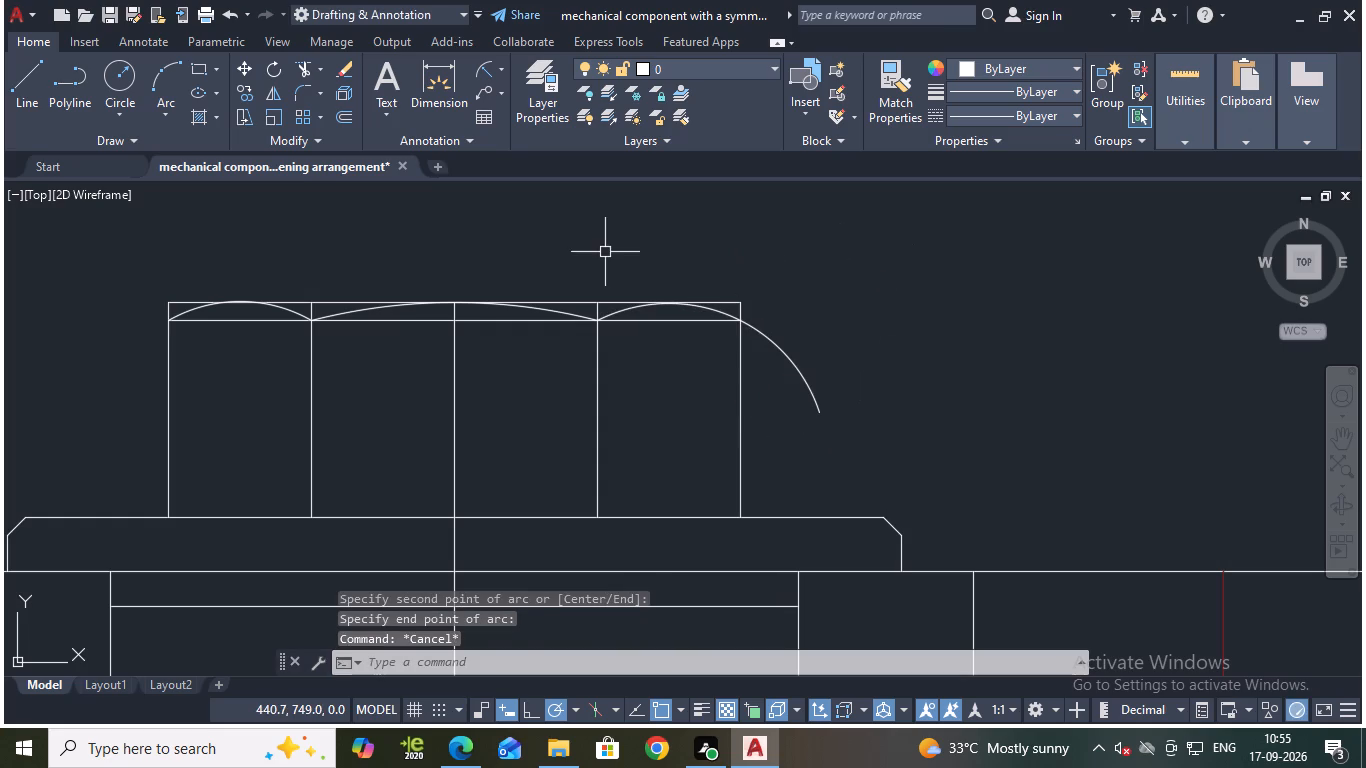
Trim off the rightmost arc's portion outside the upper extension's right edge.
scroll(712, 239, up, 1)
middle_drag(716, 253, 979, 253)
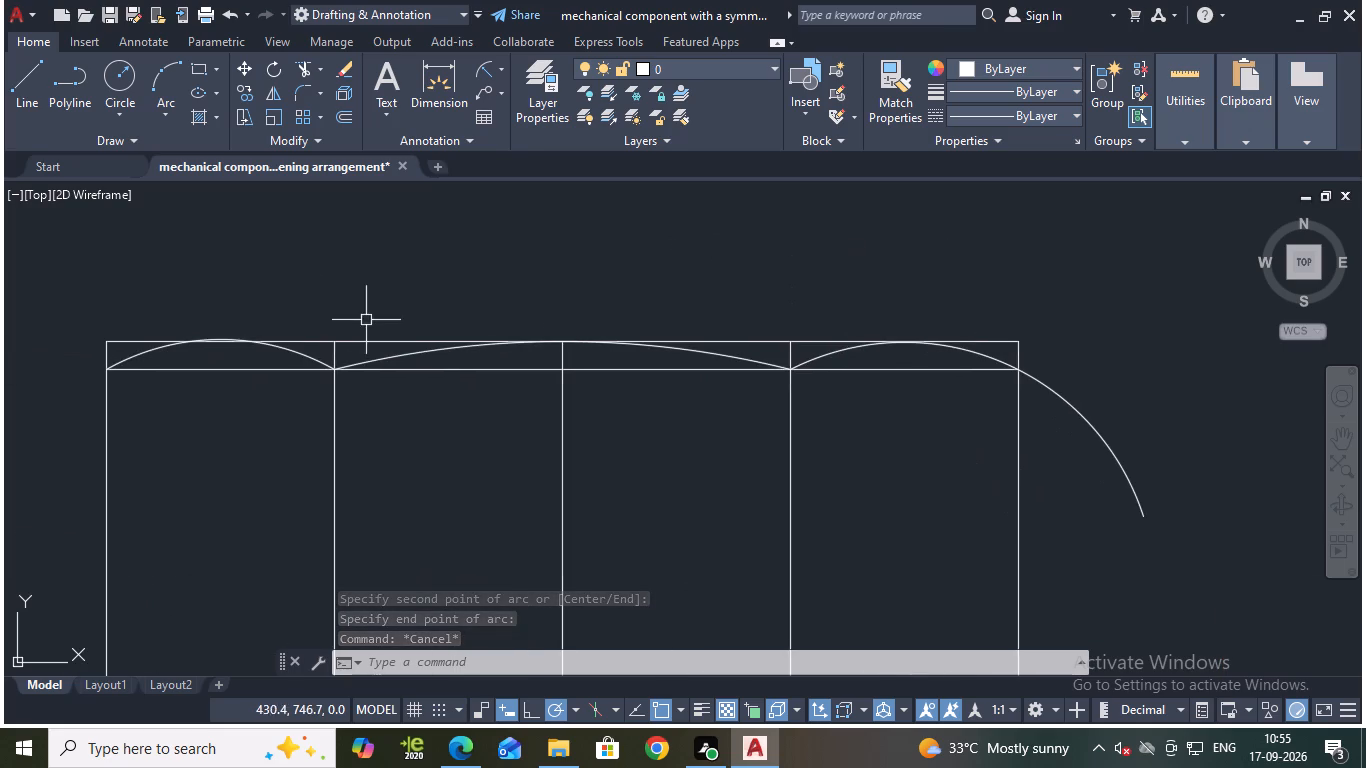
middle_drag(289, 295, 361, 268)
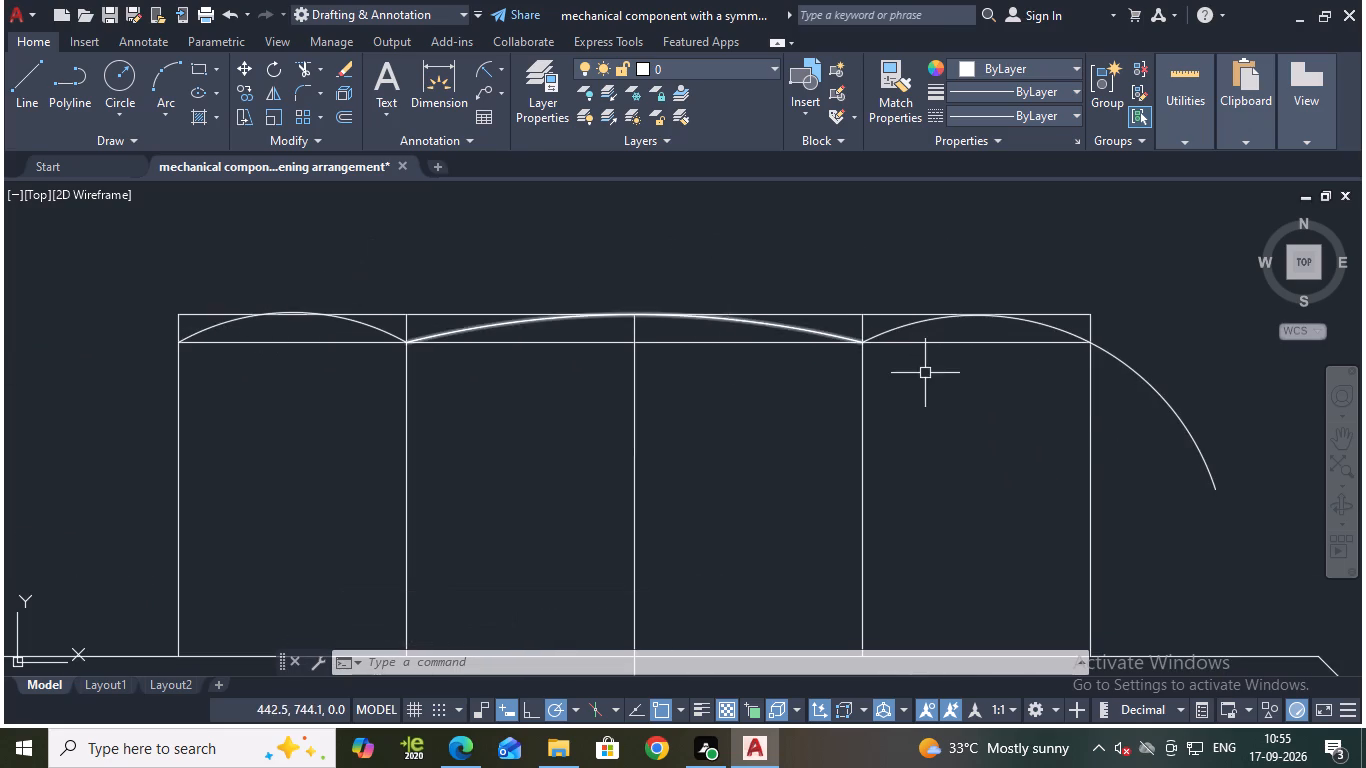
text(tr)
key(Return)
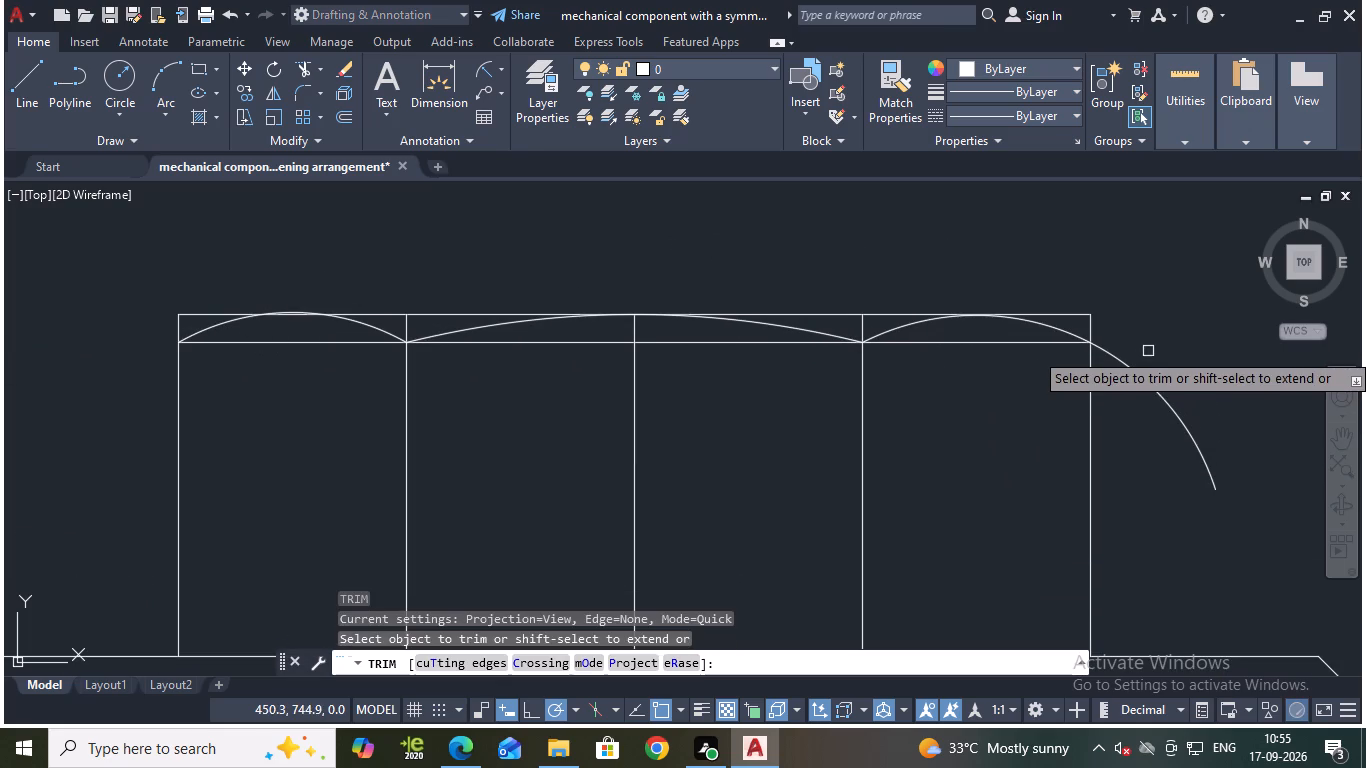
click(1123, 360)
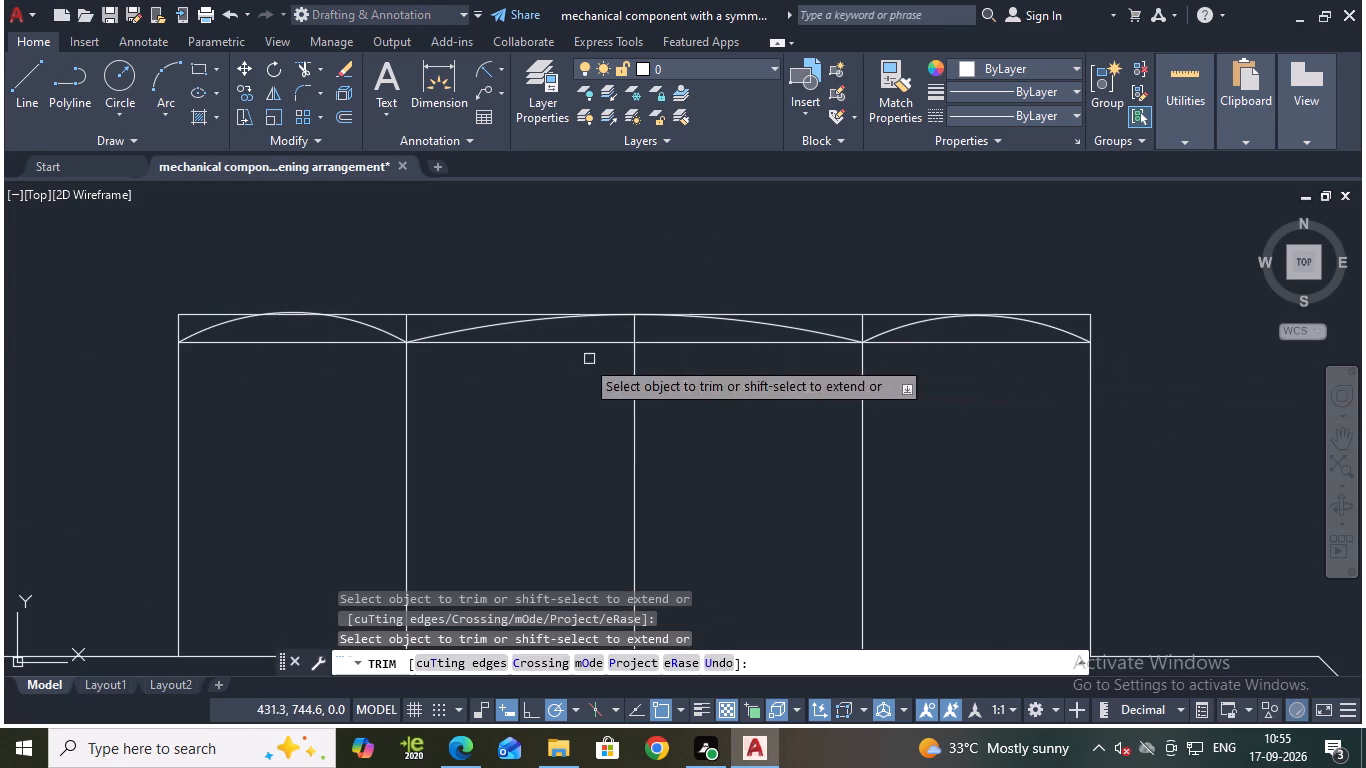
scroll(264, 329, up, 2)
key(Escape)
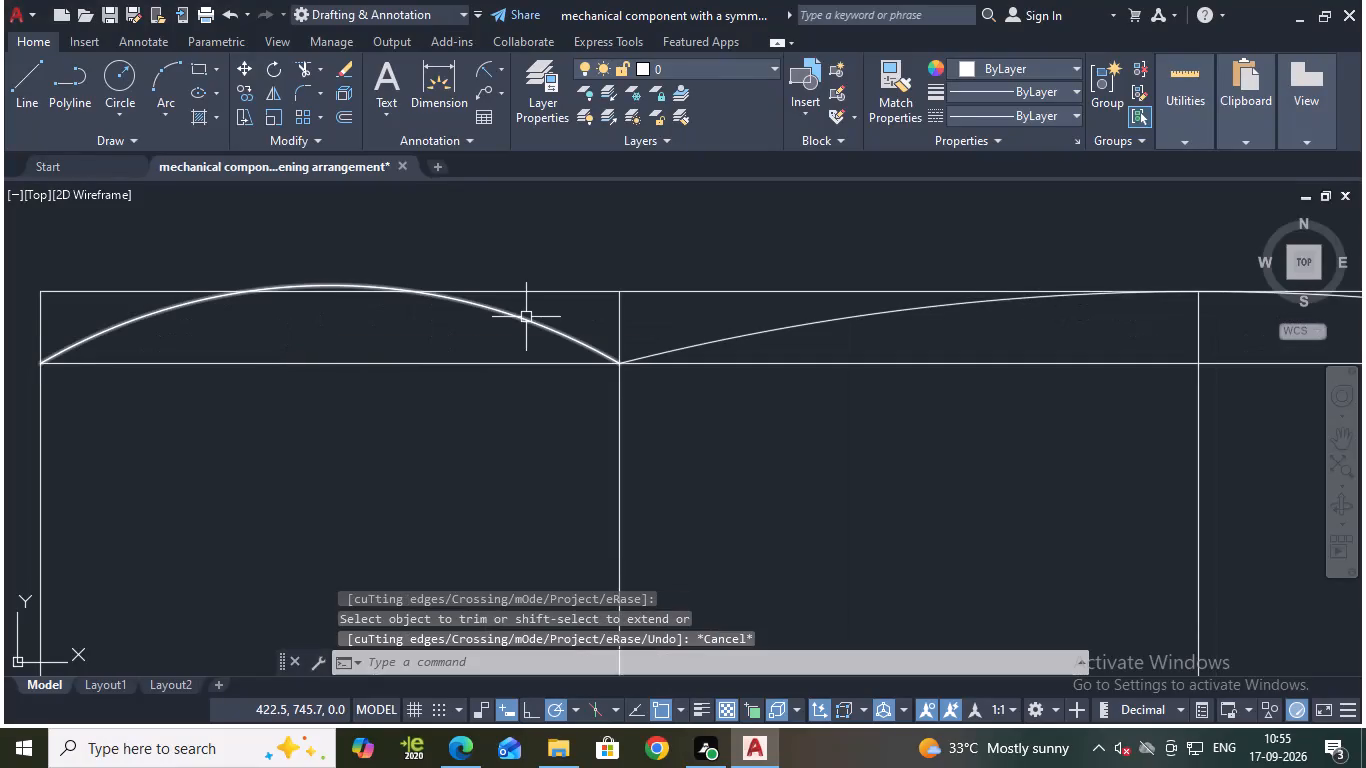
Erase the arc over the upper extension's leftmost division.
click(530, 318)
key(e)
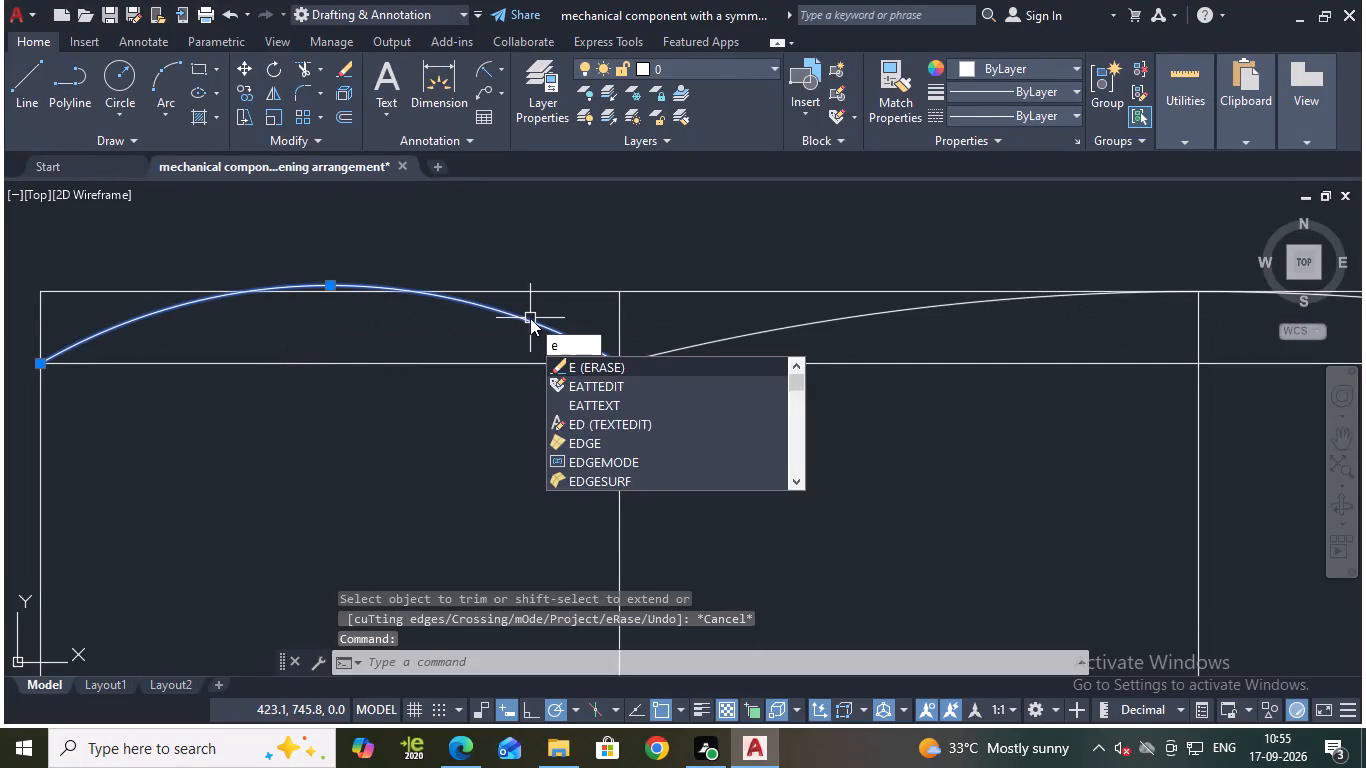
key(Return)
Draw a three-point arc over the leftmost division through both ends of its offset line segment, ending freehand inside the upper extension.
scroll(669, 298, down, 2)
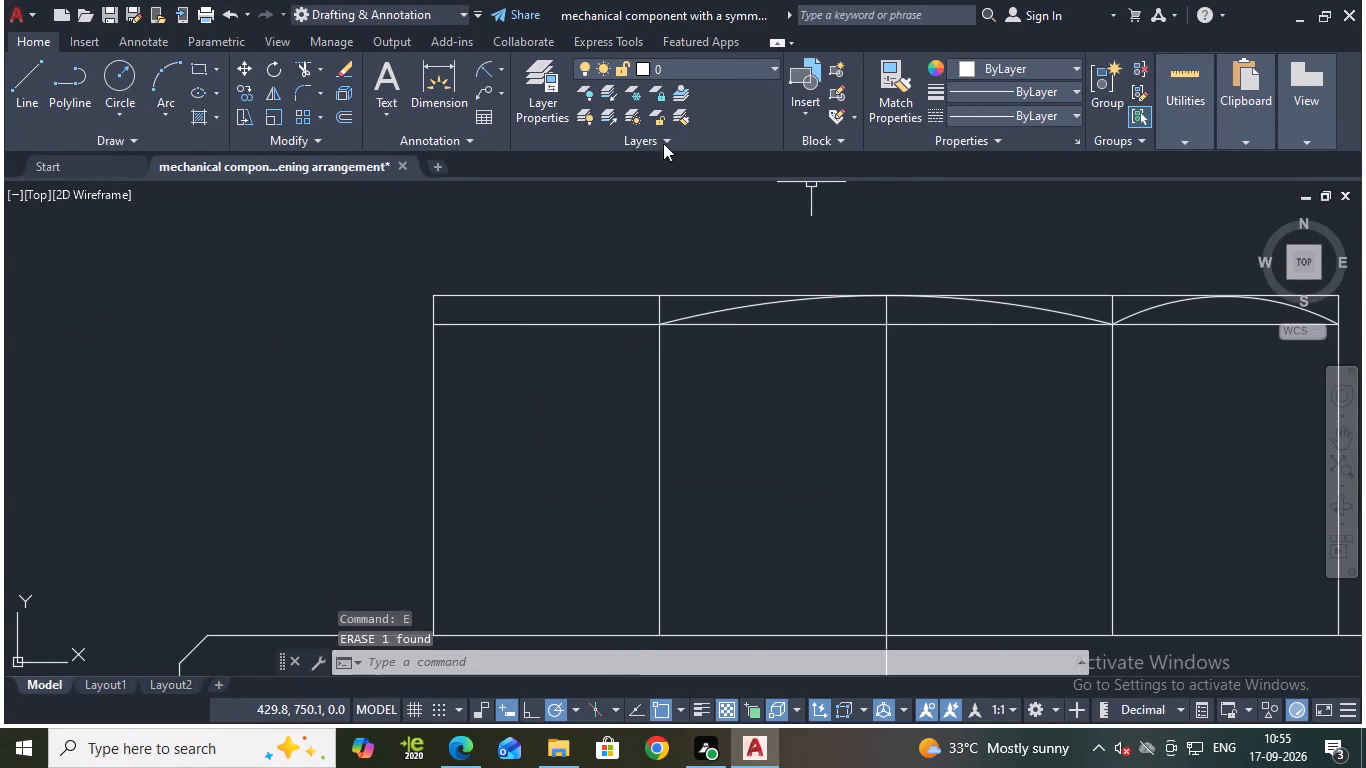
click(473, 73)
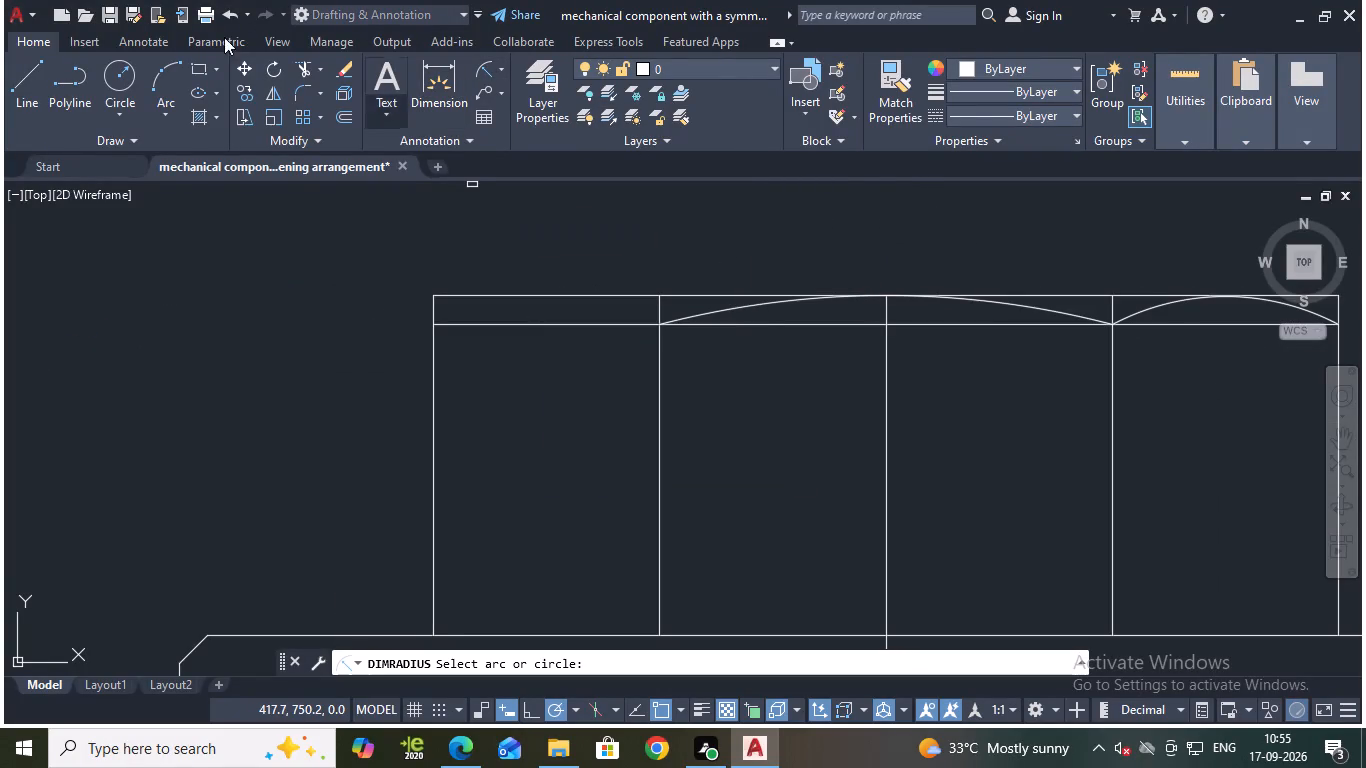
click(171, 75)
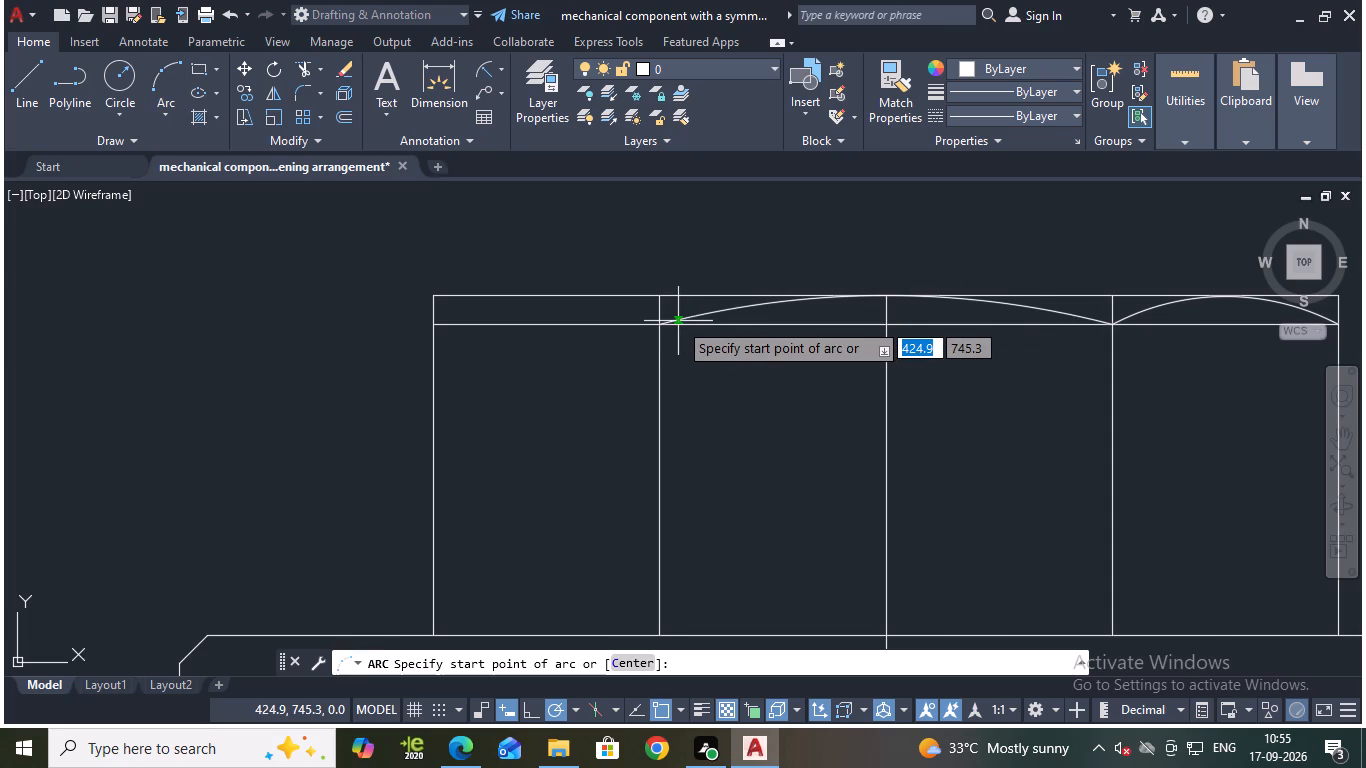
click(658, 323)
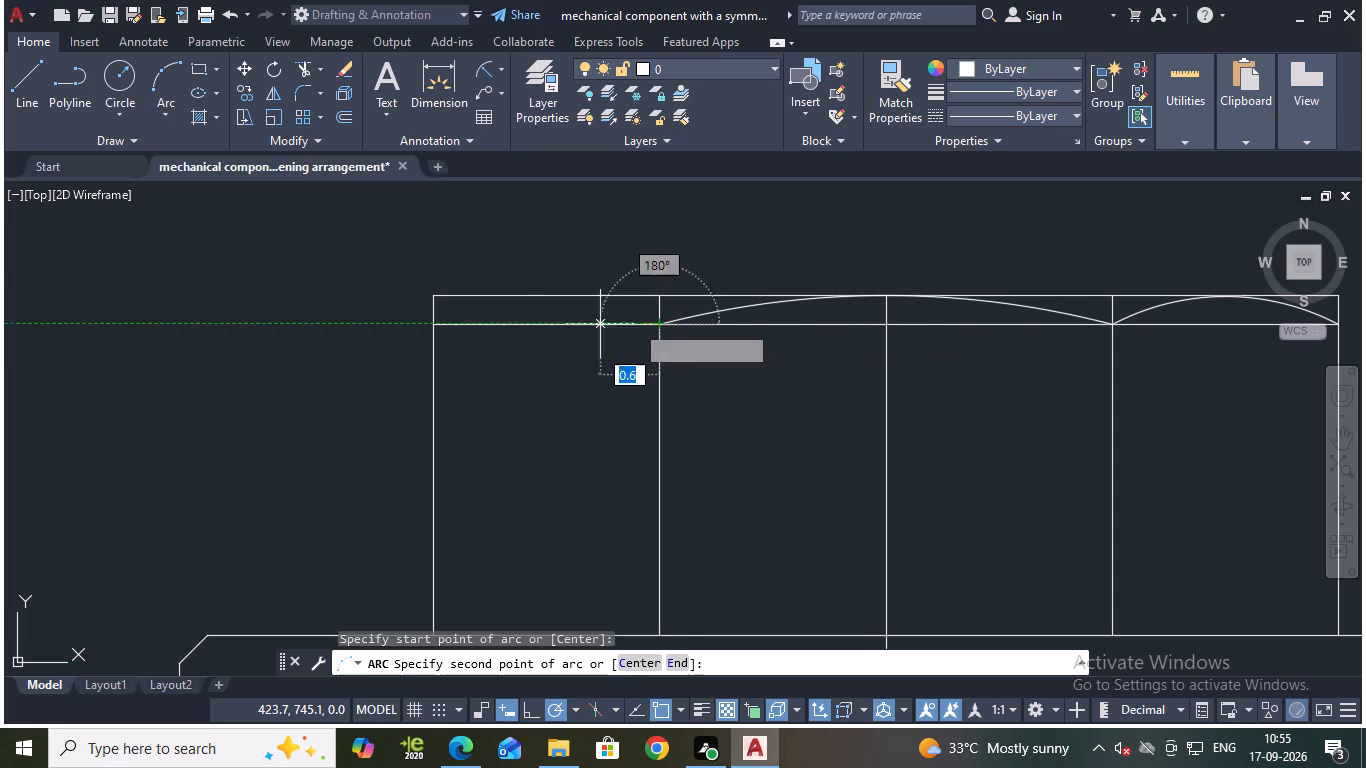
click(431, 324)
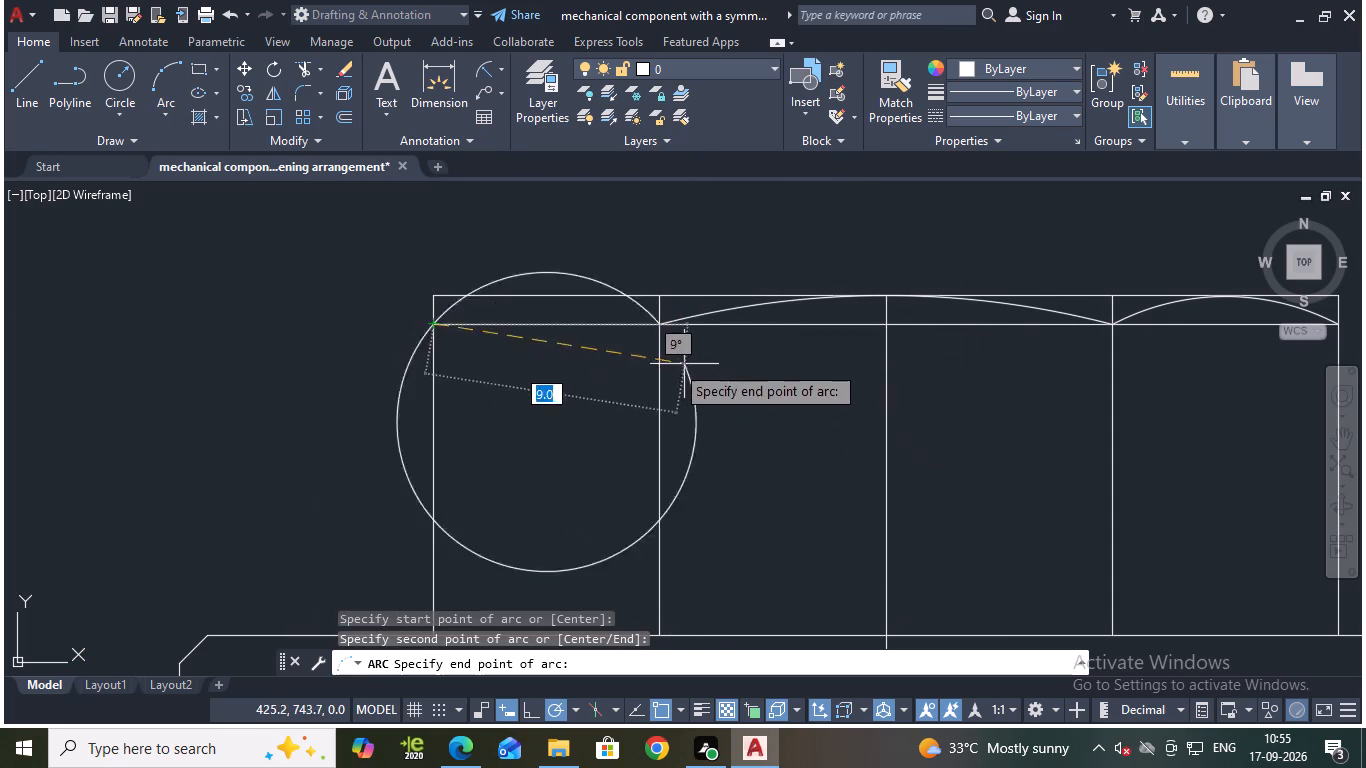
click(731, 382)
key(Escape)
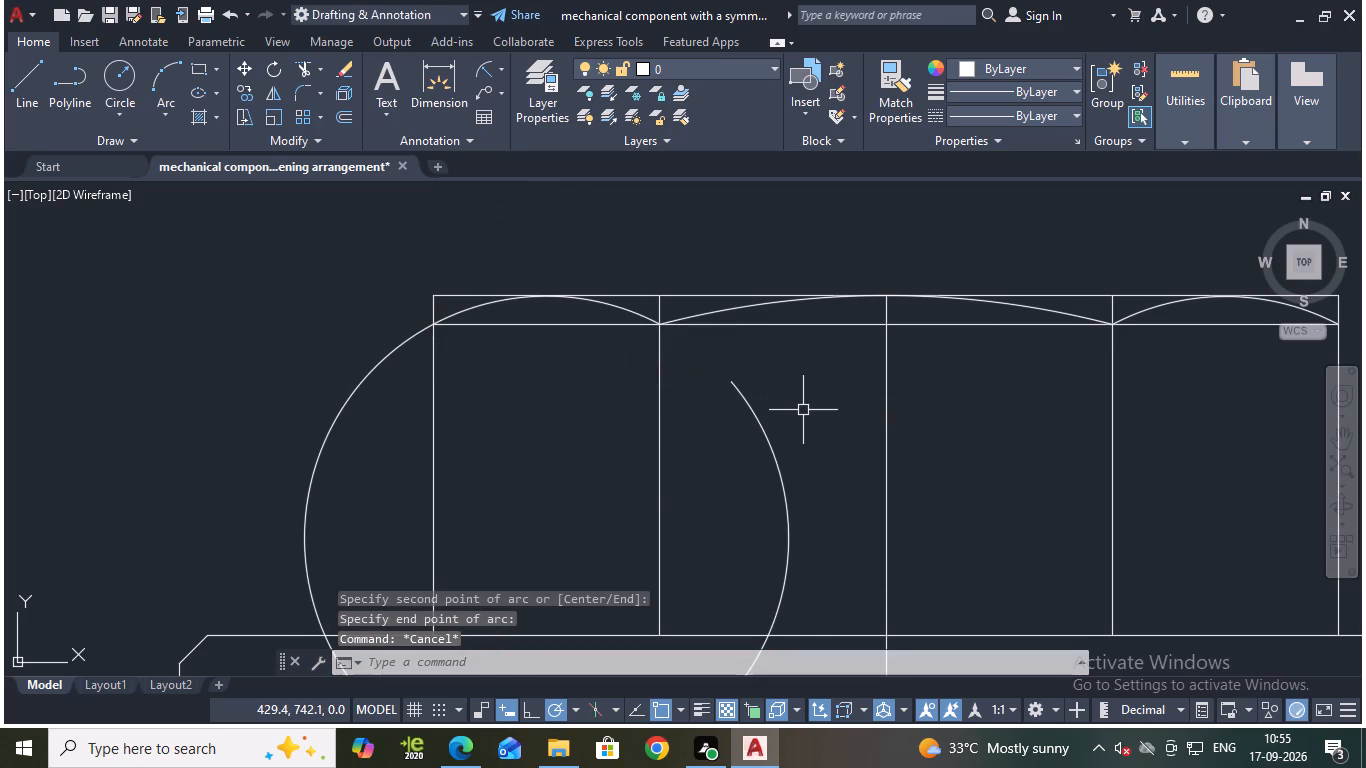
Trim off the new arc's portion outside the upper extension's left edge and erase the leftover loose arc piece.
text(tr)
key(Return)
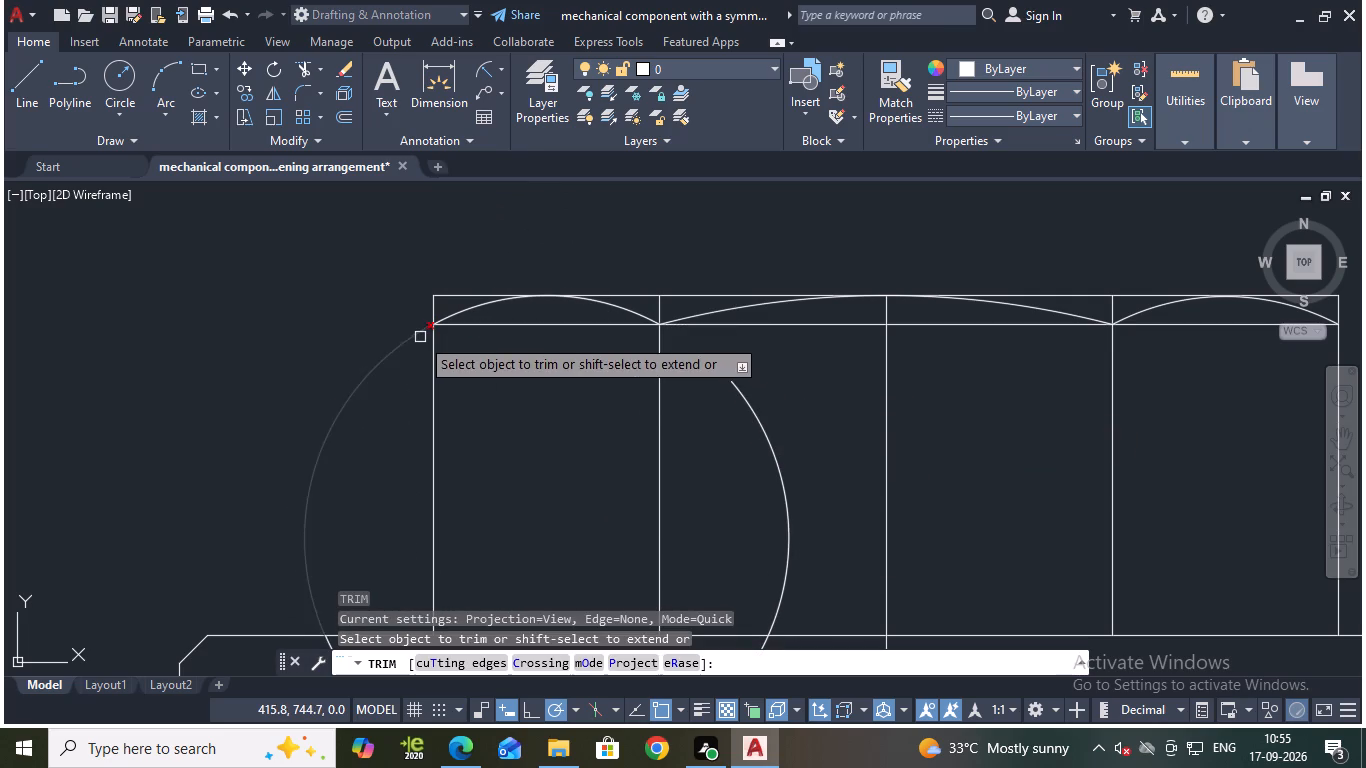
click(419, 336)
middle_drag(798, 483, 831, 407)
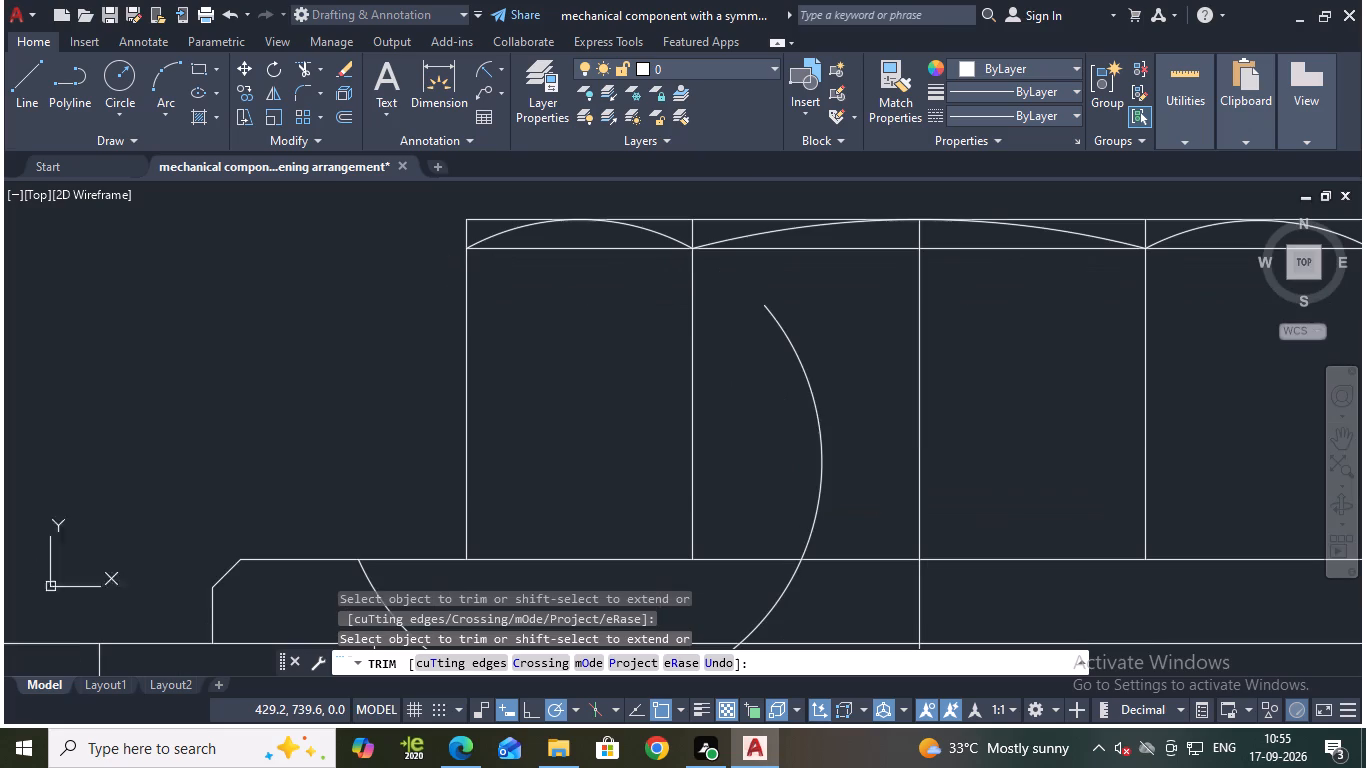
scroll(877, 417, down, 1)
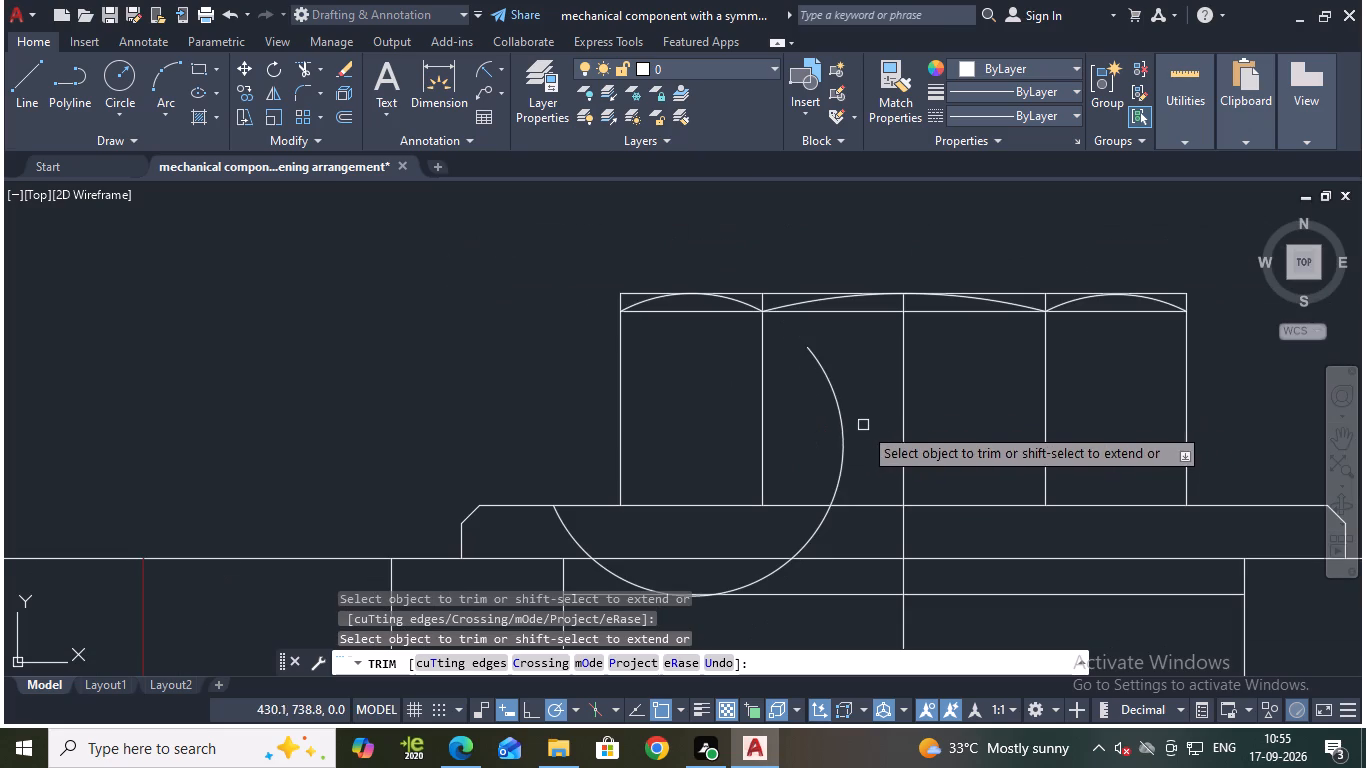
key(Escape)
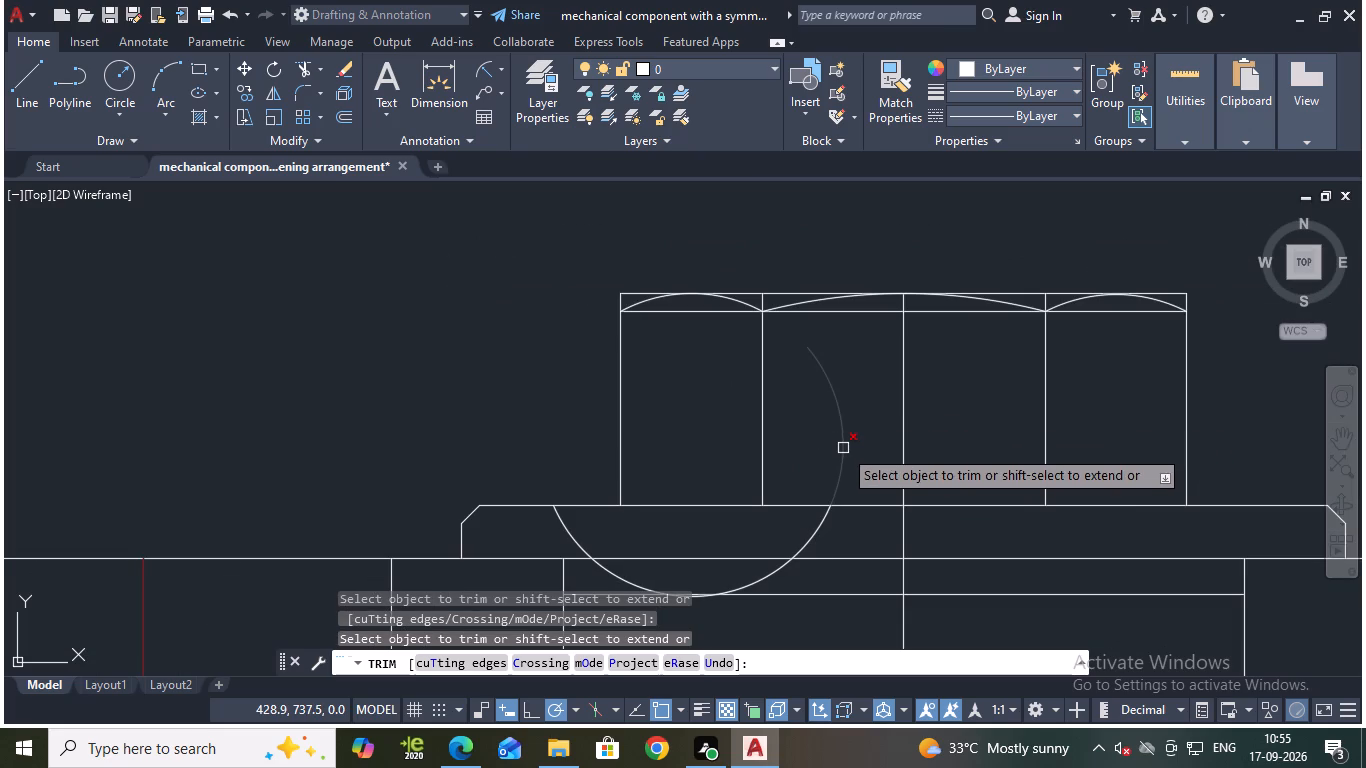
click(815, 528)
key(e)
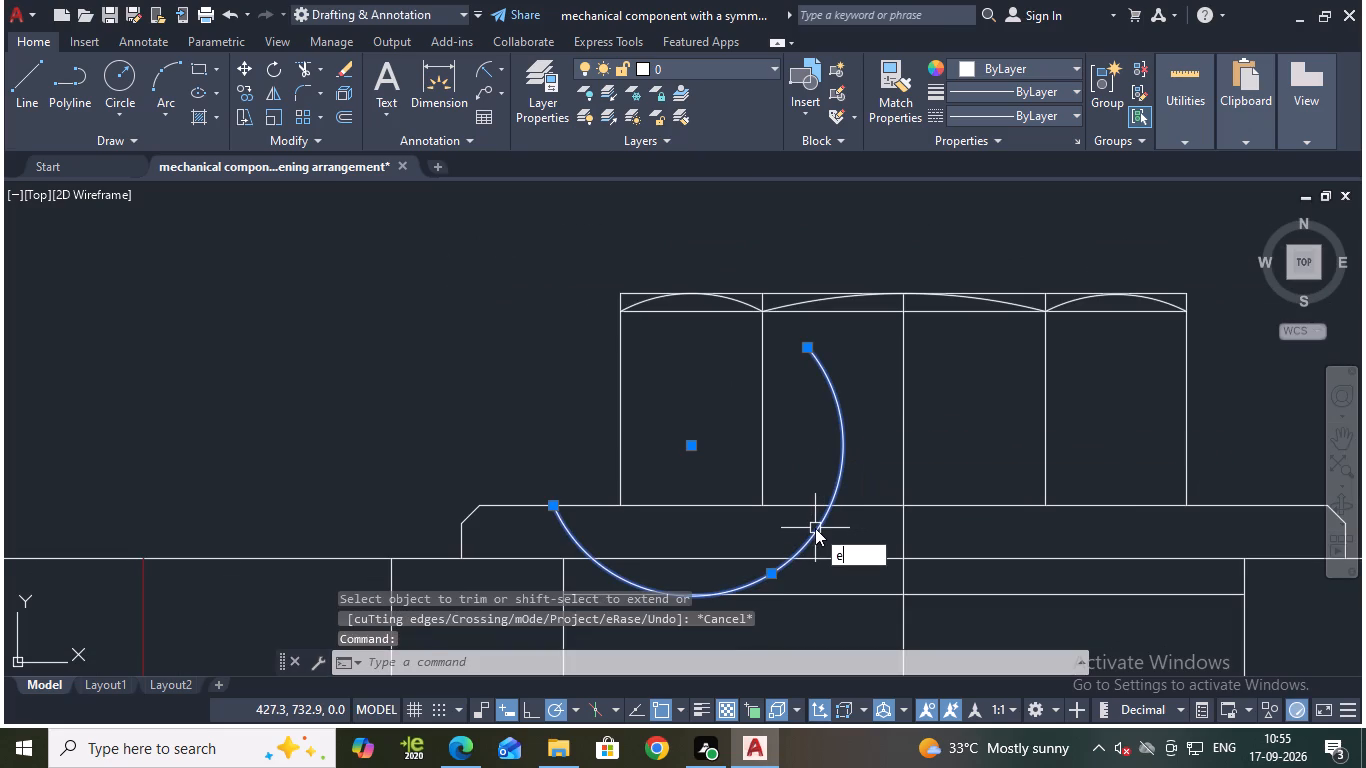
key(Return)
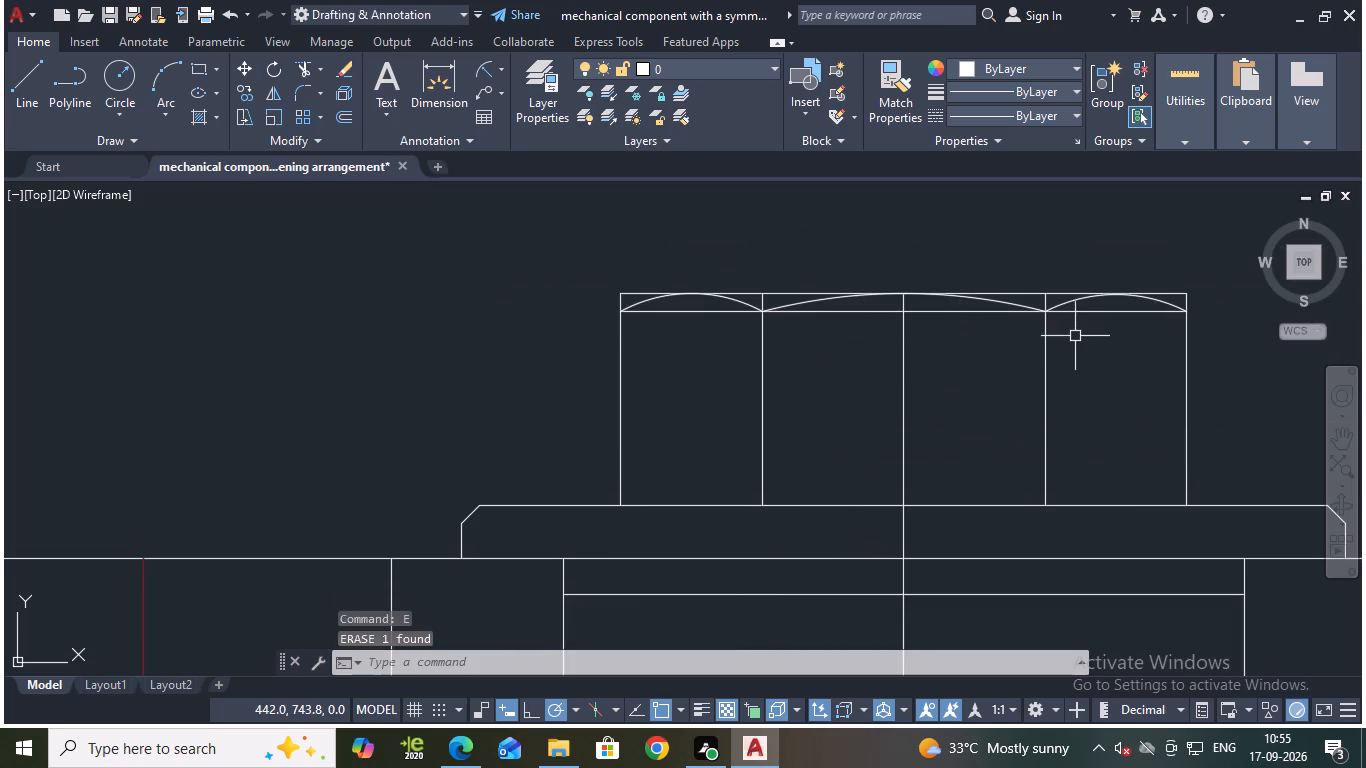
Erase the arc over the upper extension's rightmost division.
middle_drag(1075, 336, 1026, 379)
scroll(659, 344, up, 2)
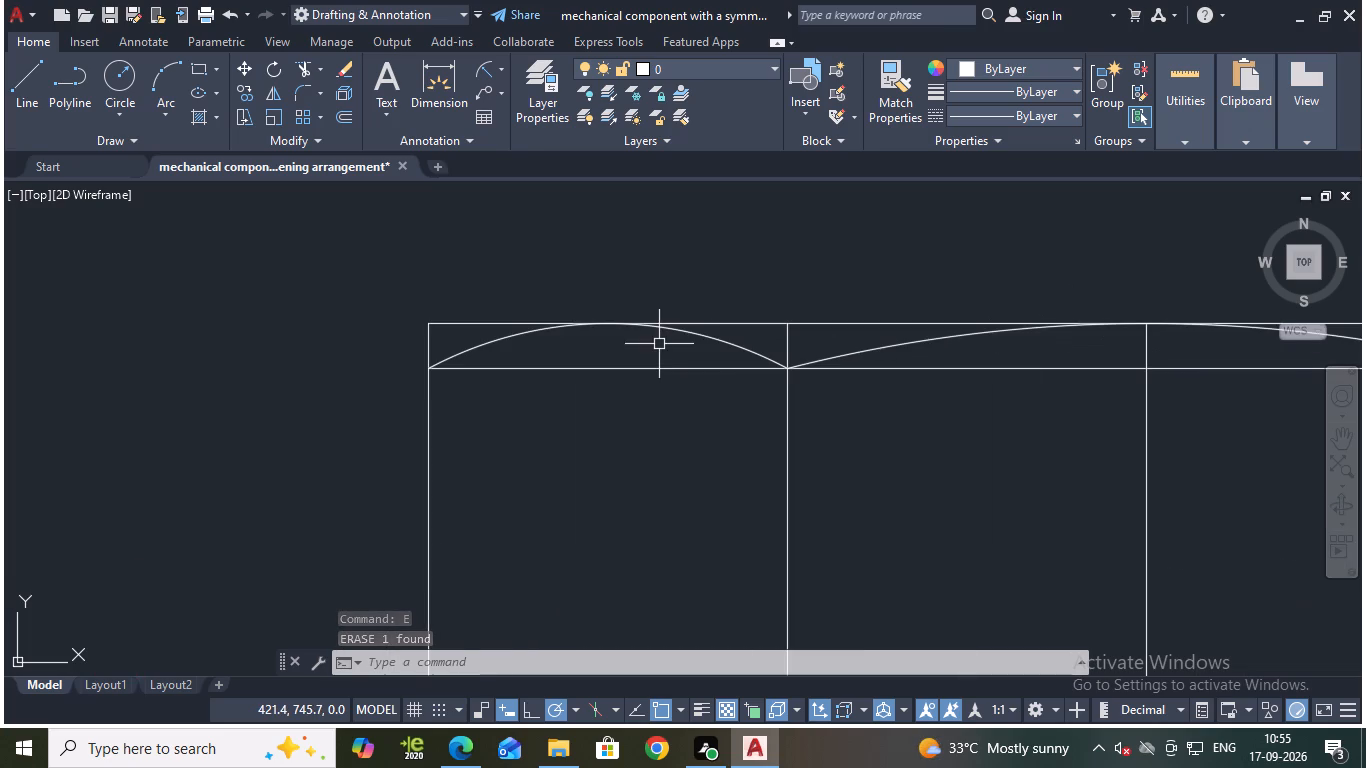
scroll(1251, 361, down, 1)
middle_drag(1248, 396, 693, 393)
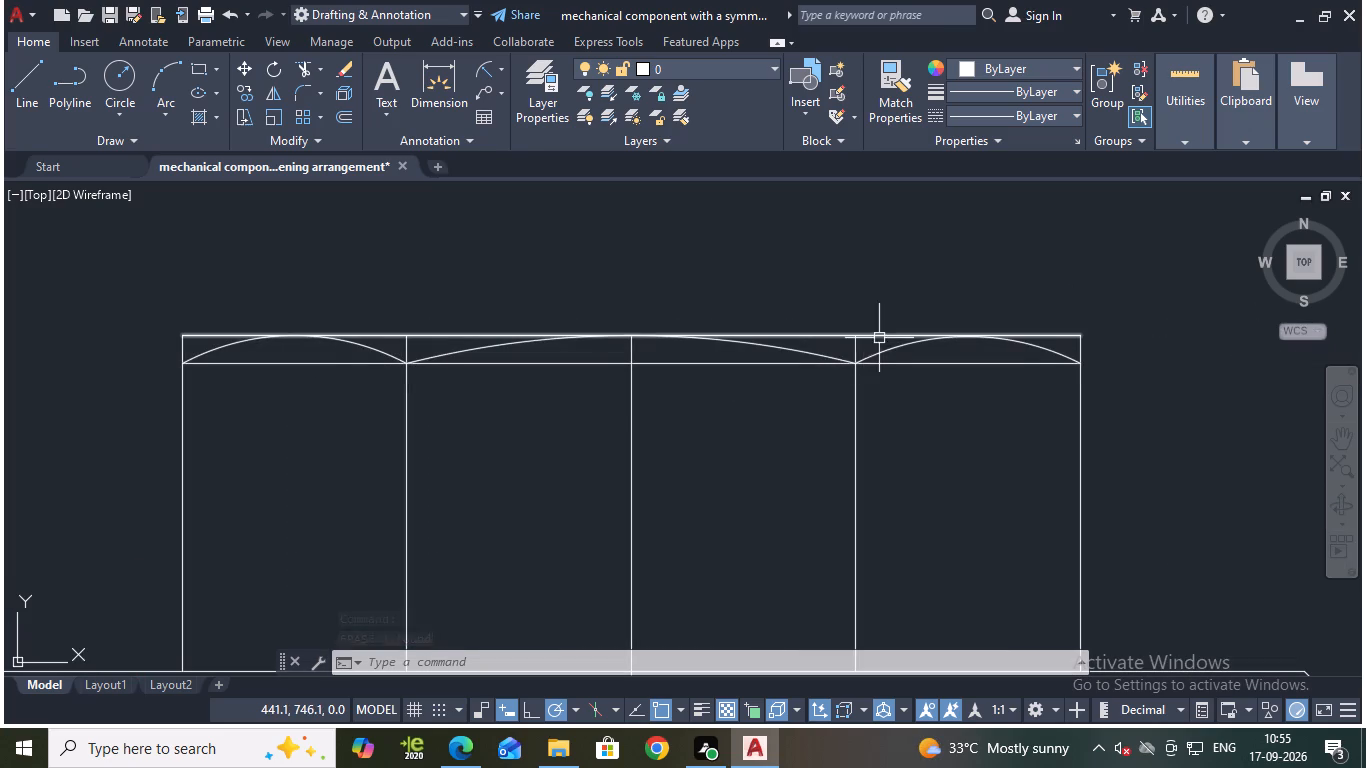
click(888, 349)
key(e)
key(Return)
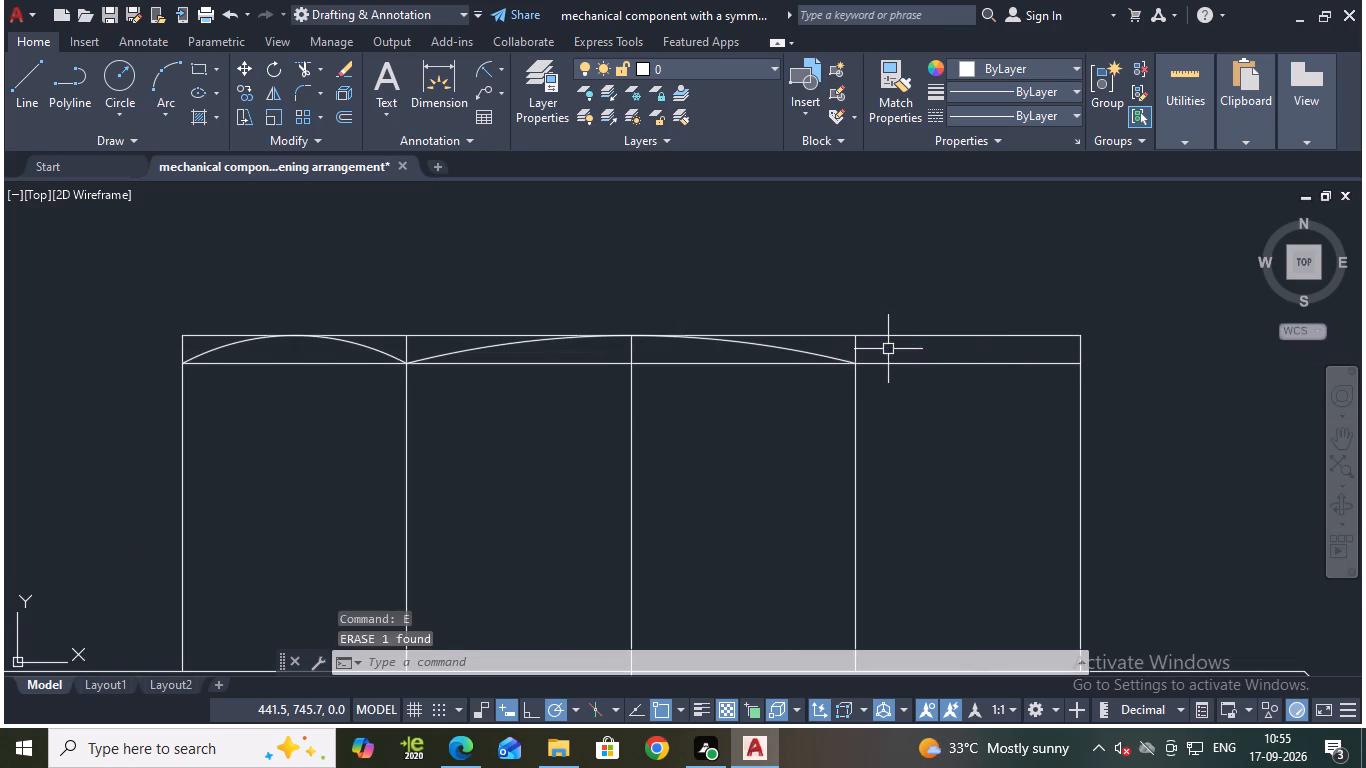
Mirror the leftmost division's arc about the vertical centre line, keeping the source arc.
click(370, 352)
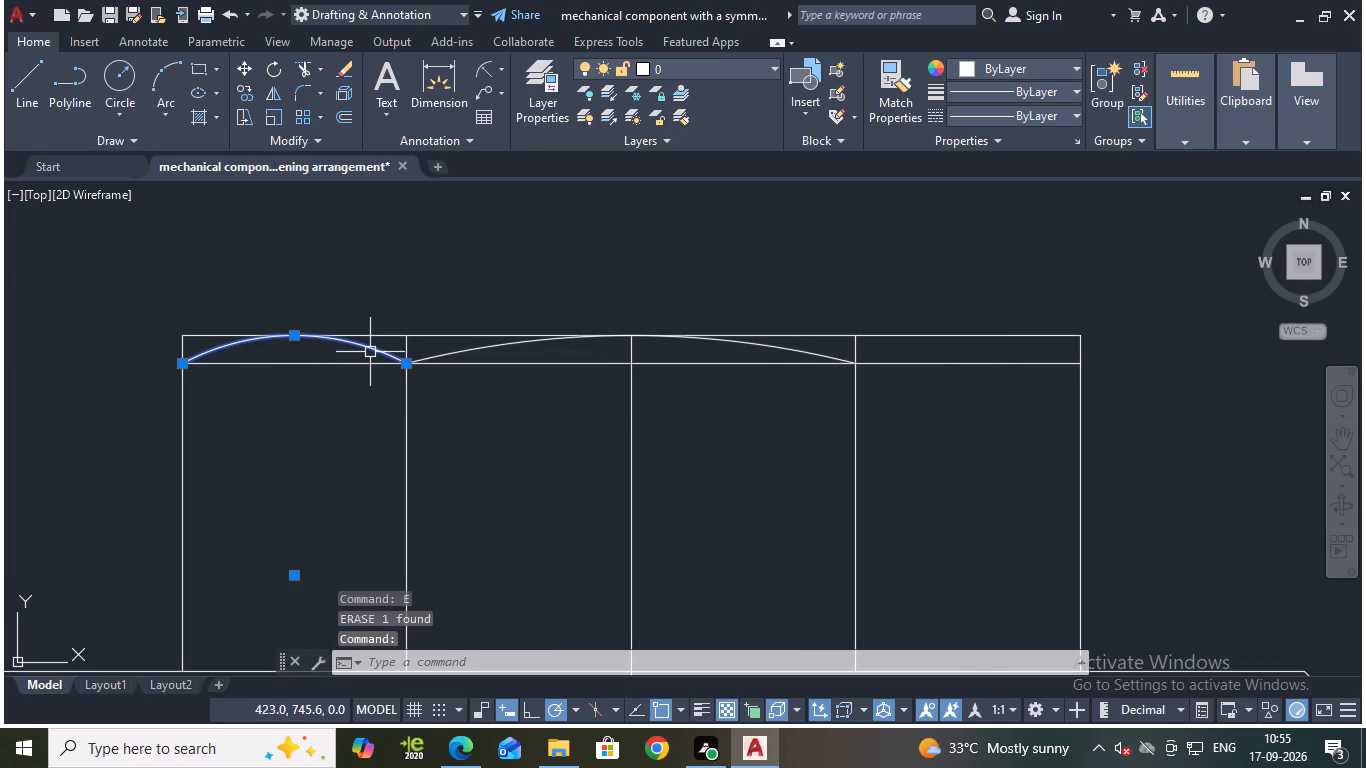
text(mi)
key(Return)
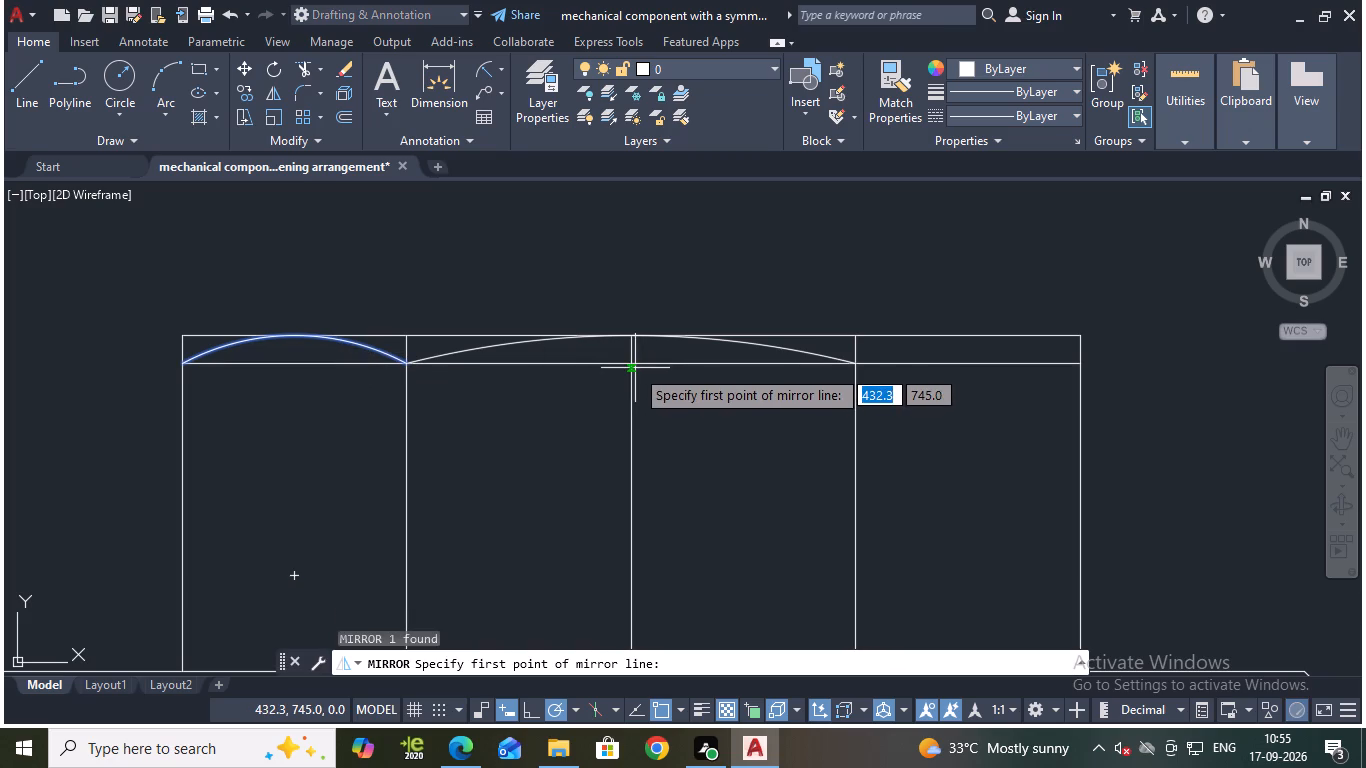
click(630, 364)
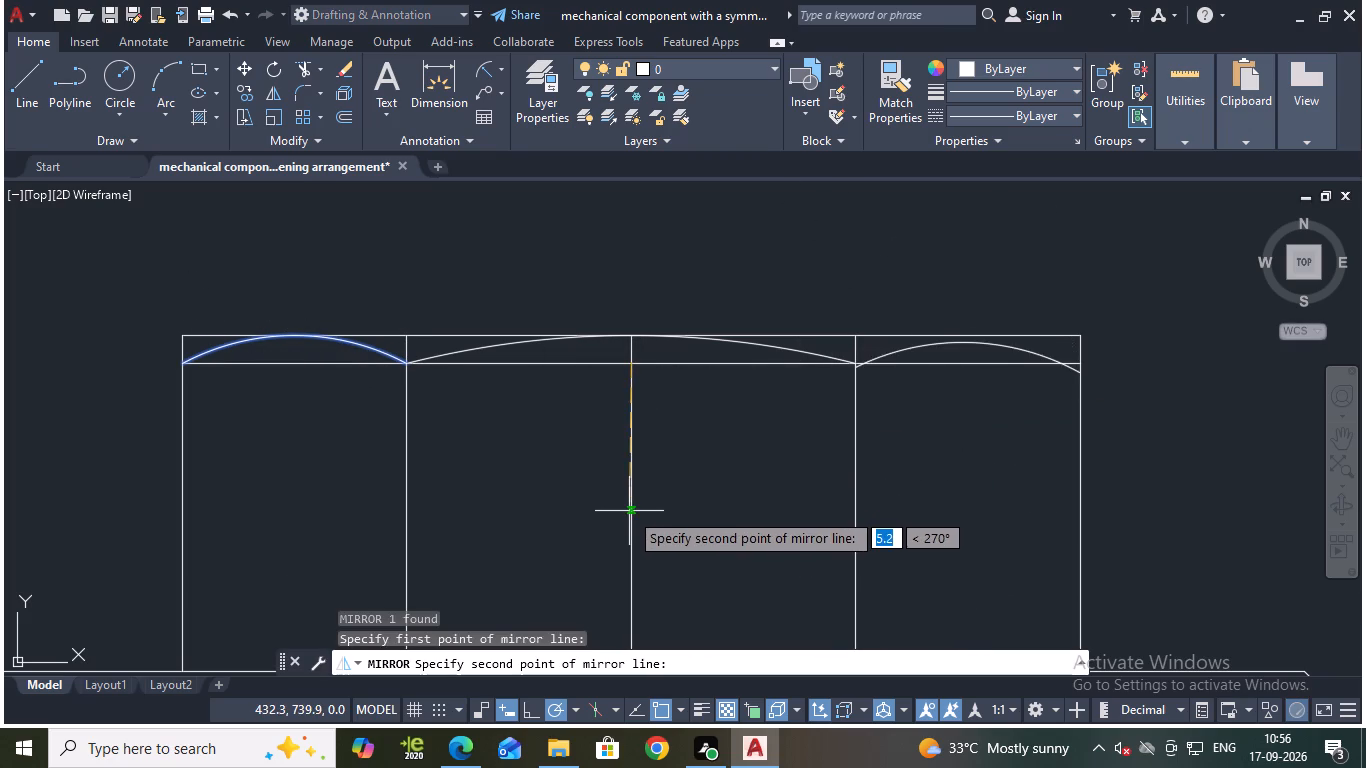
middle_drag(636, 525, 654, 382)
scroll(653, 393, down, 1)
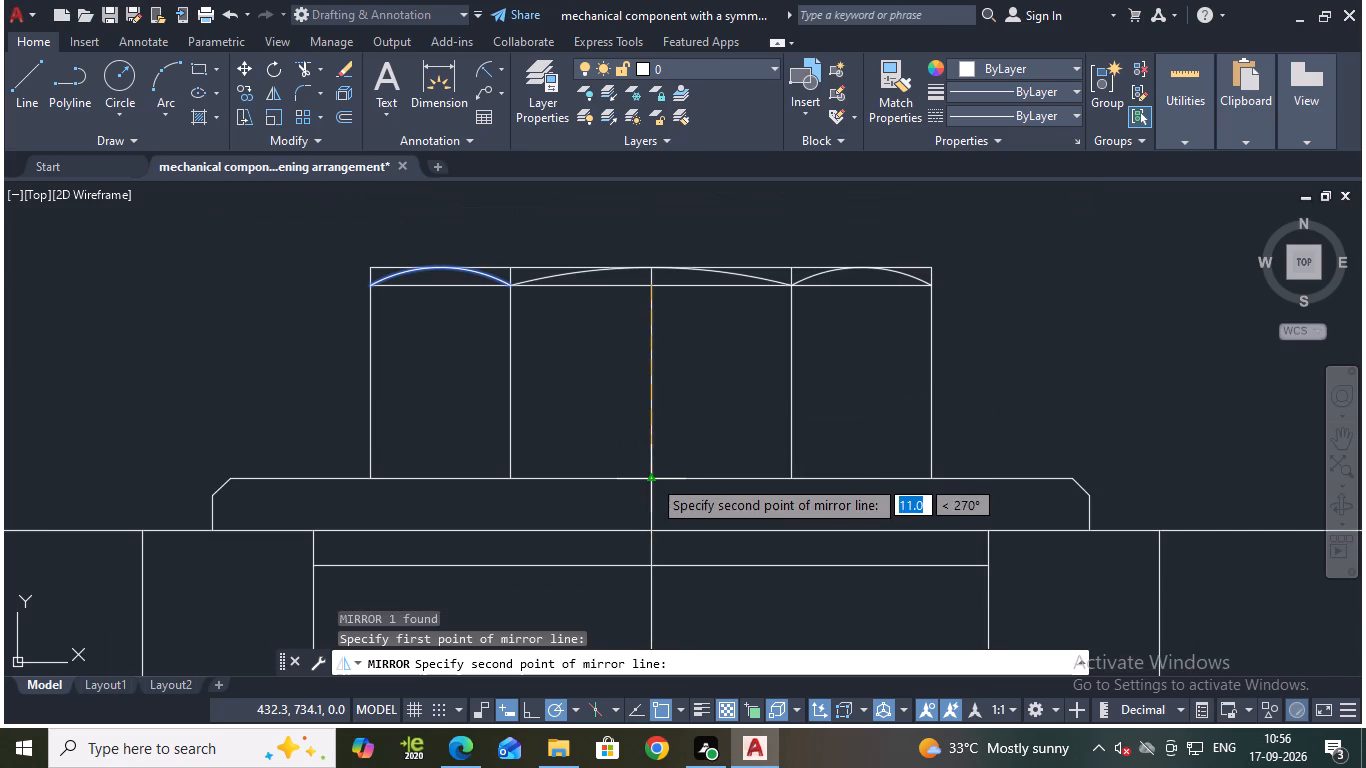
click(652, 478)
drag(689, 548, 652, 478)
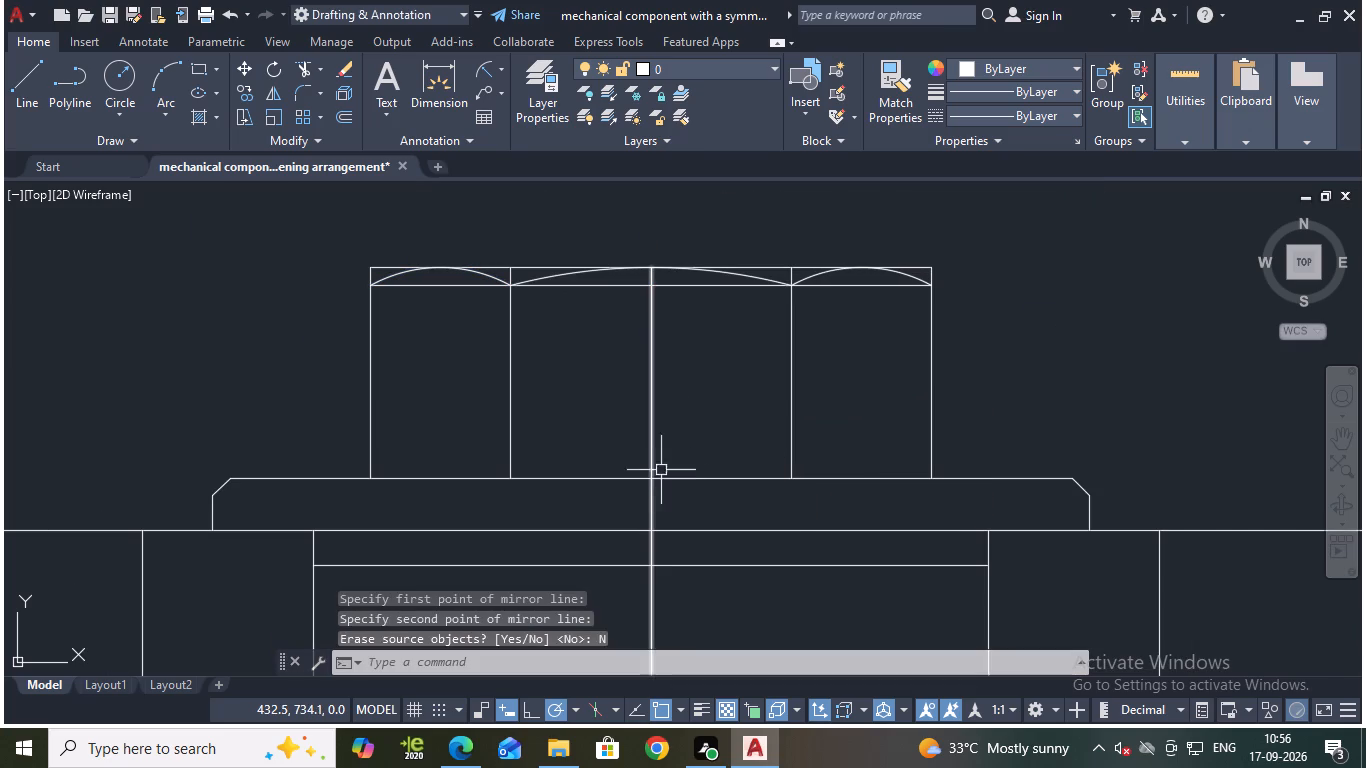
key(Escape)
Trim away the upper extension's left edge stub above the offset line and the top line over the leftmost division.
middle_drag(737, 376, 742, 415)
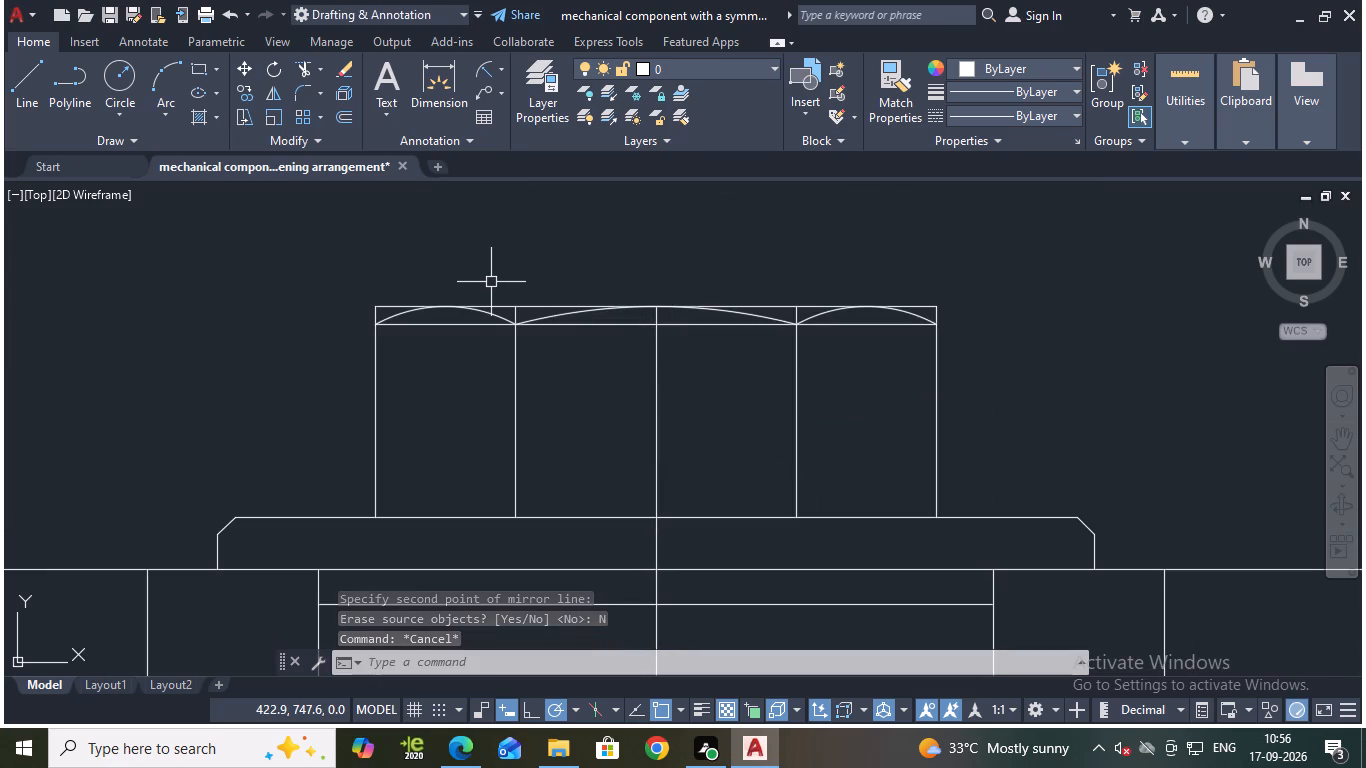
text(tr)
key(Return)
scroll(427, 294, up, 1)
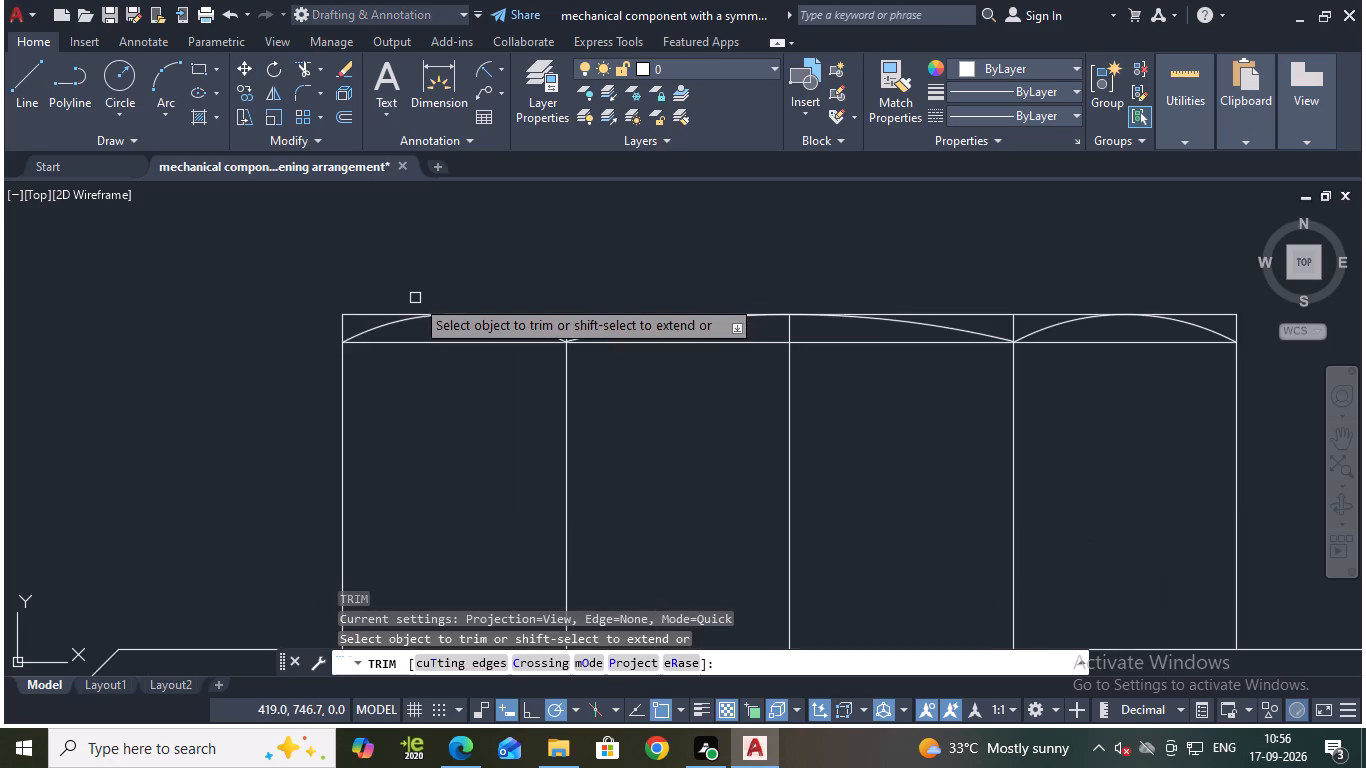
click(340, 331)
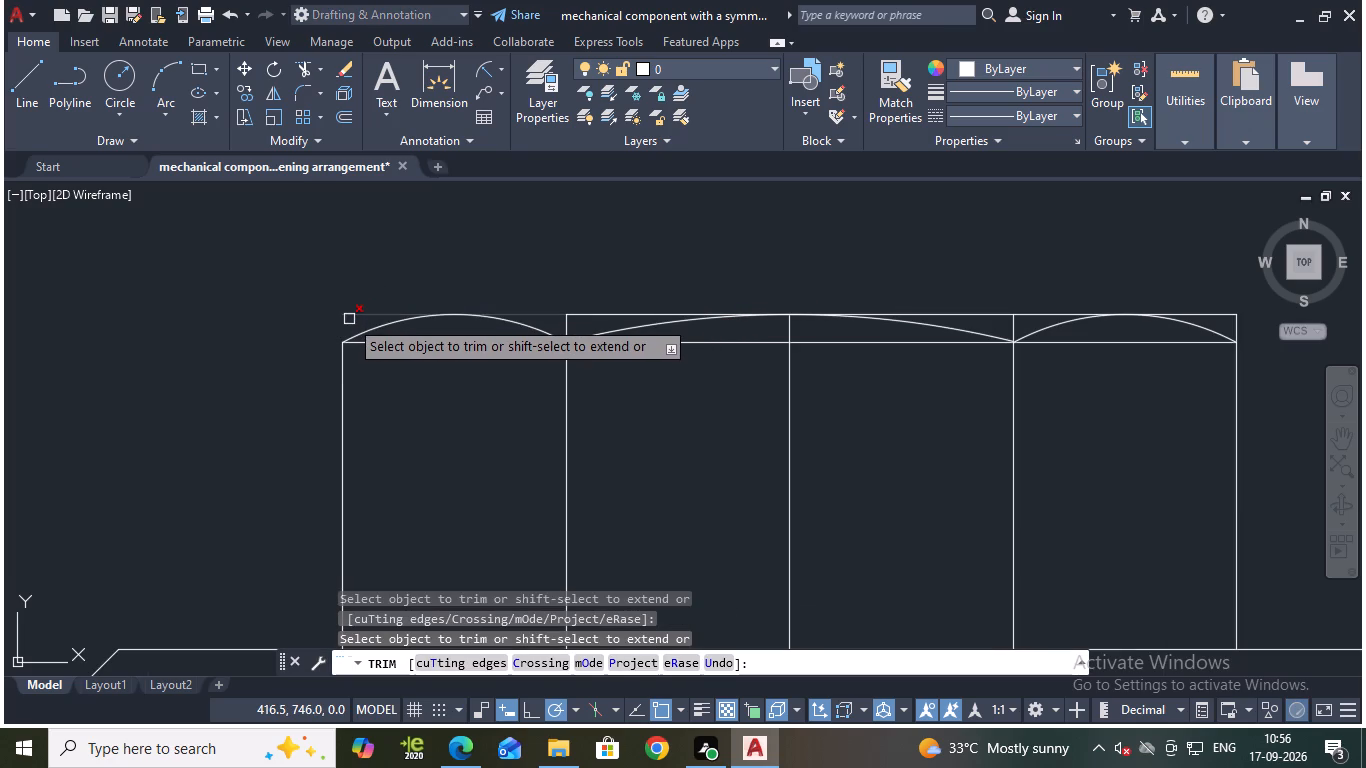
click(349, 319)
key(Escape)
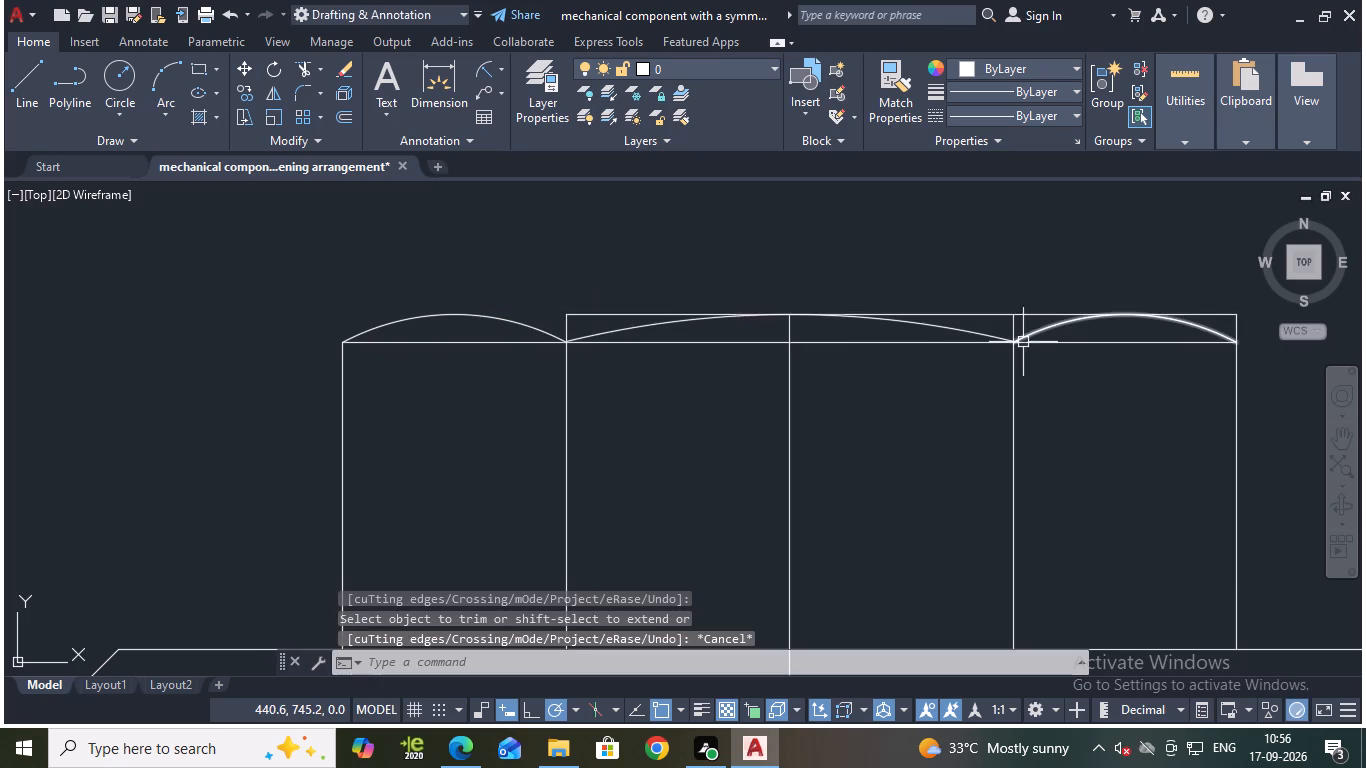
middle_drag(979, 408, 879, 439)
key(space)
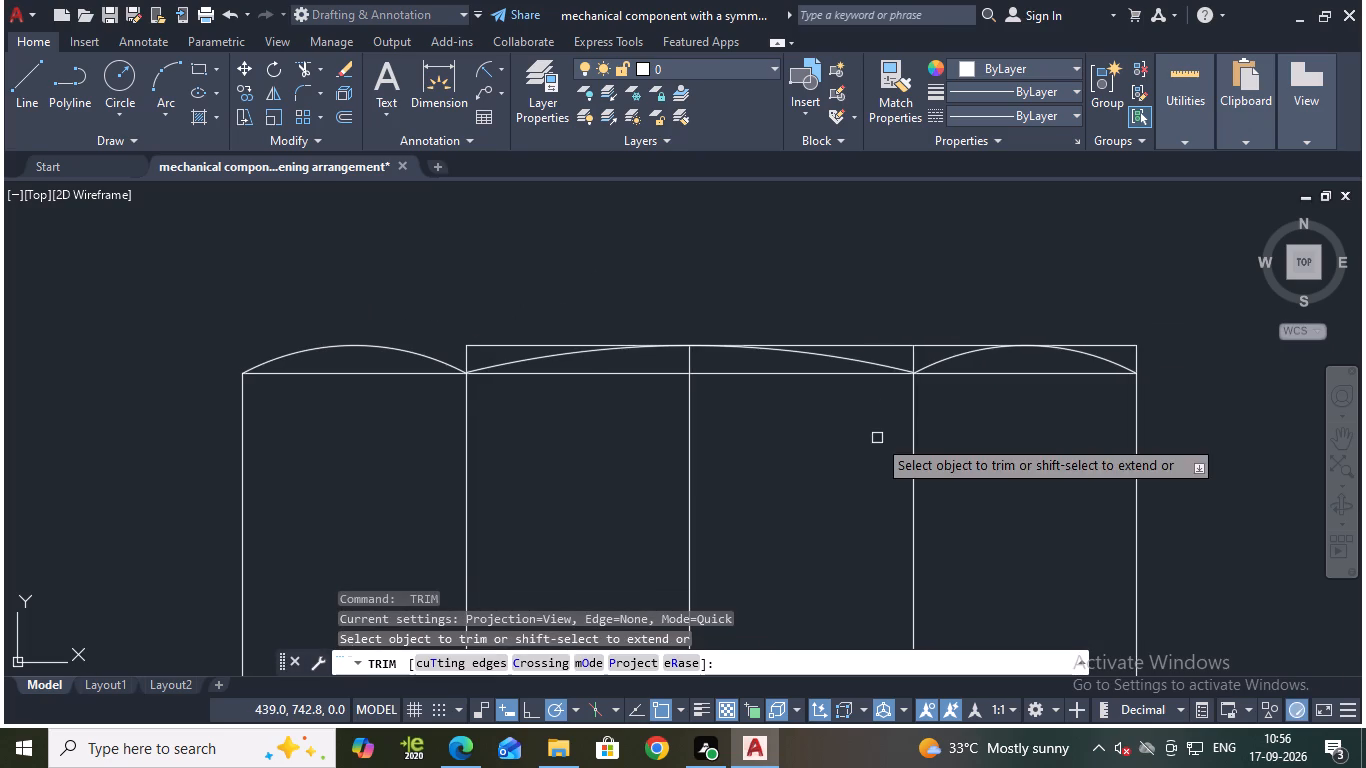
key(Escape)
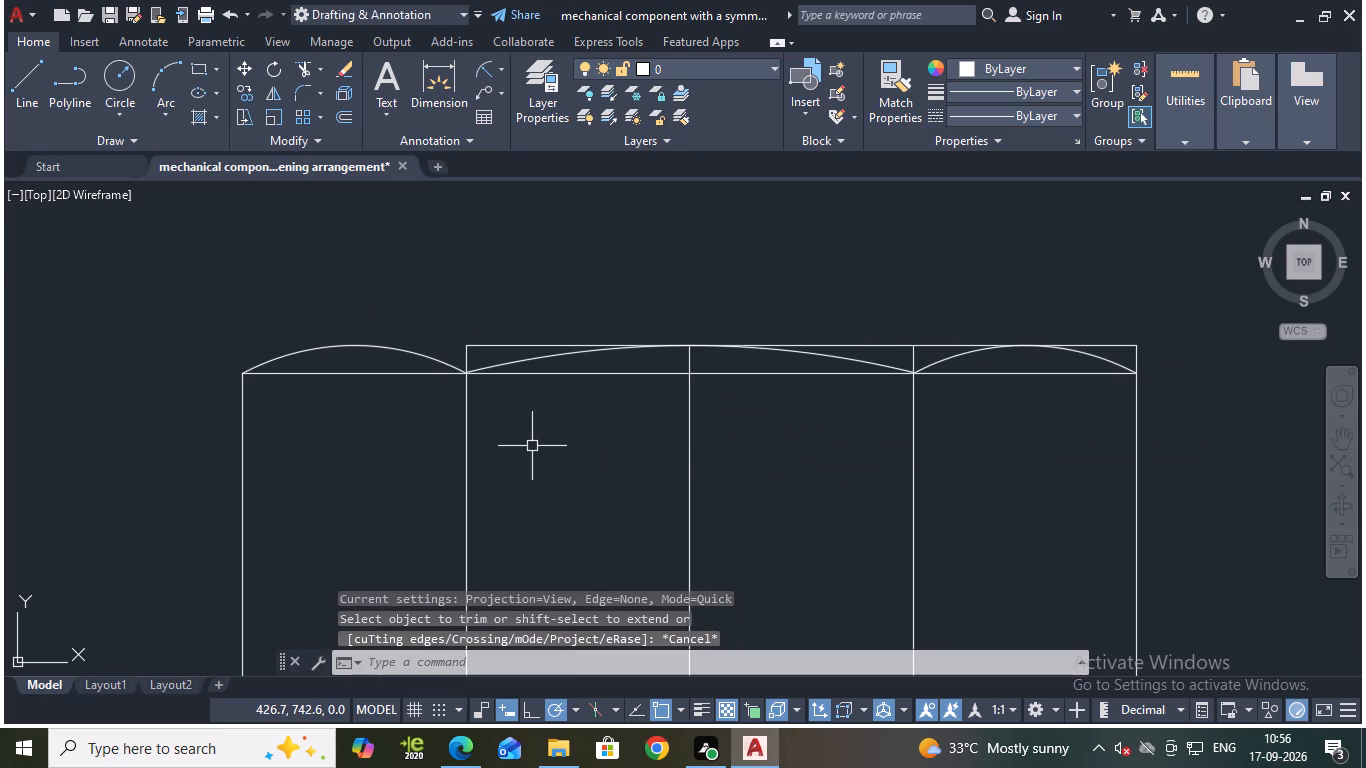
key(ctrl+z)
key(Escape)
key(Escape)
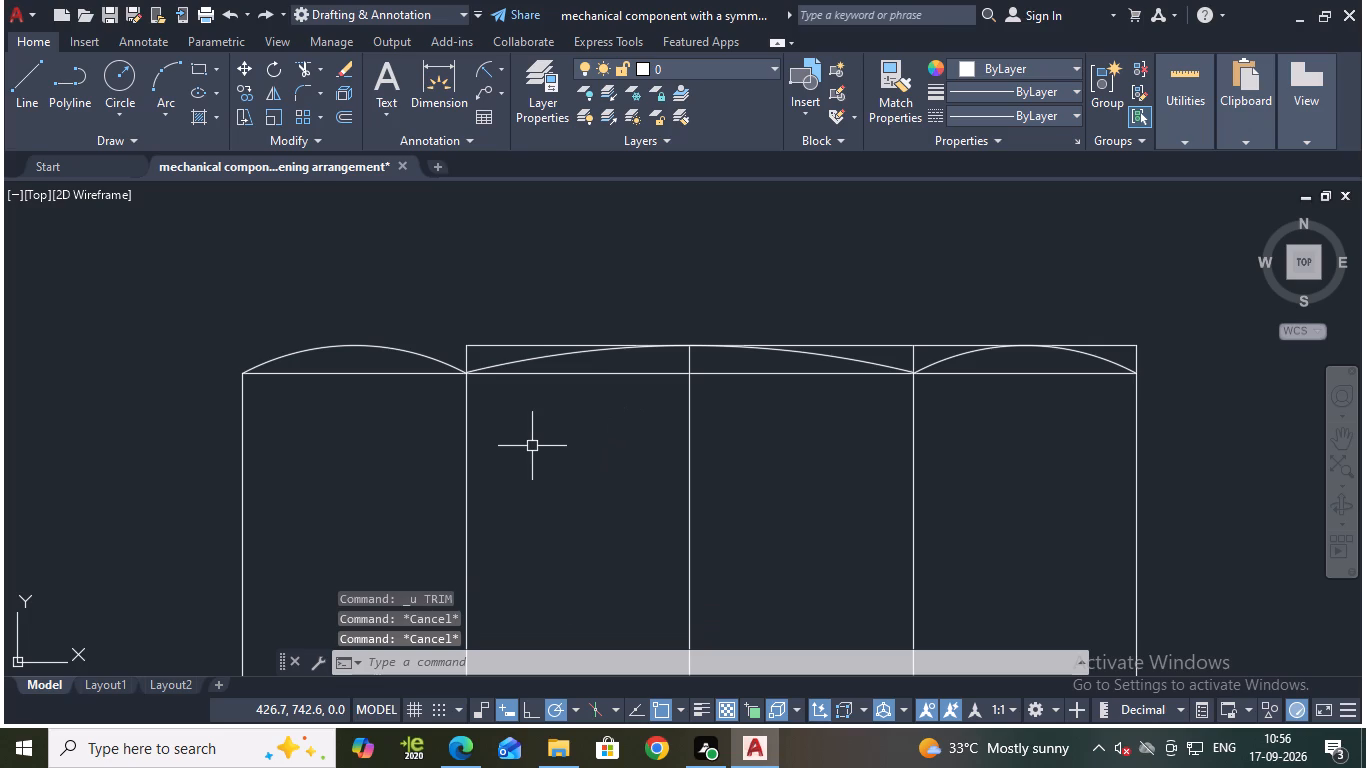
Trim away the upper extension's right edge stub above the offset line and the top line over the rightmost division.
scroll(638, 405, up, 2)
scroll(768, 371, down, 1)
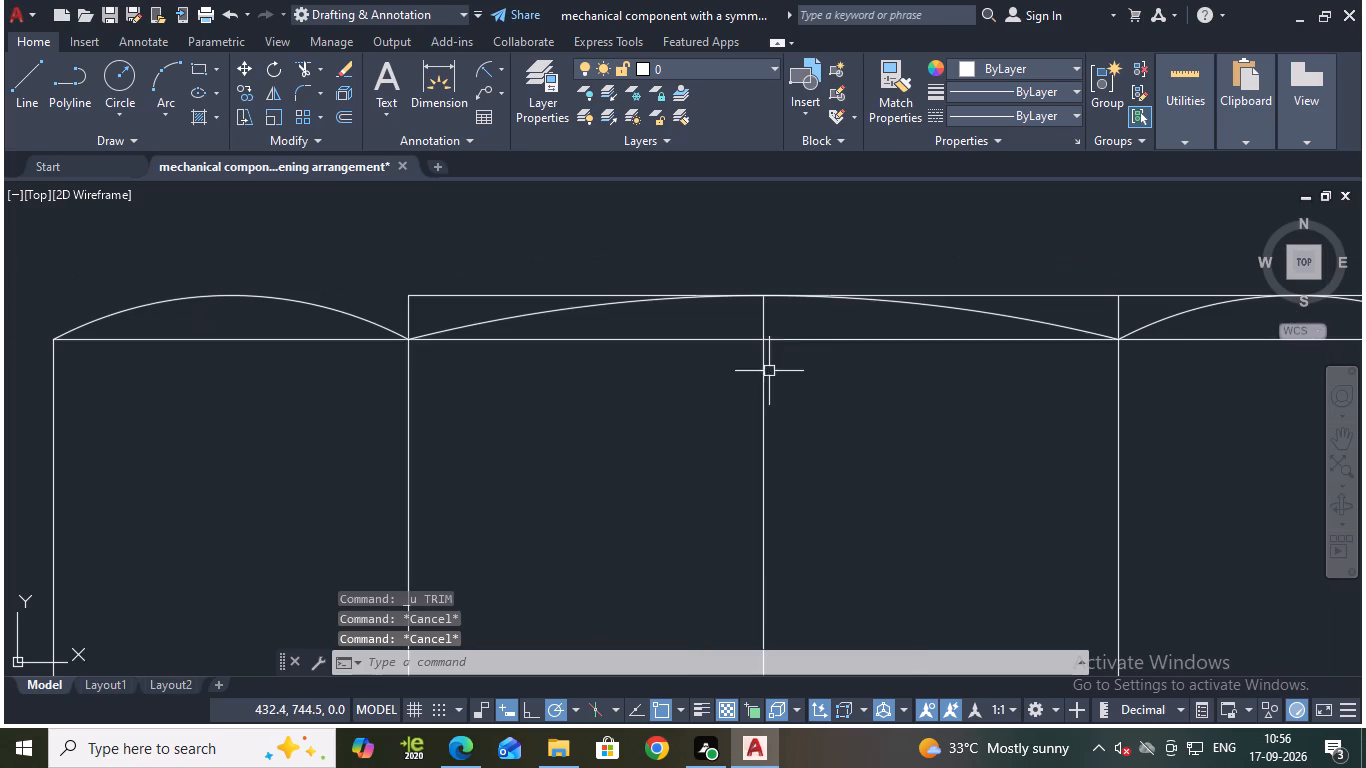
middle_drag(876, 407, 771, 467)
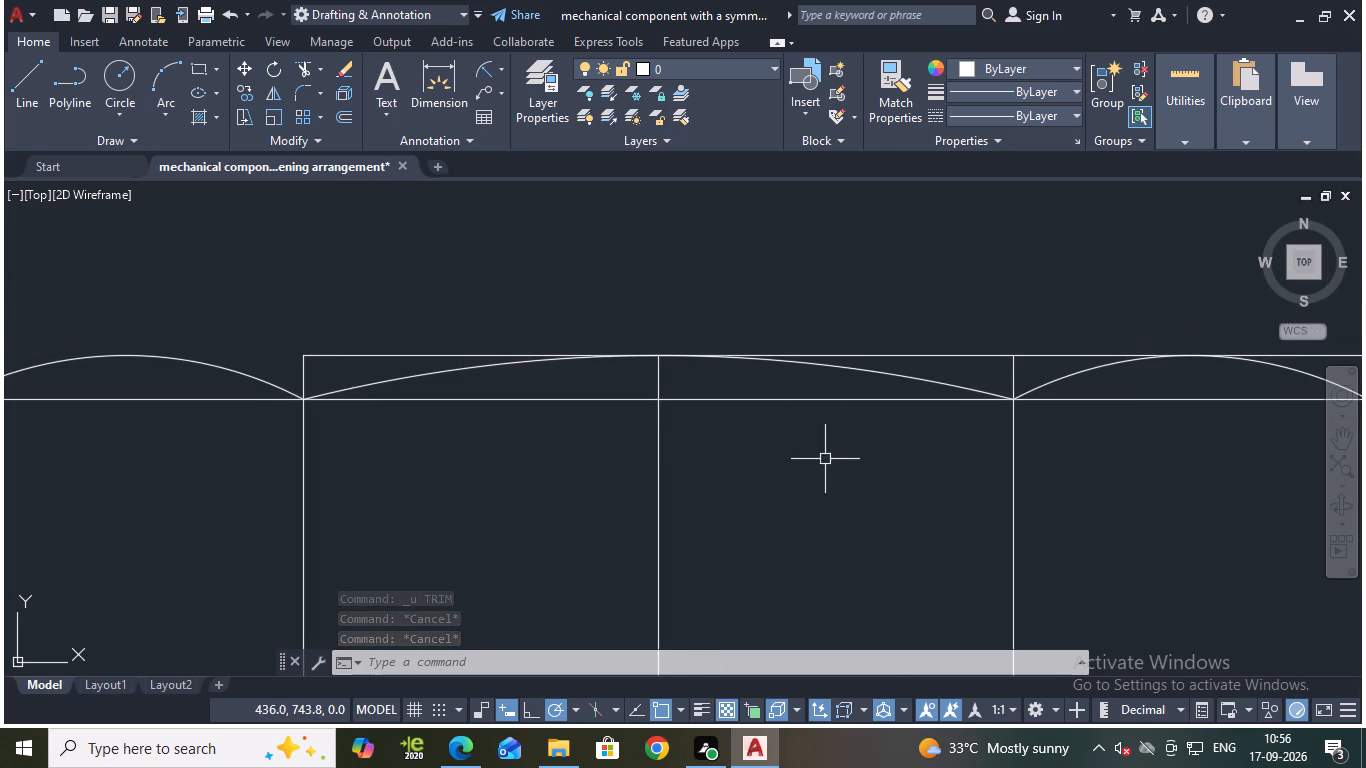
middle_drag(841, 464, 610, 471)
text(tr)
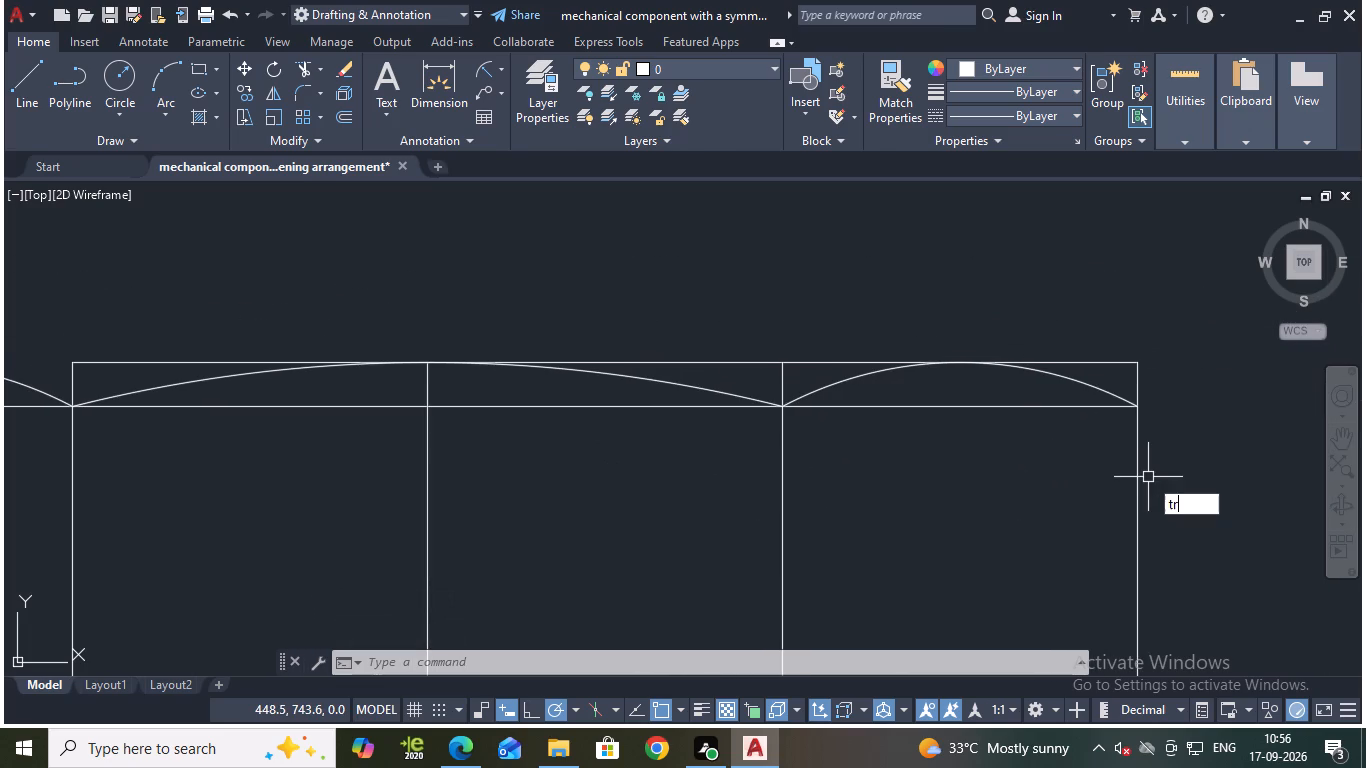
key(Return)
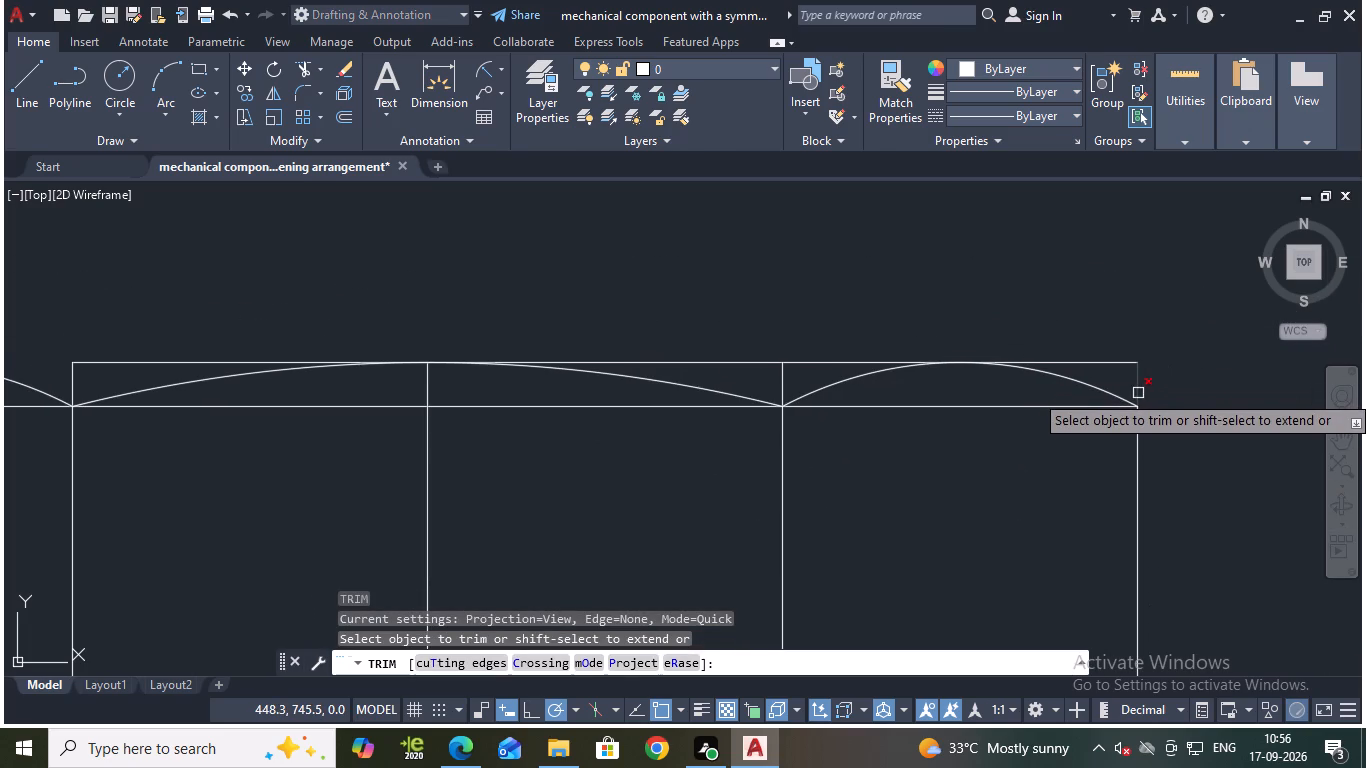
click(1137, 394)
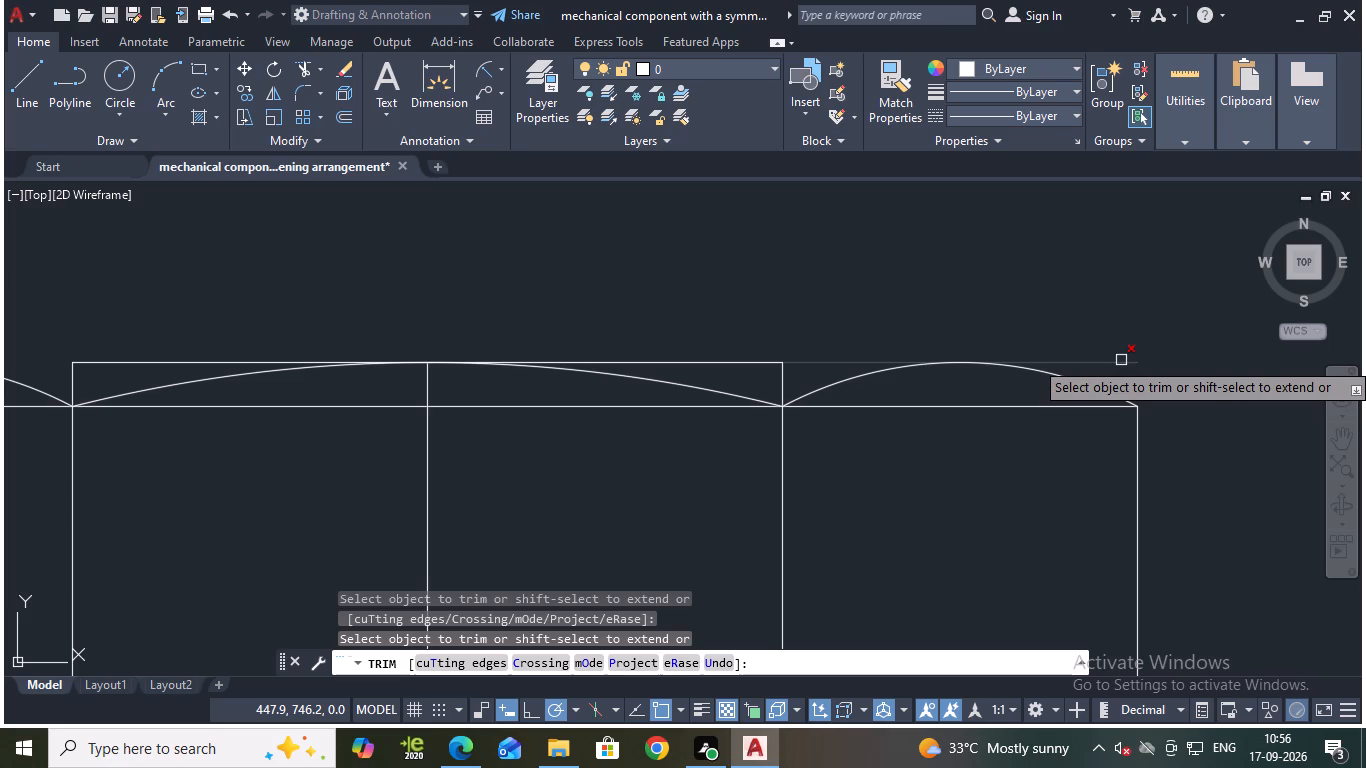
click(1121, 360)
scroll(325, 342, down, 1)
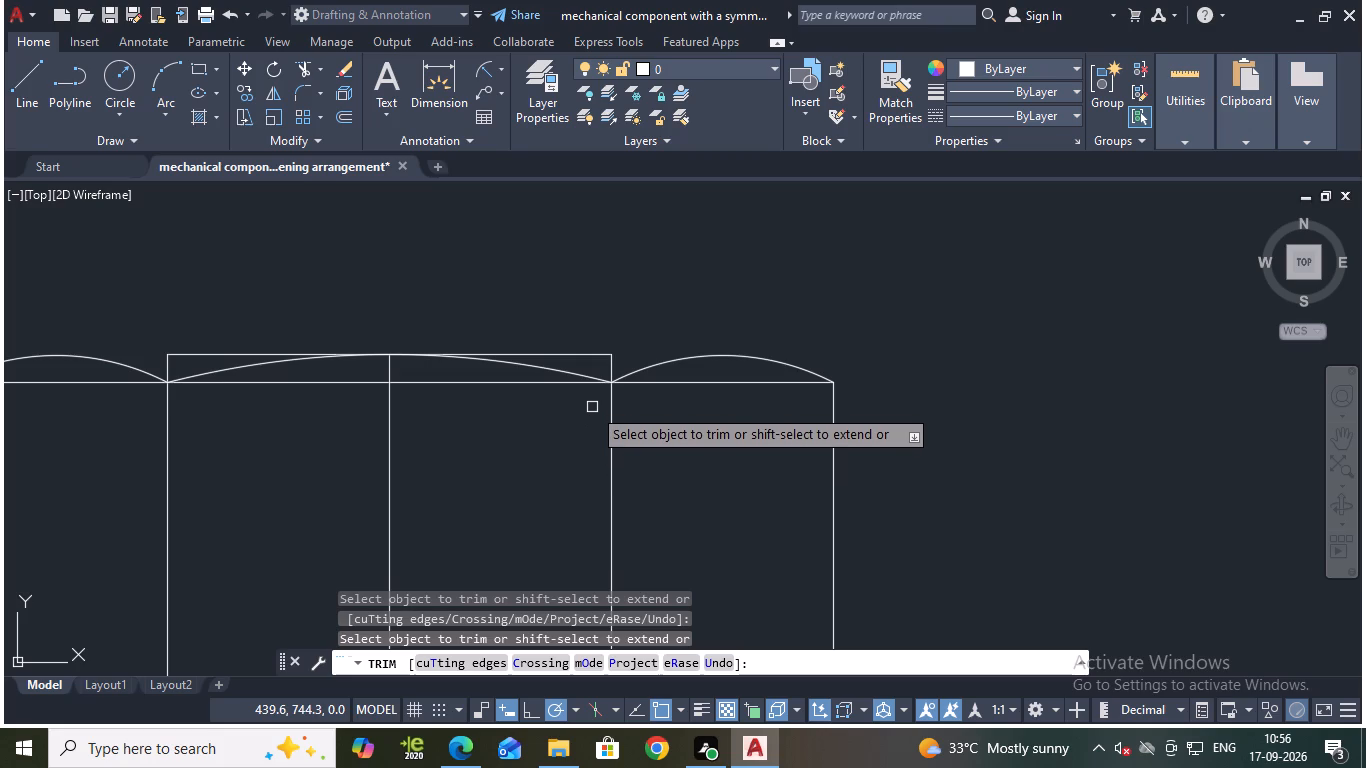
key(Escape)
middle_drag(284, 340, 421, 353)
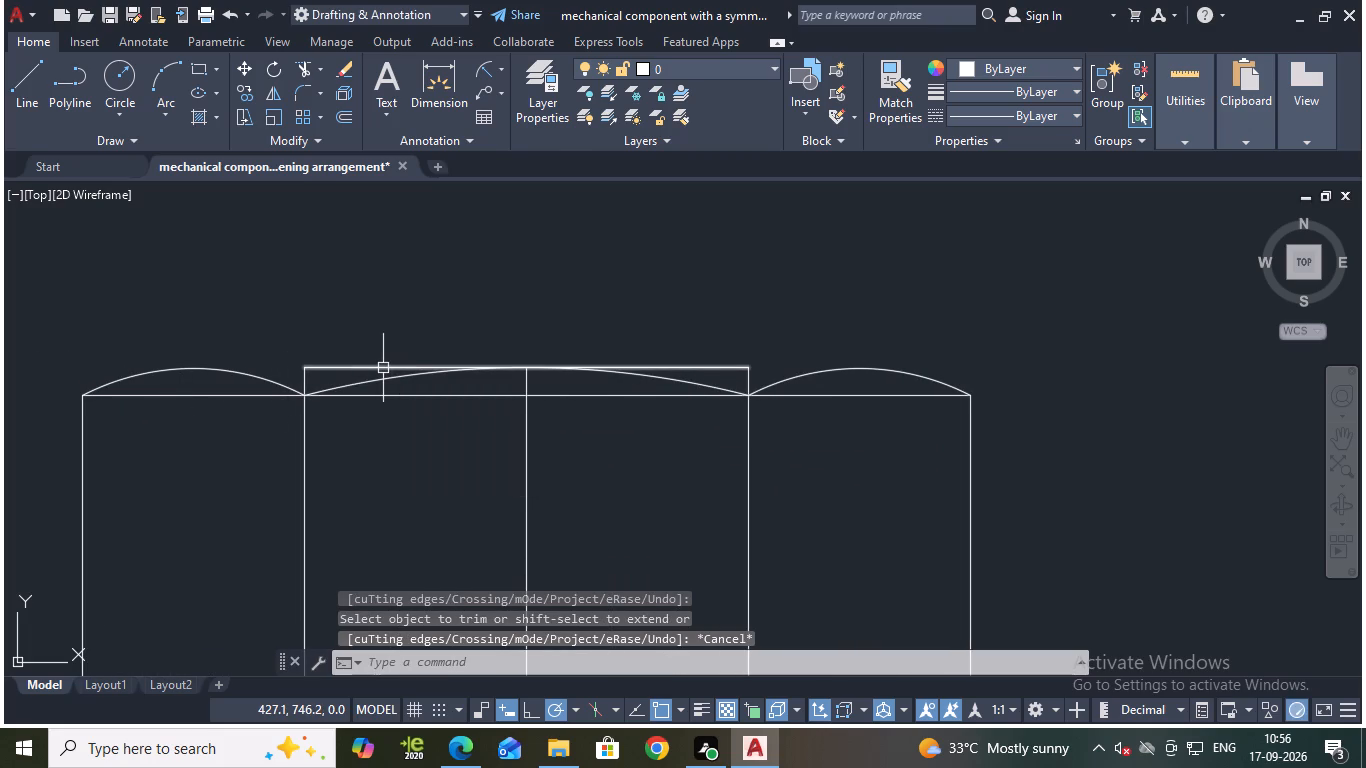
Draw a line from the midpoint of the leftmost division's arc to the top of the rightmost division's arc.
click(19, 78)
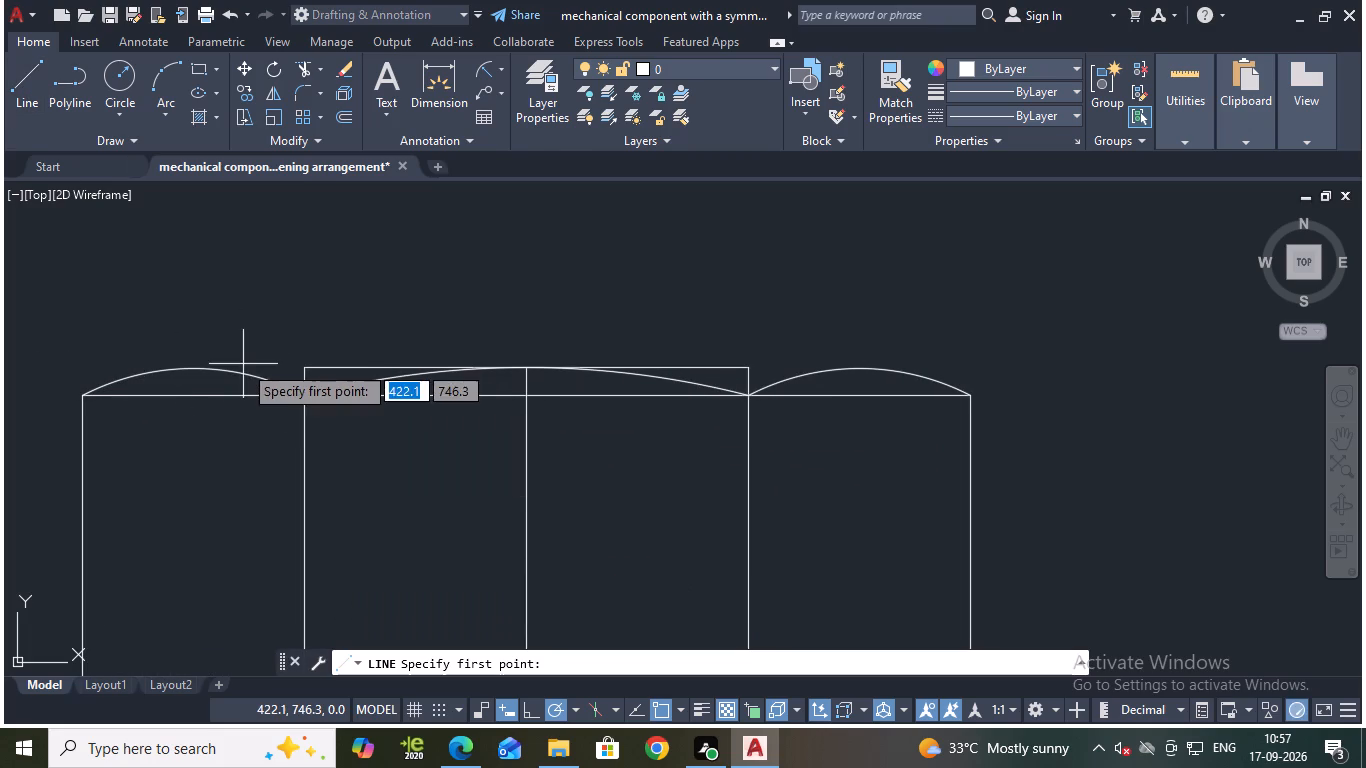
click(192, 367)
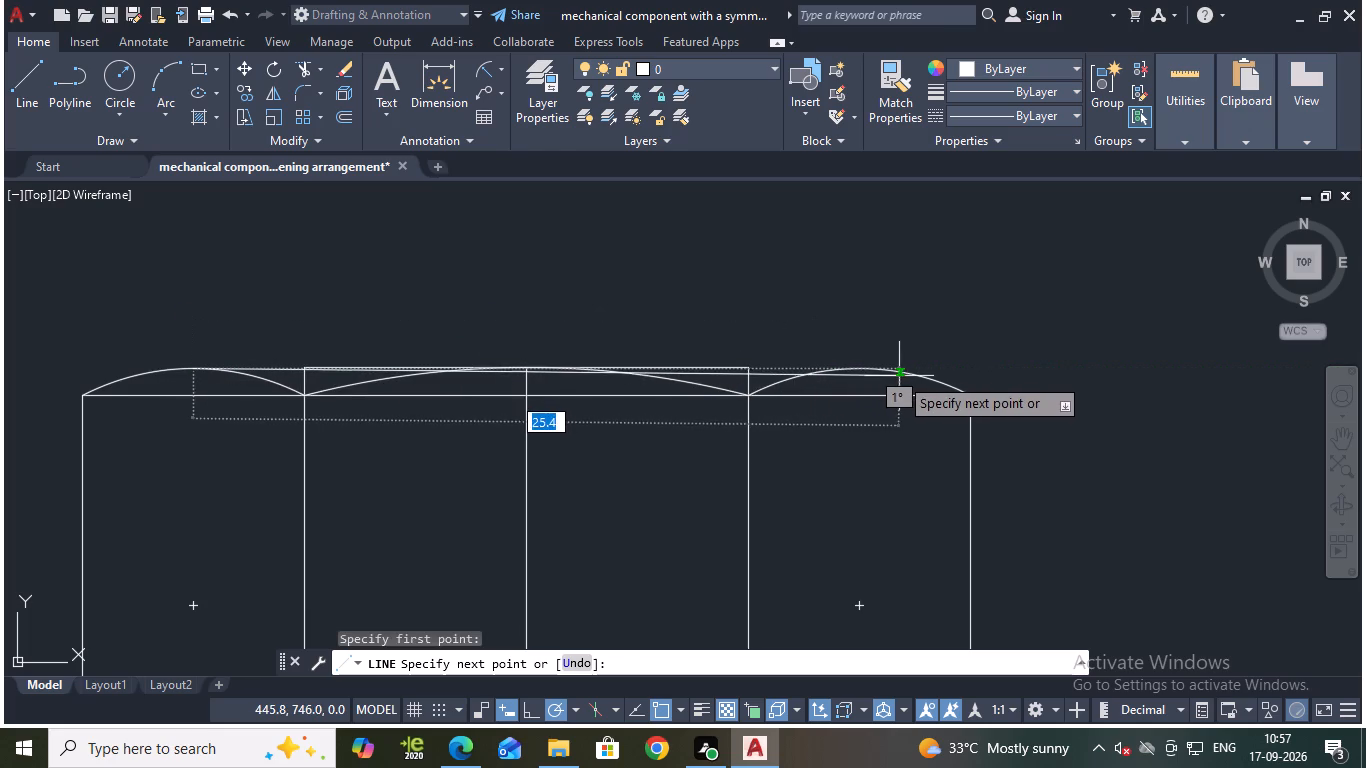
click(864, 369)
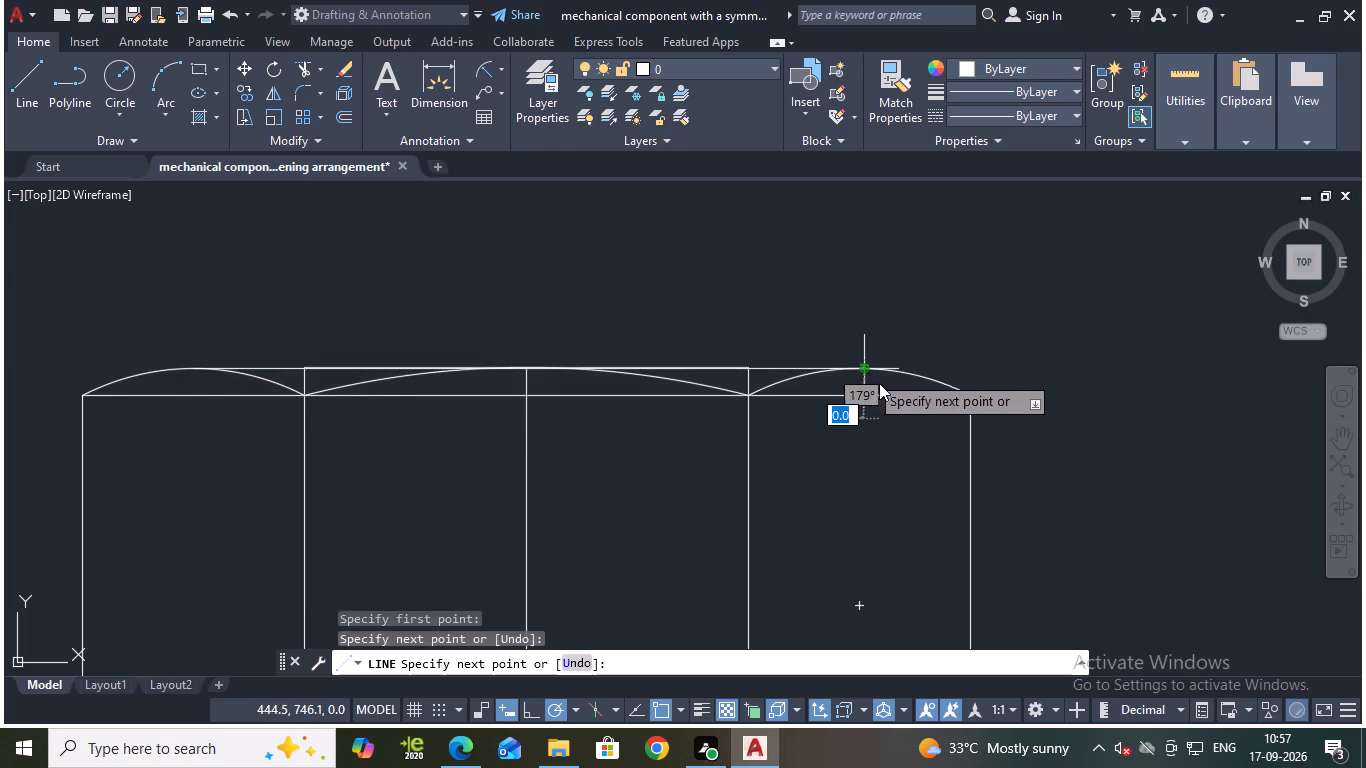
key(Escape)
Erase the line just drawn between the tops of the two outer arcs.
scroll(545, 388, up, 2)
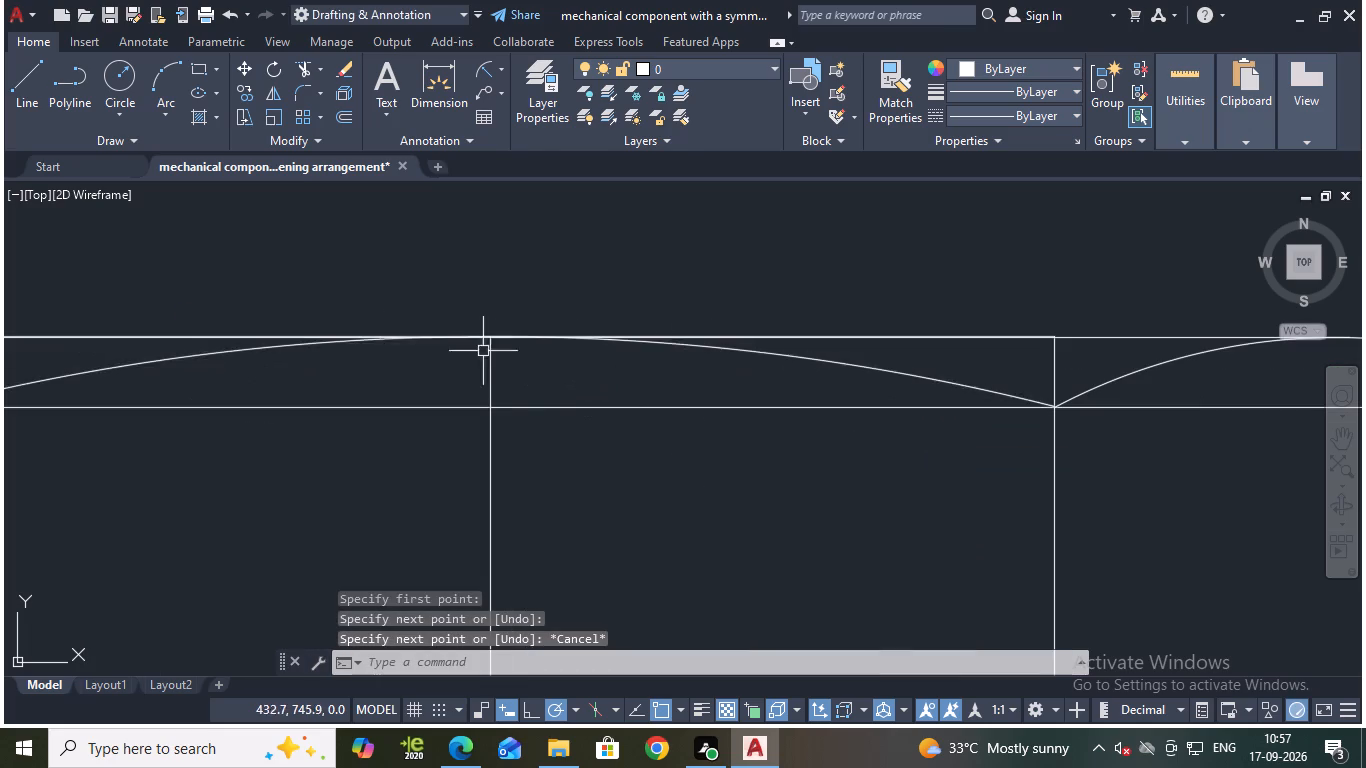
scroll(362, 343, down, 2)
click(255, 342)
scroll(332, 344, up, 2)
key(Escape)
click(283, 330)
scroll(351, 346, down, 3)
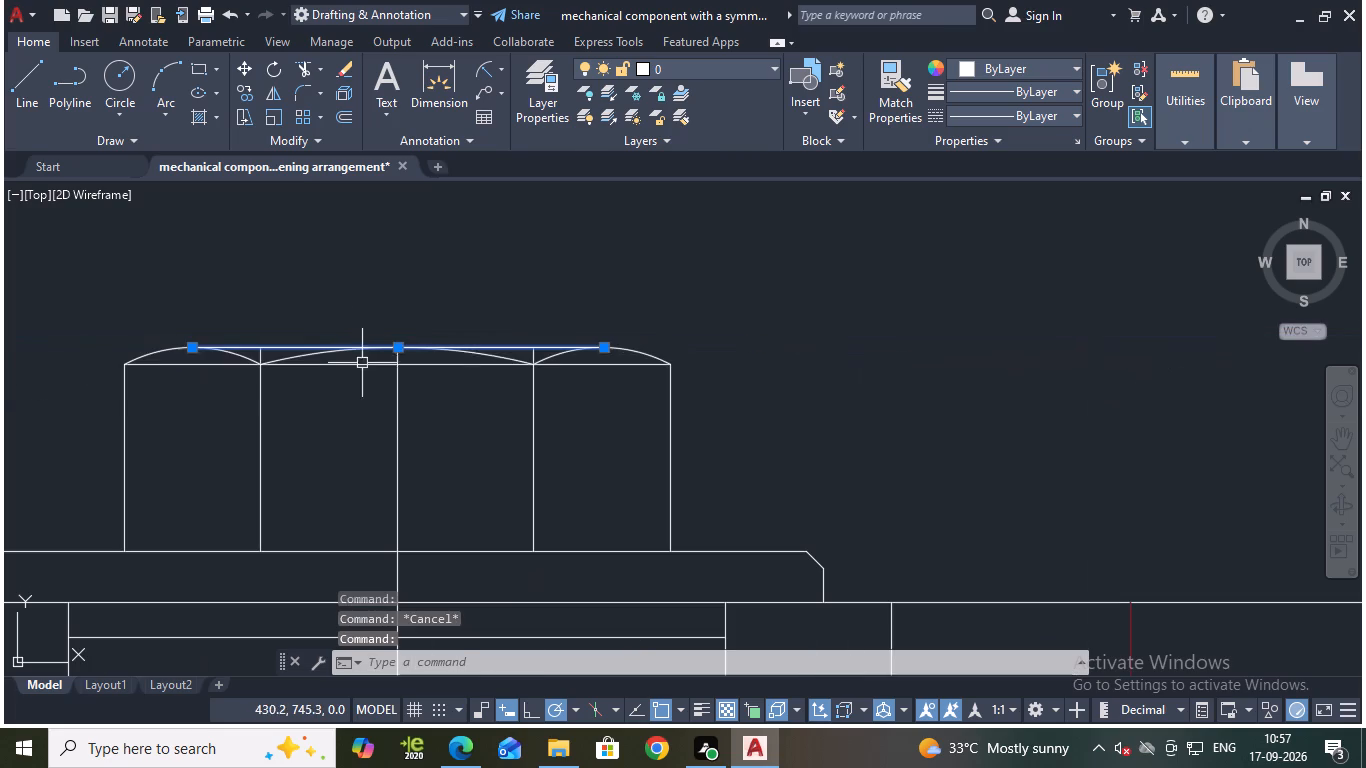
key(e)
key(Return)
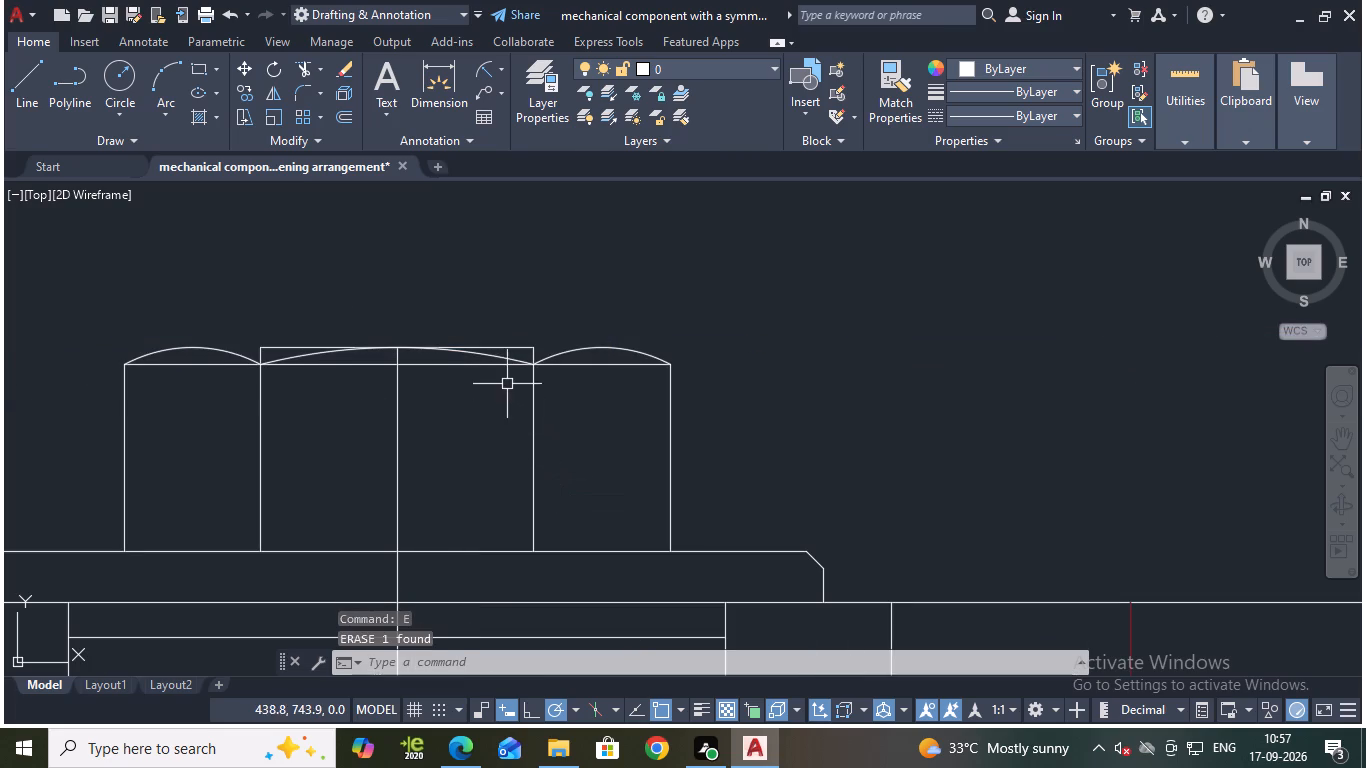
Erase the upper extension's short top line spanning the two middle divisions.
click(507, 344)
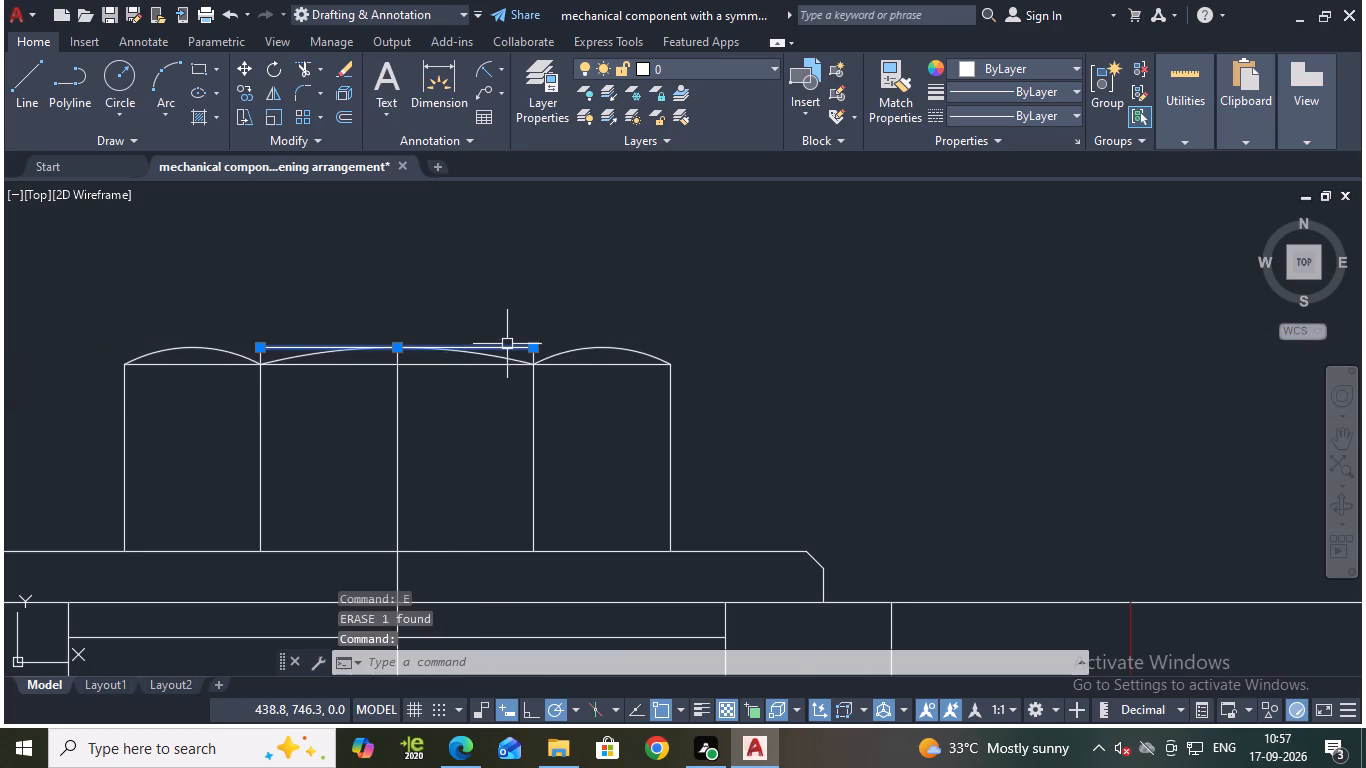
key(e)
key(Return)
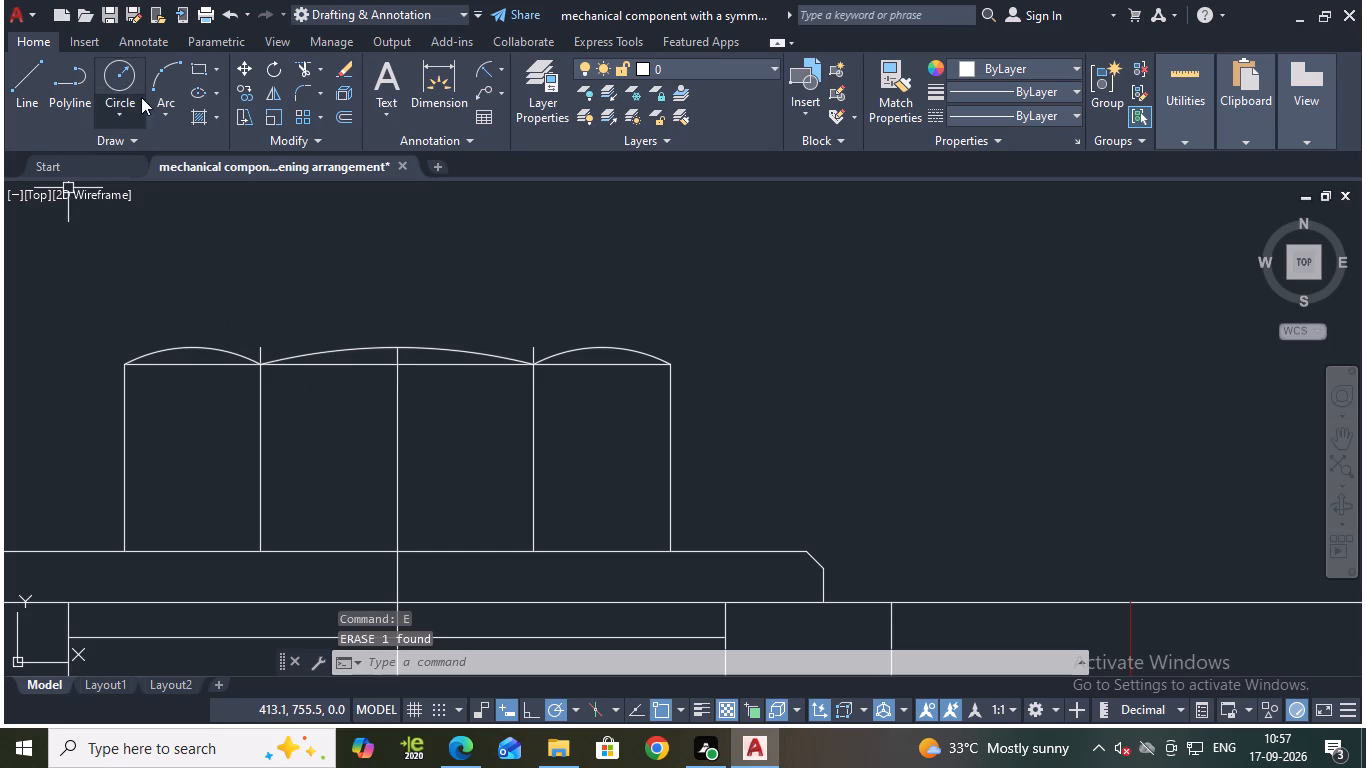
Draw a 24 mm horizontal line joining the midpoints of the leftmost and rightmost divisions' arcs.
click(26, 79)
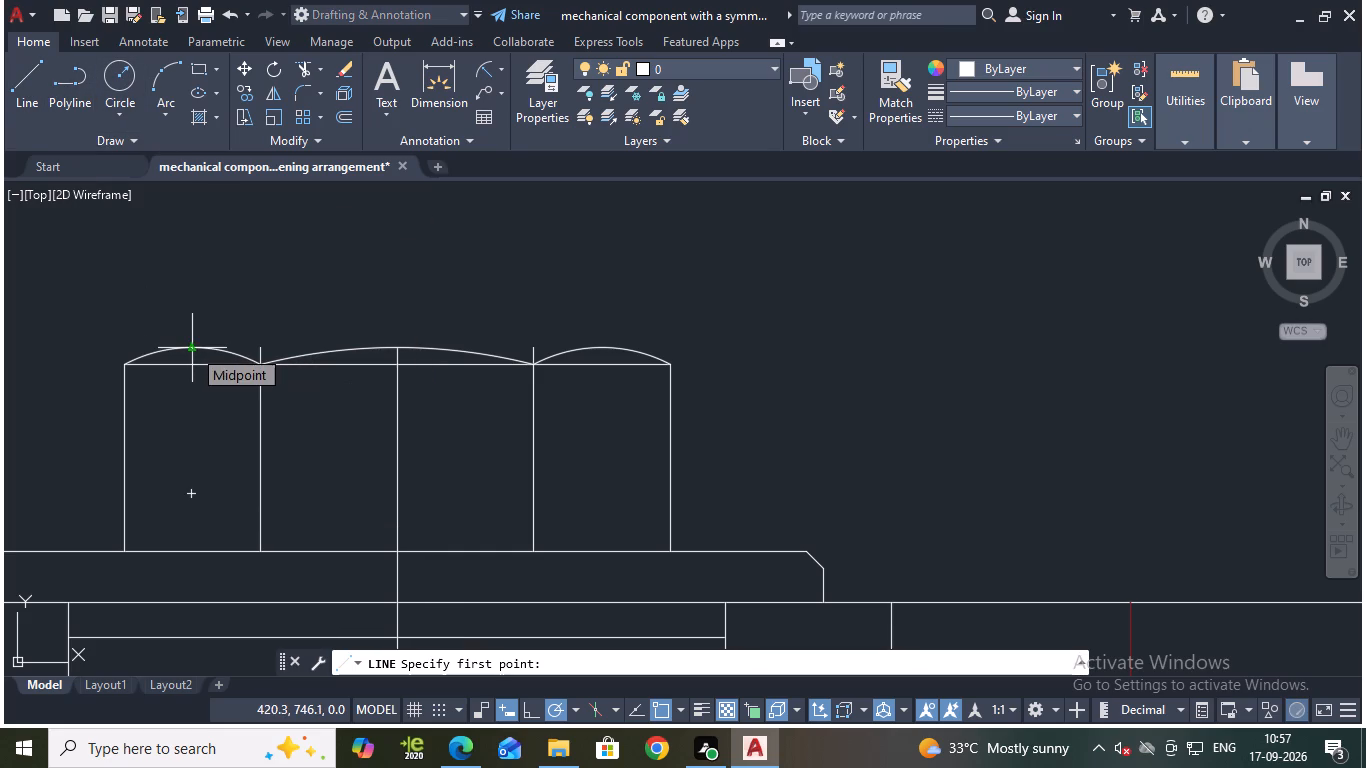
click(191, 345)
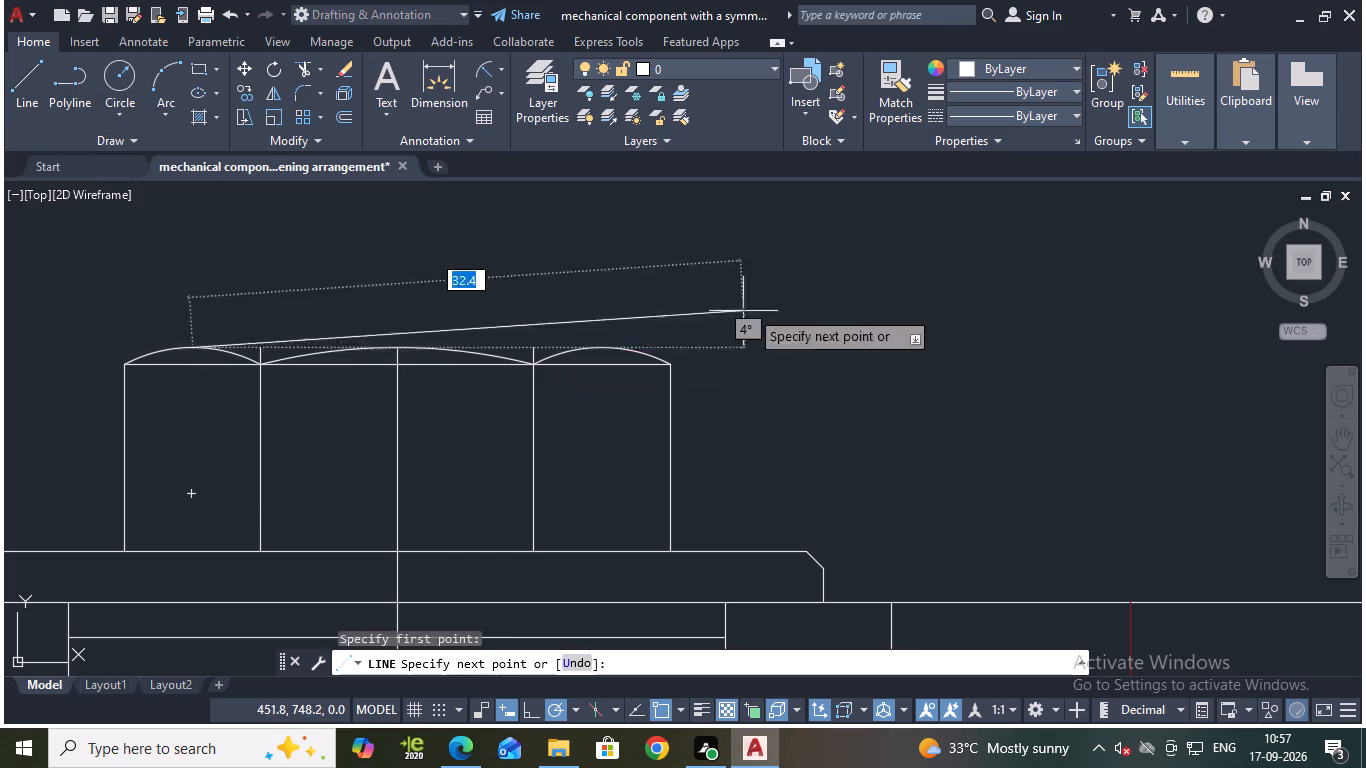
click(600, 346)
key(Escape)
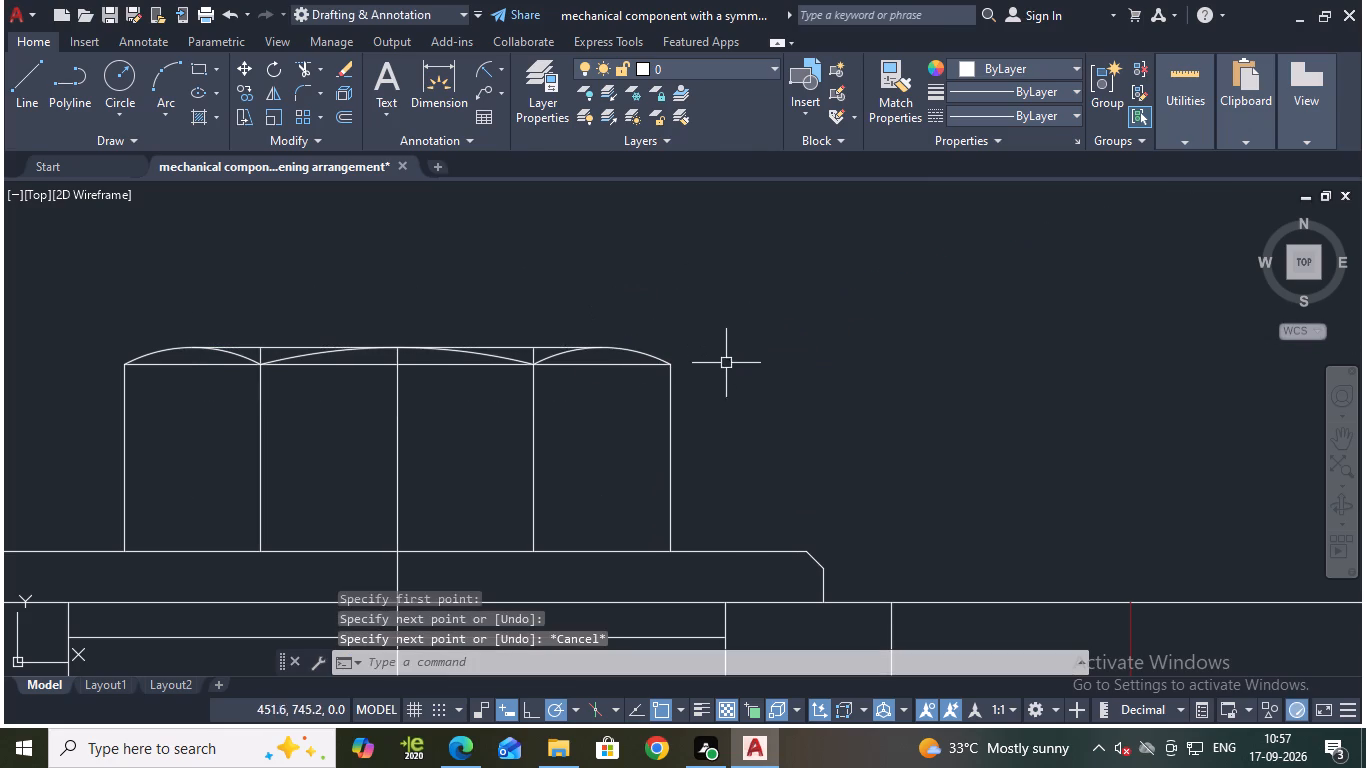
Save the drawing.
scroll(518, 433, down, 2)
middle_drag(662, 422, 796, 319)
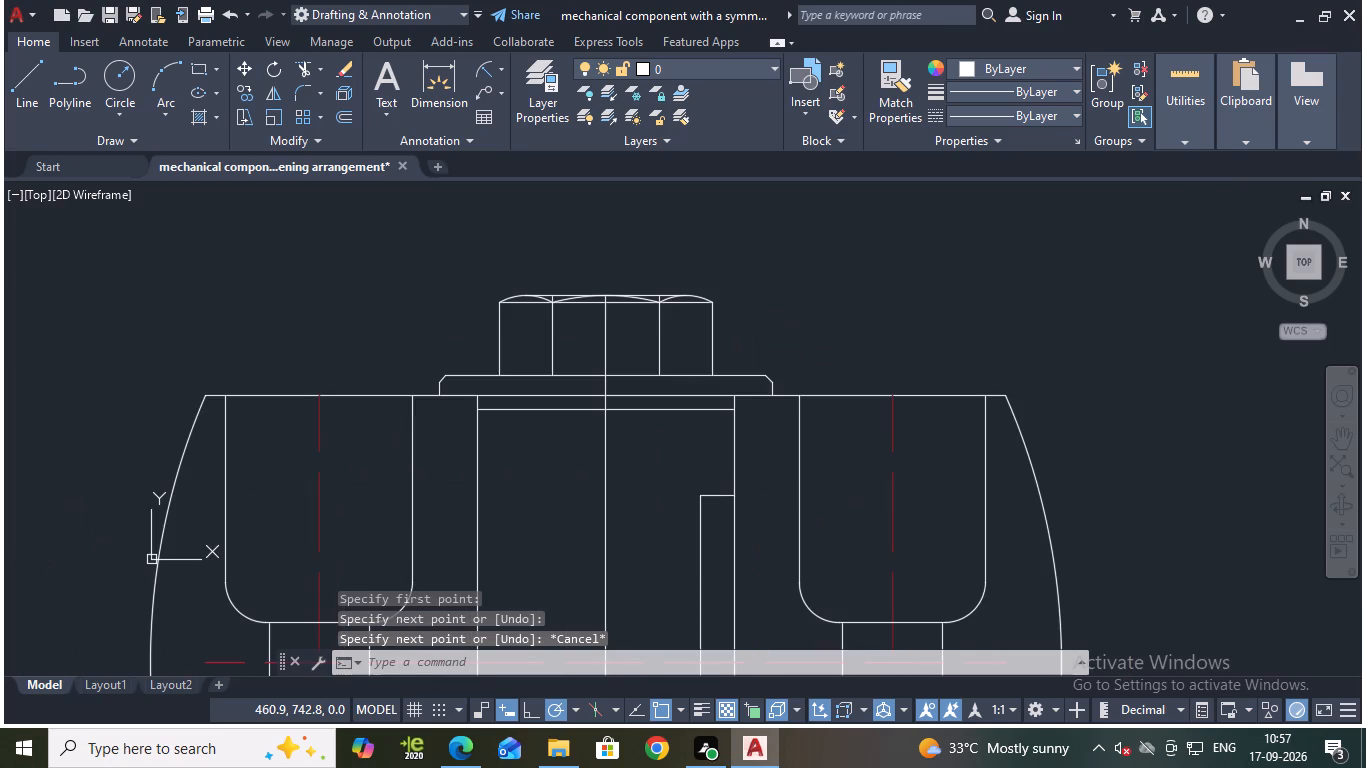
scroll(752, 323, up, 1)
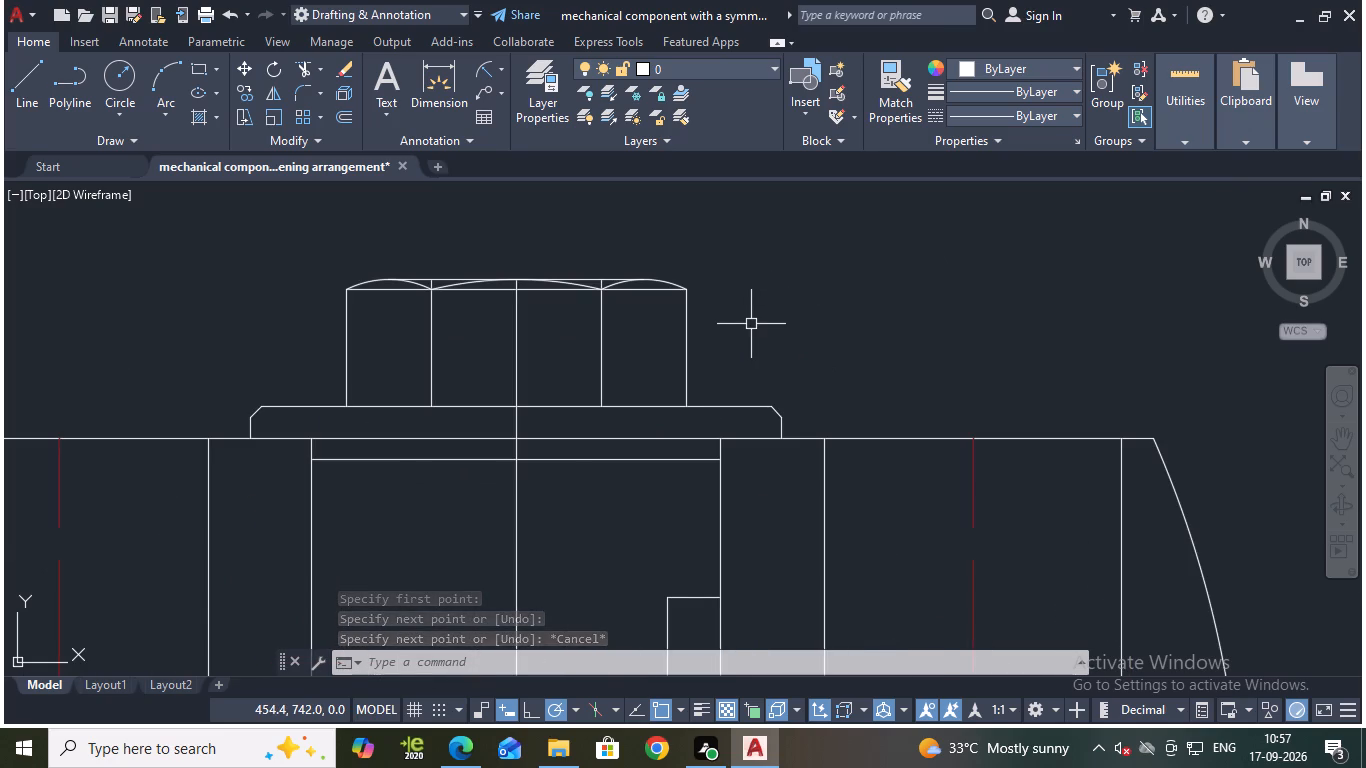
key(ctrl+s)
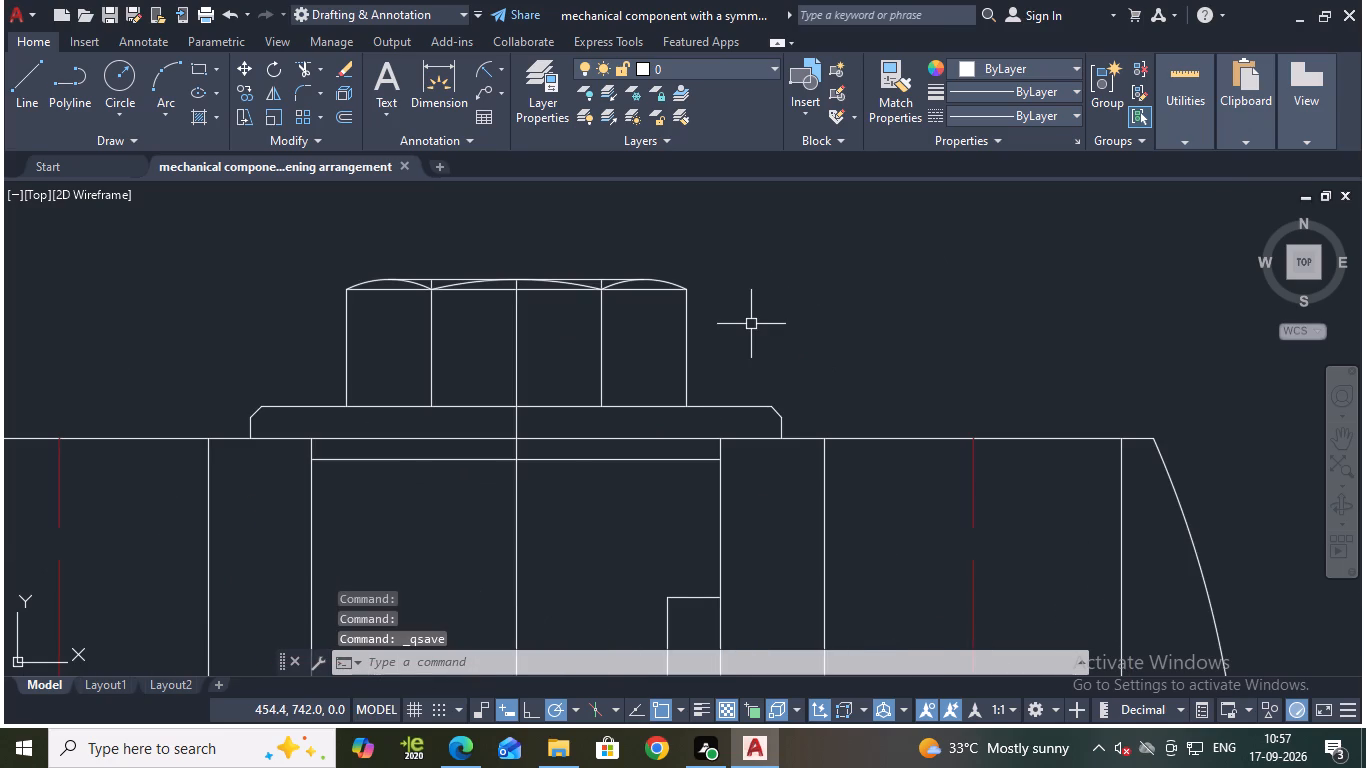
Trim the stubs of the two inner division lines that extend above the arc junctions in the upper extension.
middle_drag(788, 334, 770, 278)
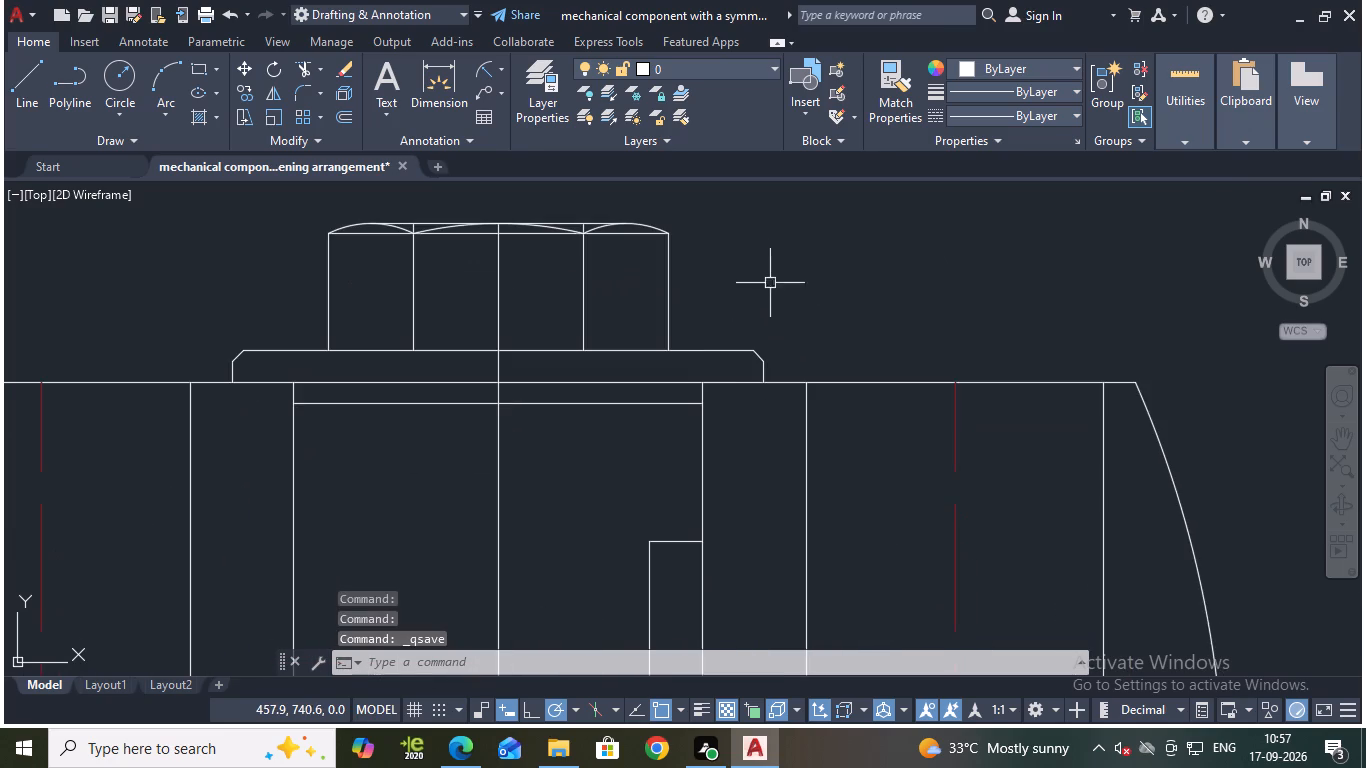
scroll(584, 461, down, 1)
middle_drag(591, 480, 633, 262)
scroll(640, 357, down, 1)
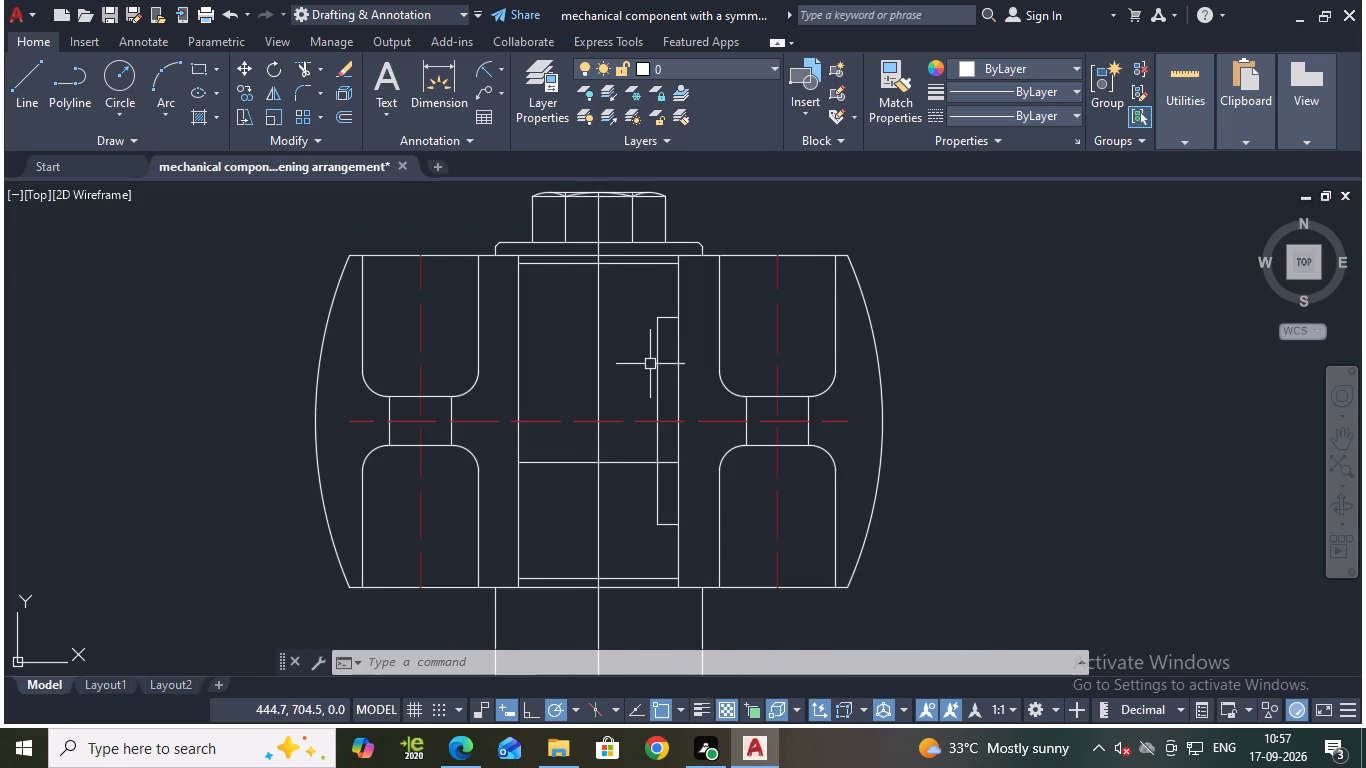
middle_drag(646, 319, 656, 353)
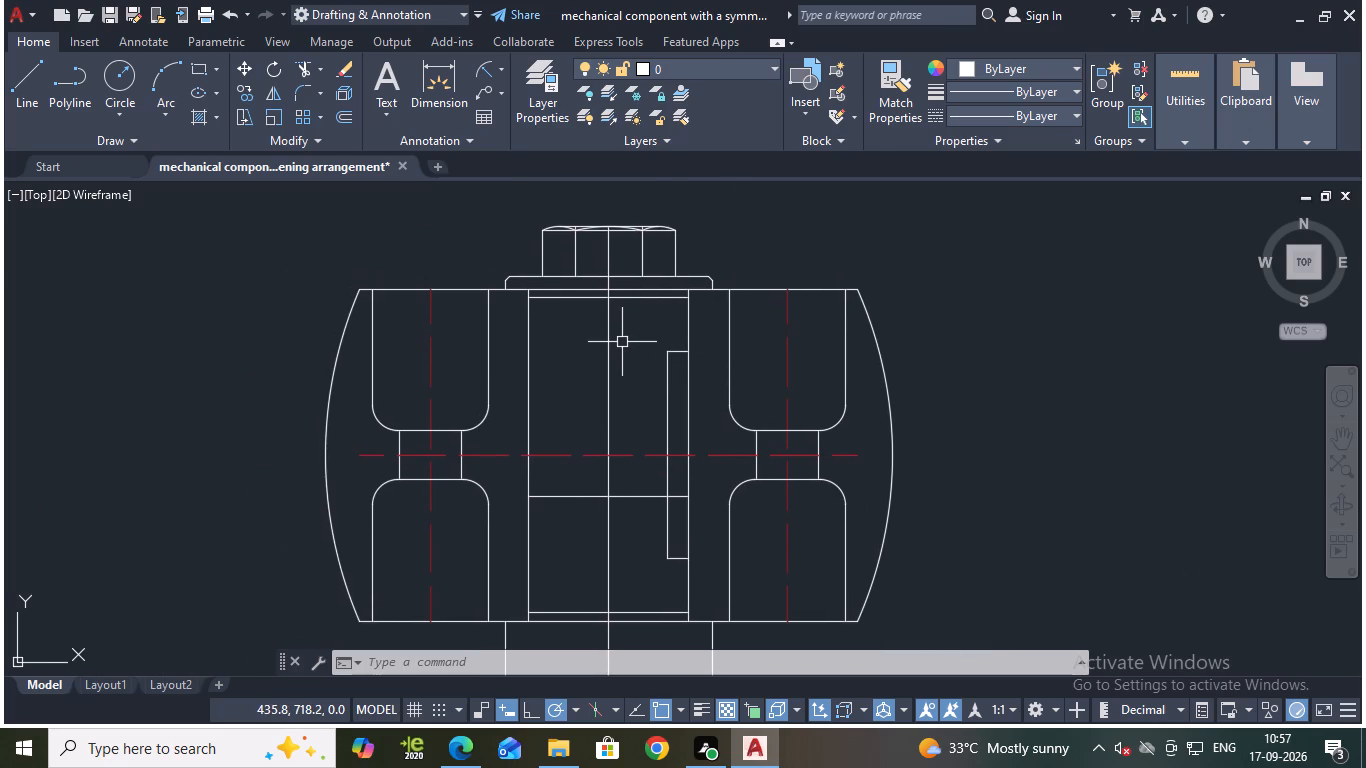
scroll(625, 323, up, 1)
middle_drag(625, 323, 650, 347)
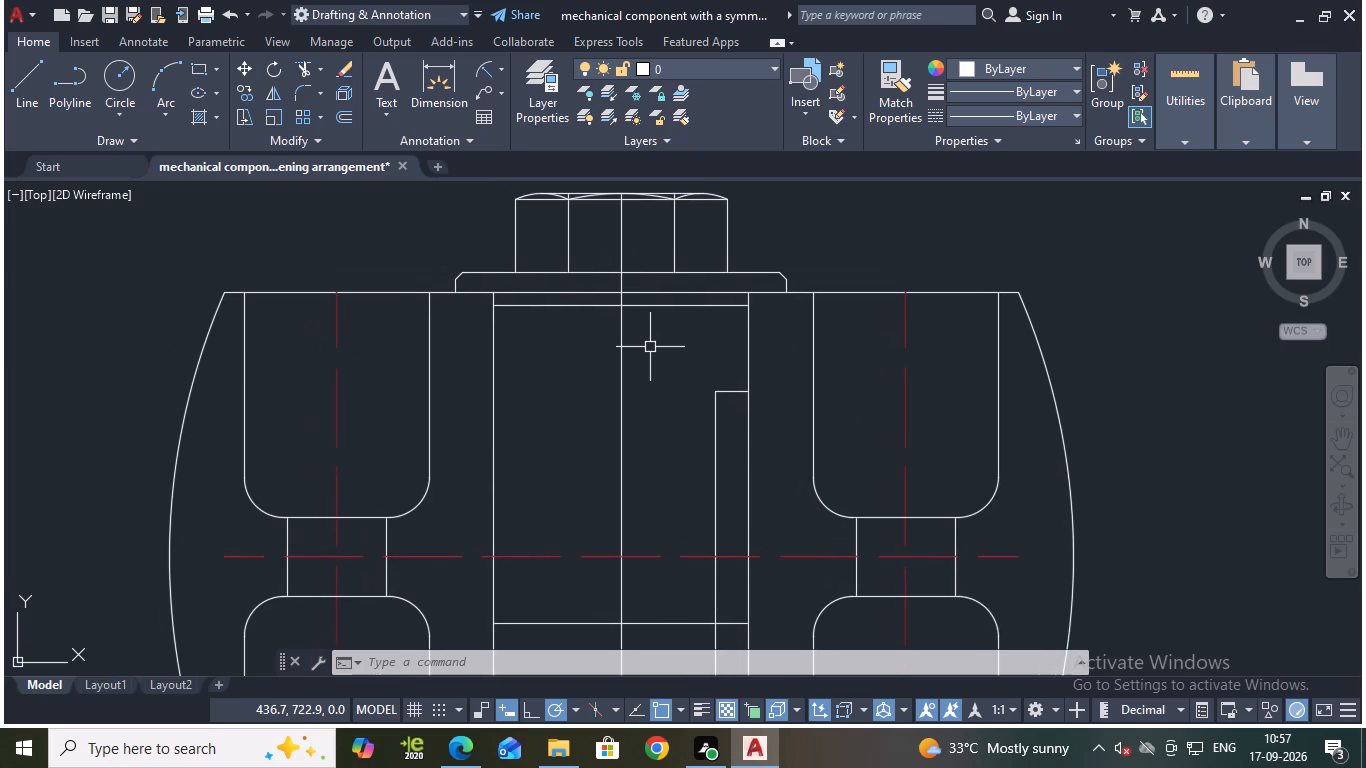
middle_drag(655, 354, 633, 361)
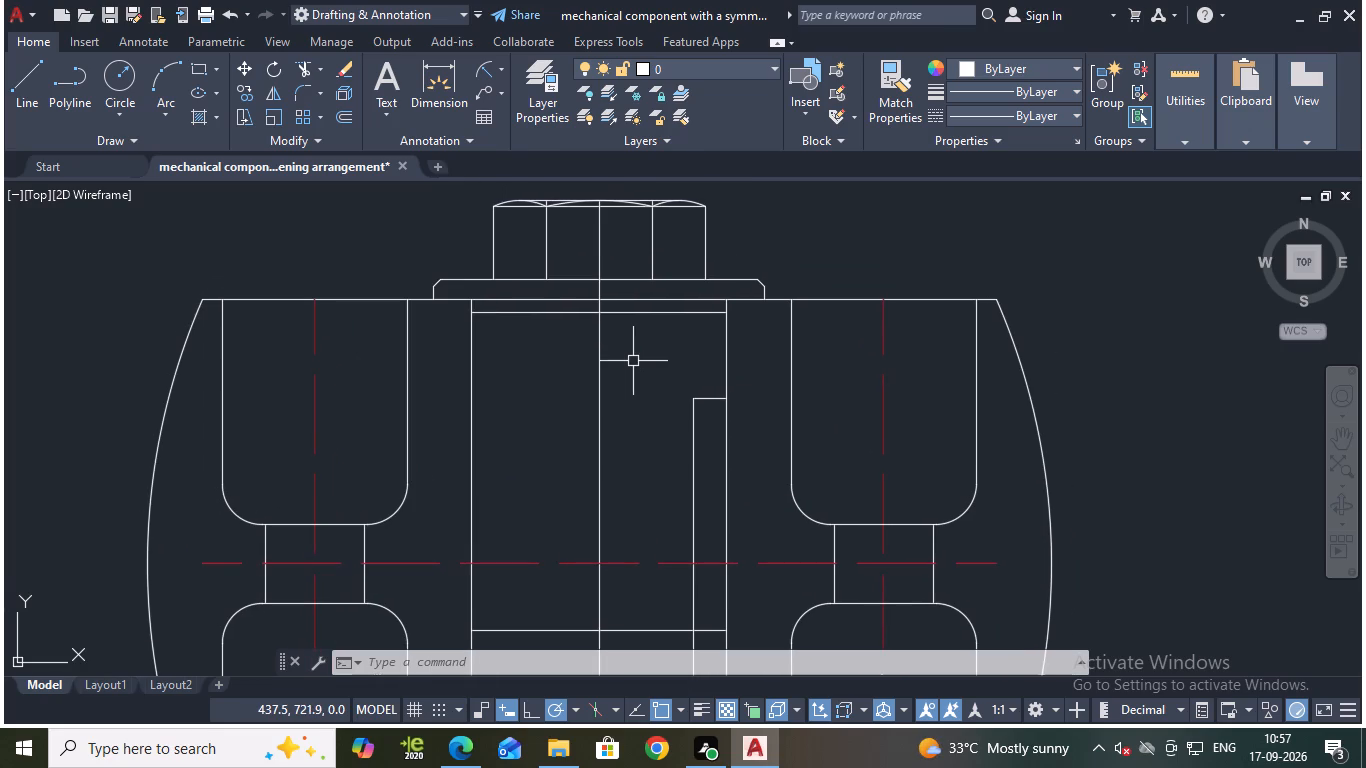
scroll(594, 230, up, 2)
middle_drag(590, 236, 581, 404)
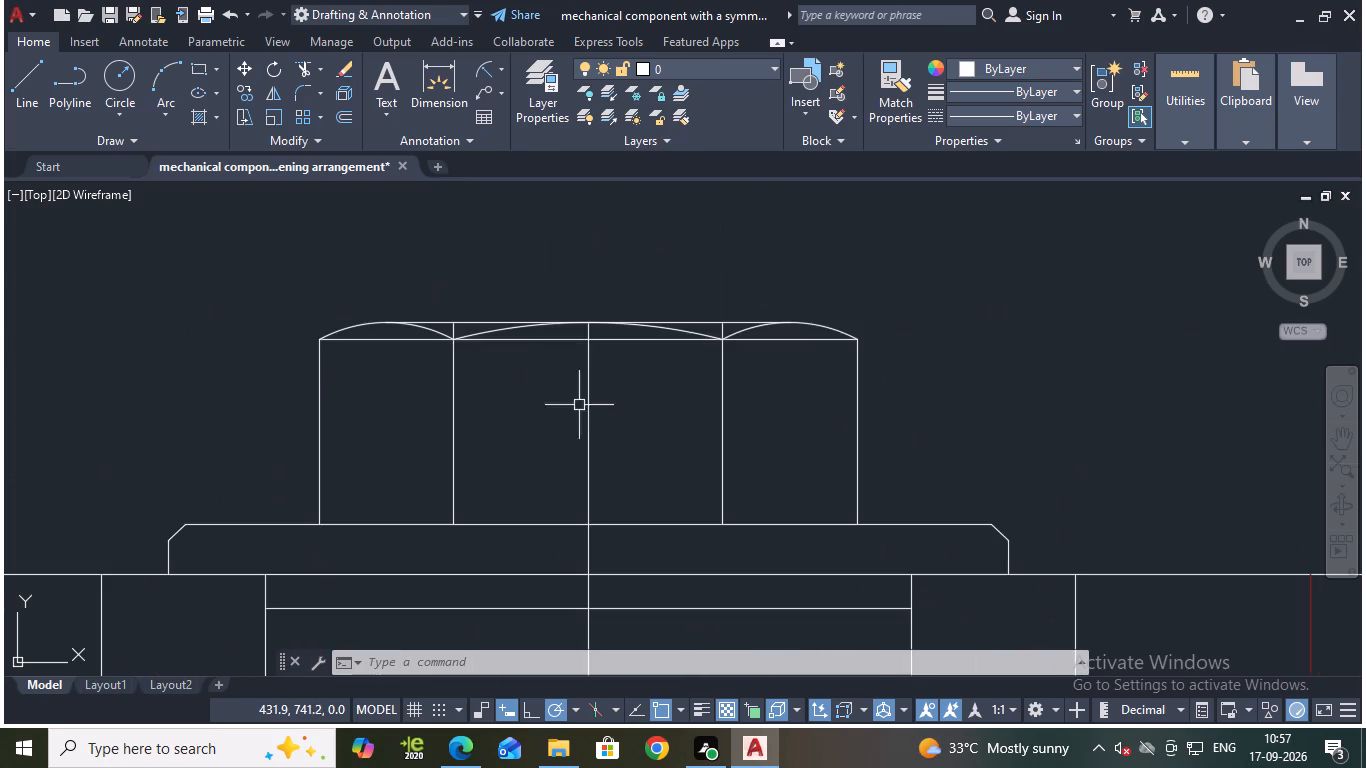
text(tr)
key(Return)
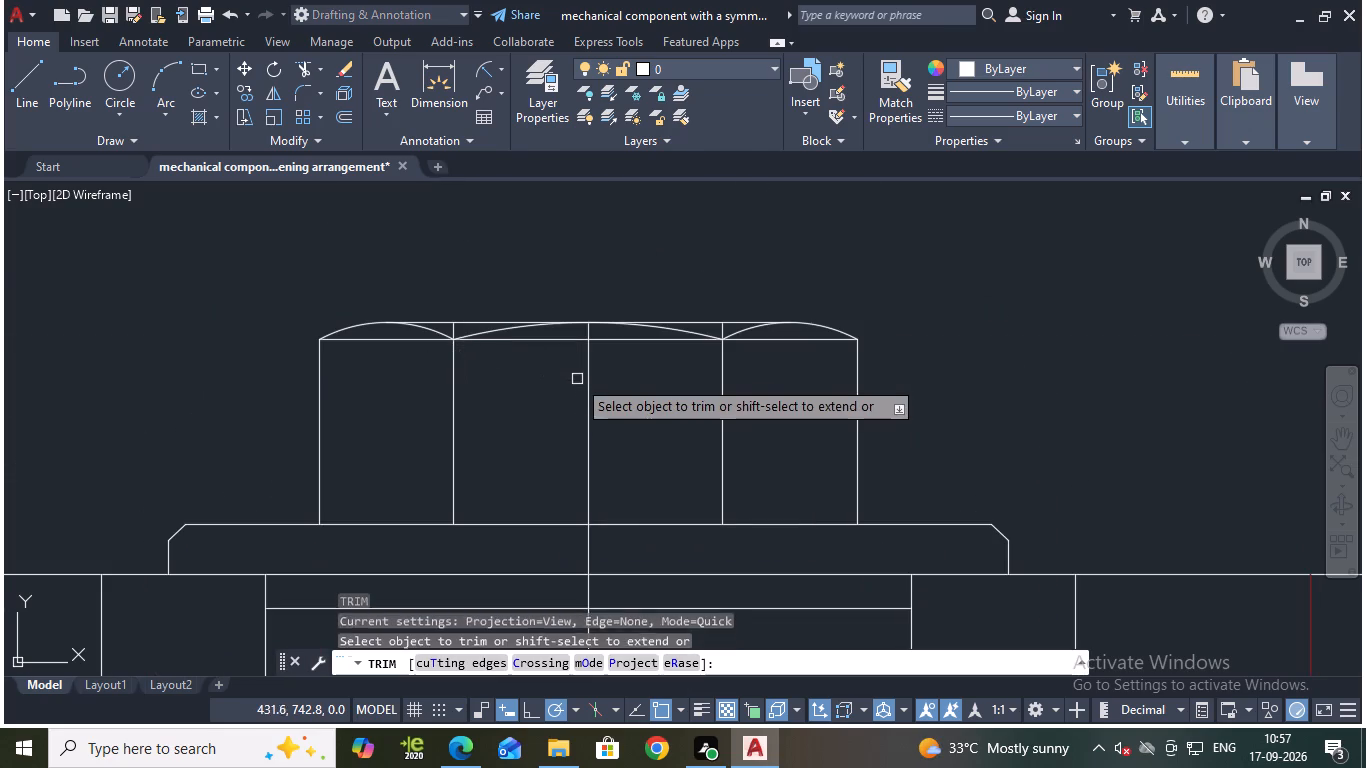
scroll(455, 347, up, 3)
click(440, 263)
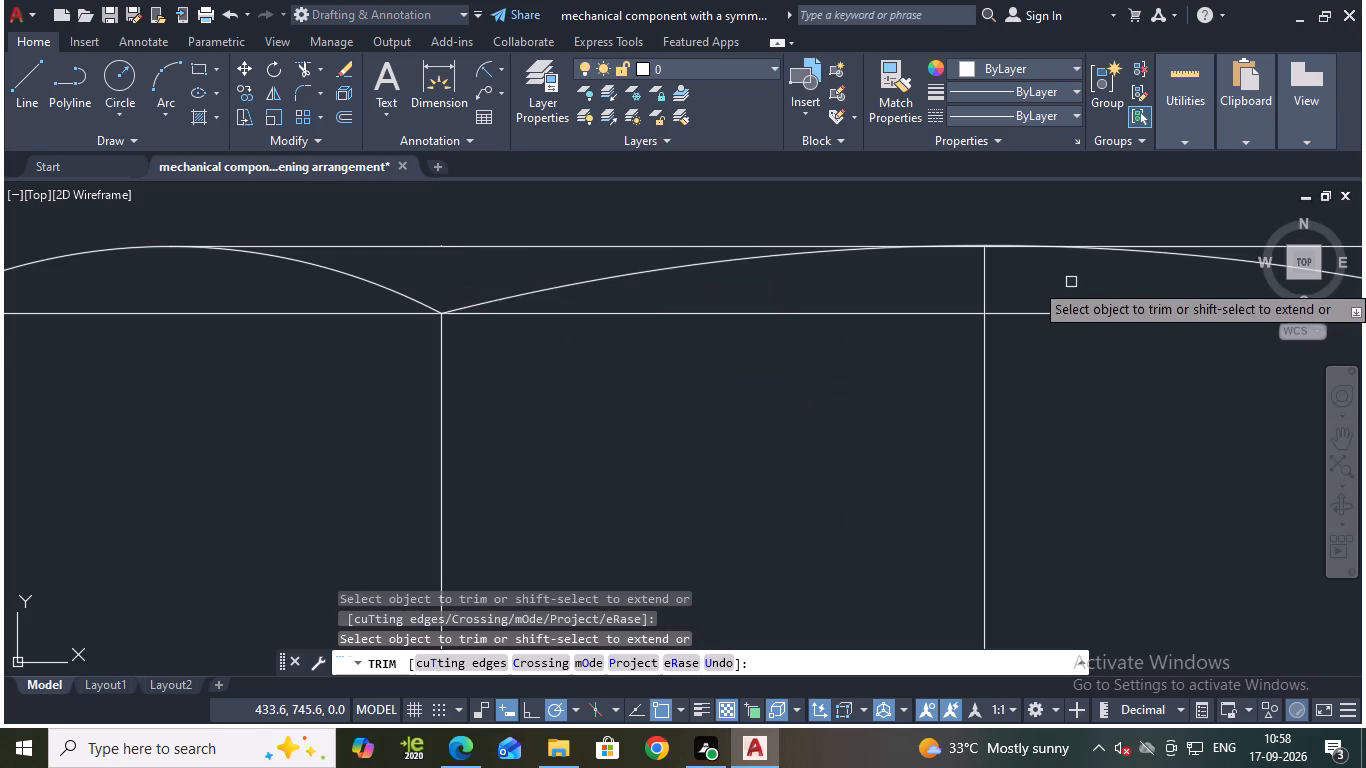
scroll(1072, 302, down, 1)
middle_drag(1104, 363, 802, 373)
click(1056, 301)
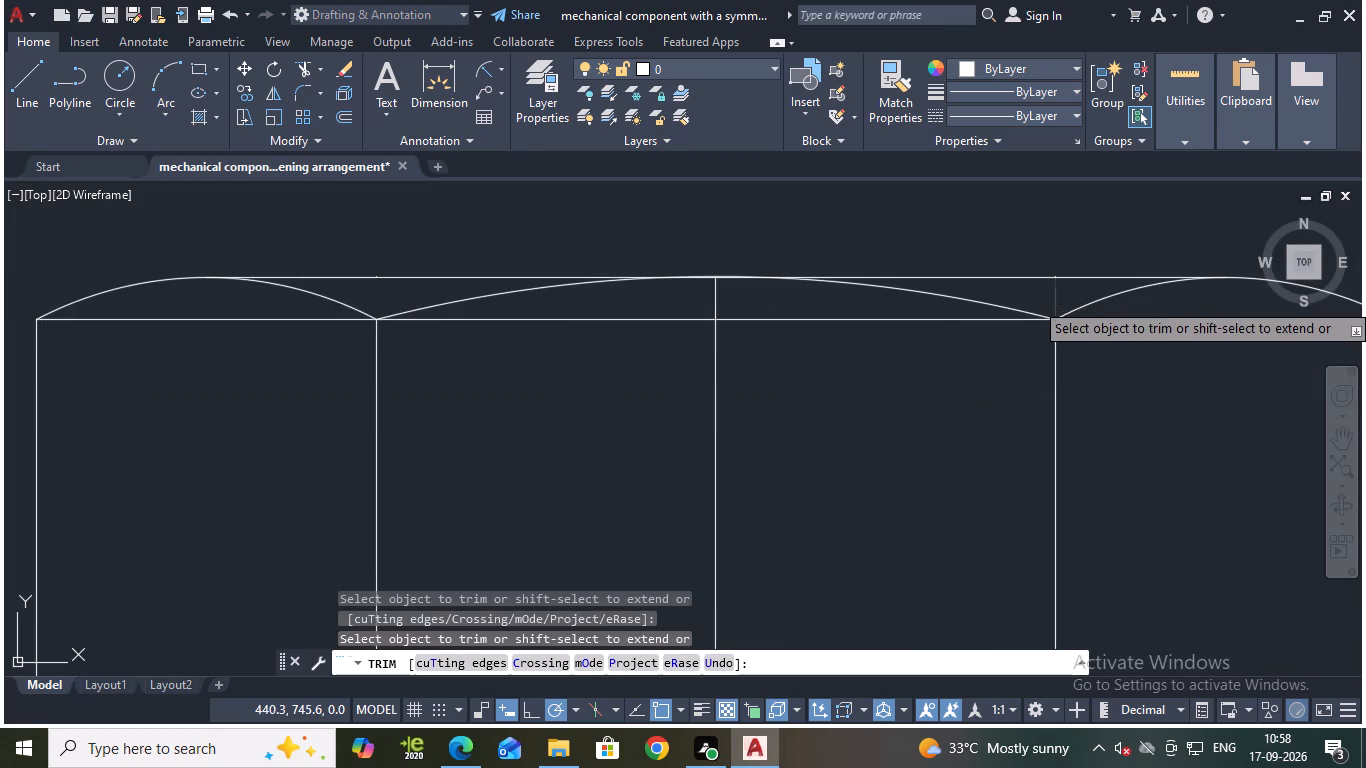
scroll(1073, 374, down, 3)
middle_drag(1030, 421, 912, 315)
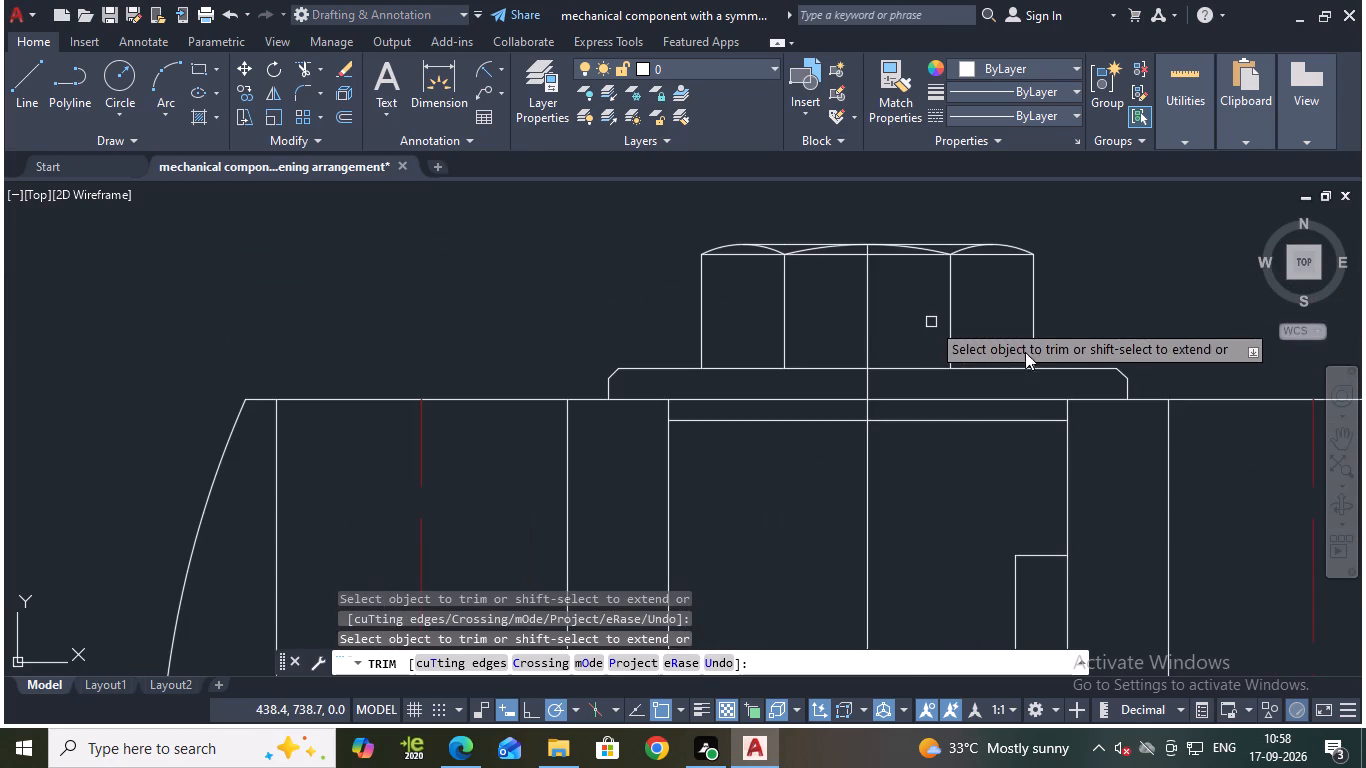
key(Escape)
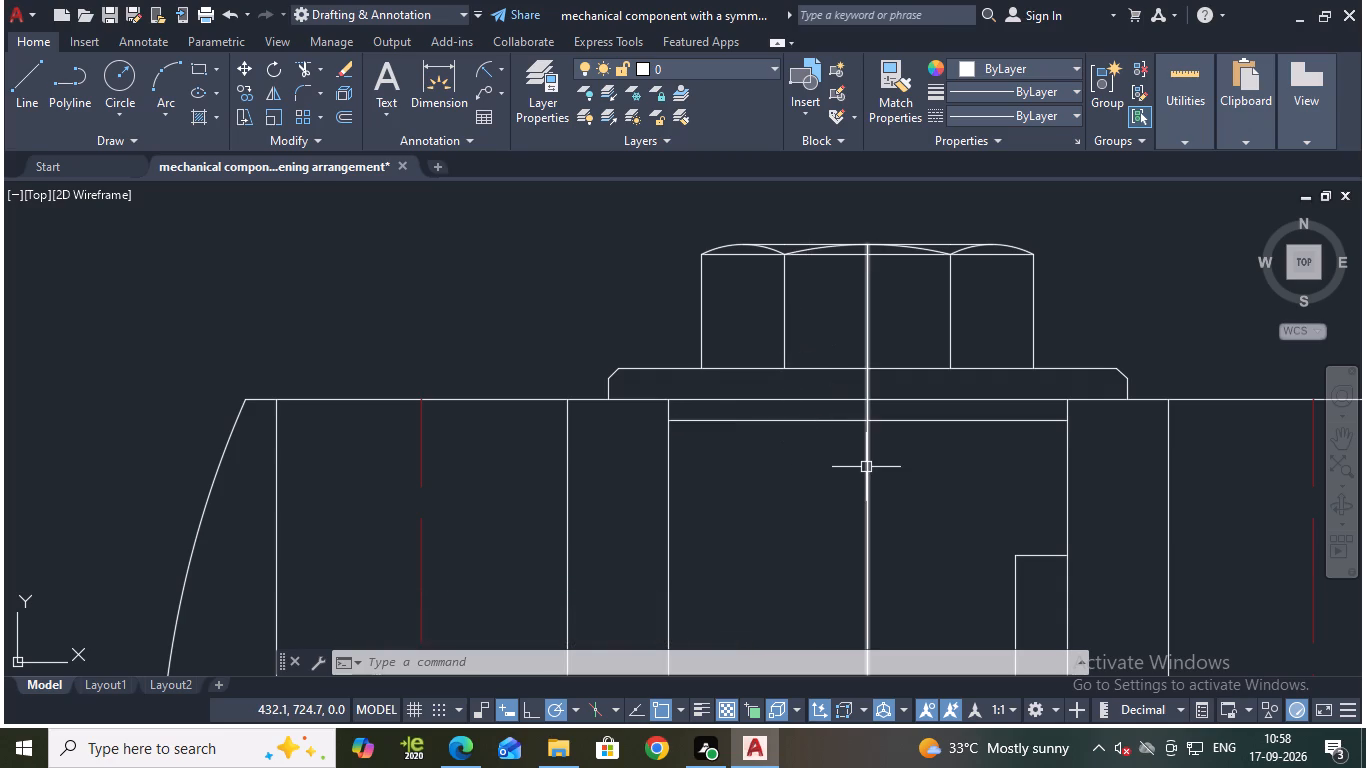
Offset the upper extension's top line 47 mm downward into the central opening.
key(o)
key(Return)
key(Return)
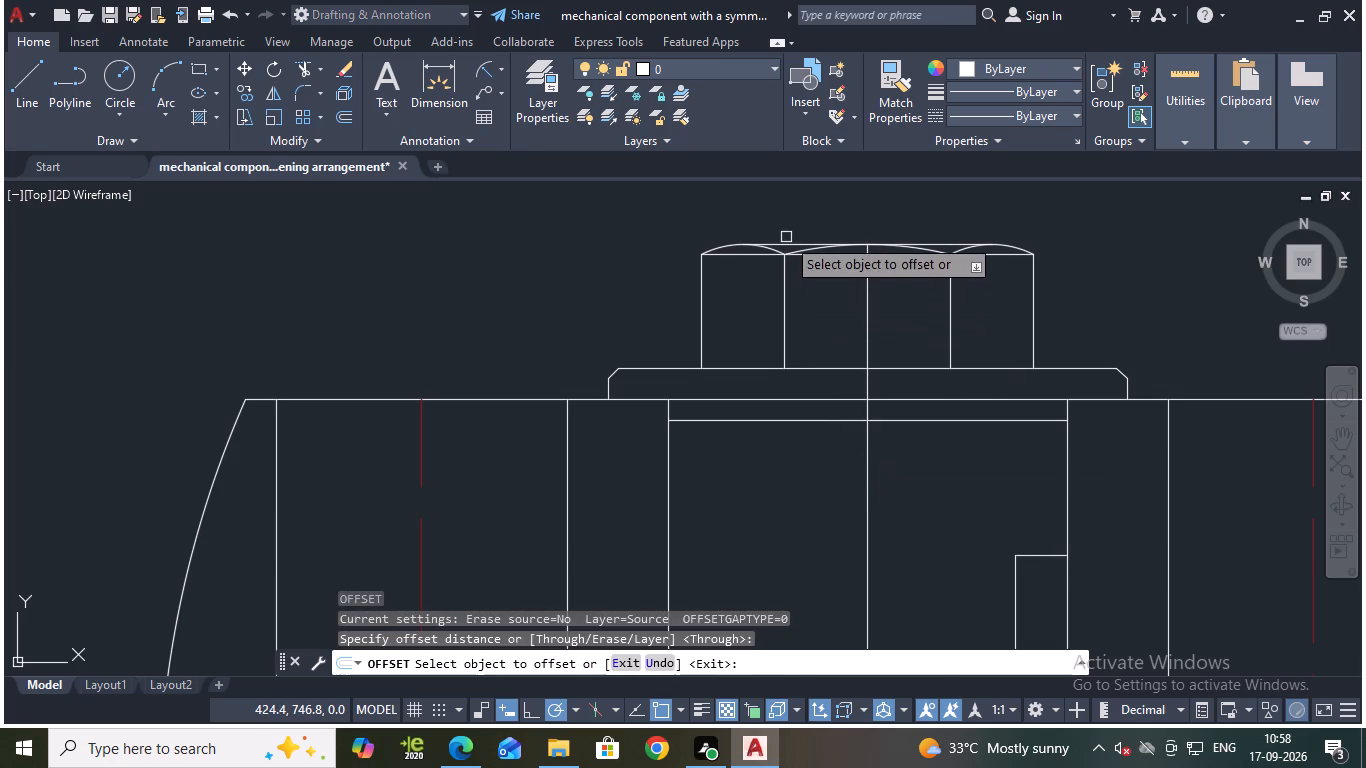
click(785, 242)
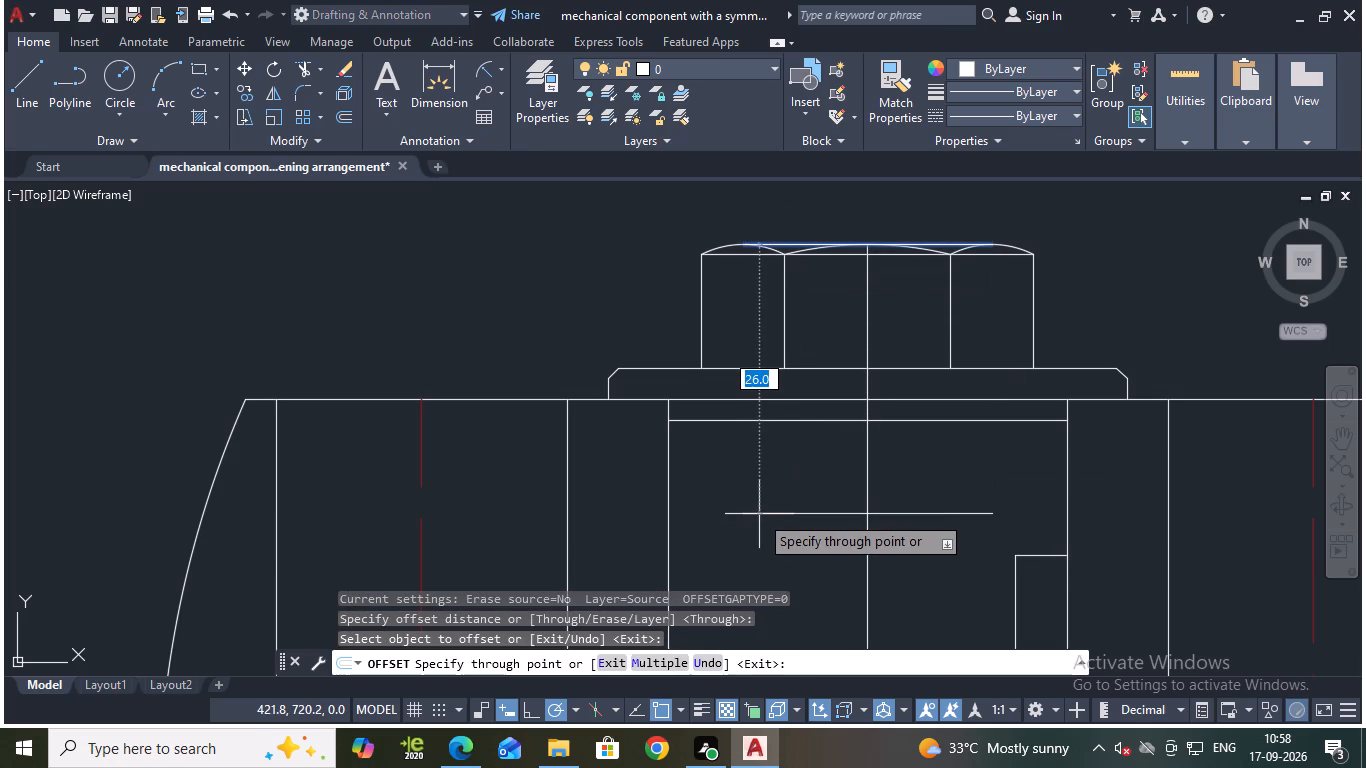
text(47)
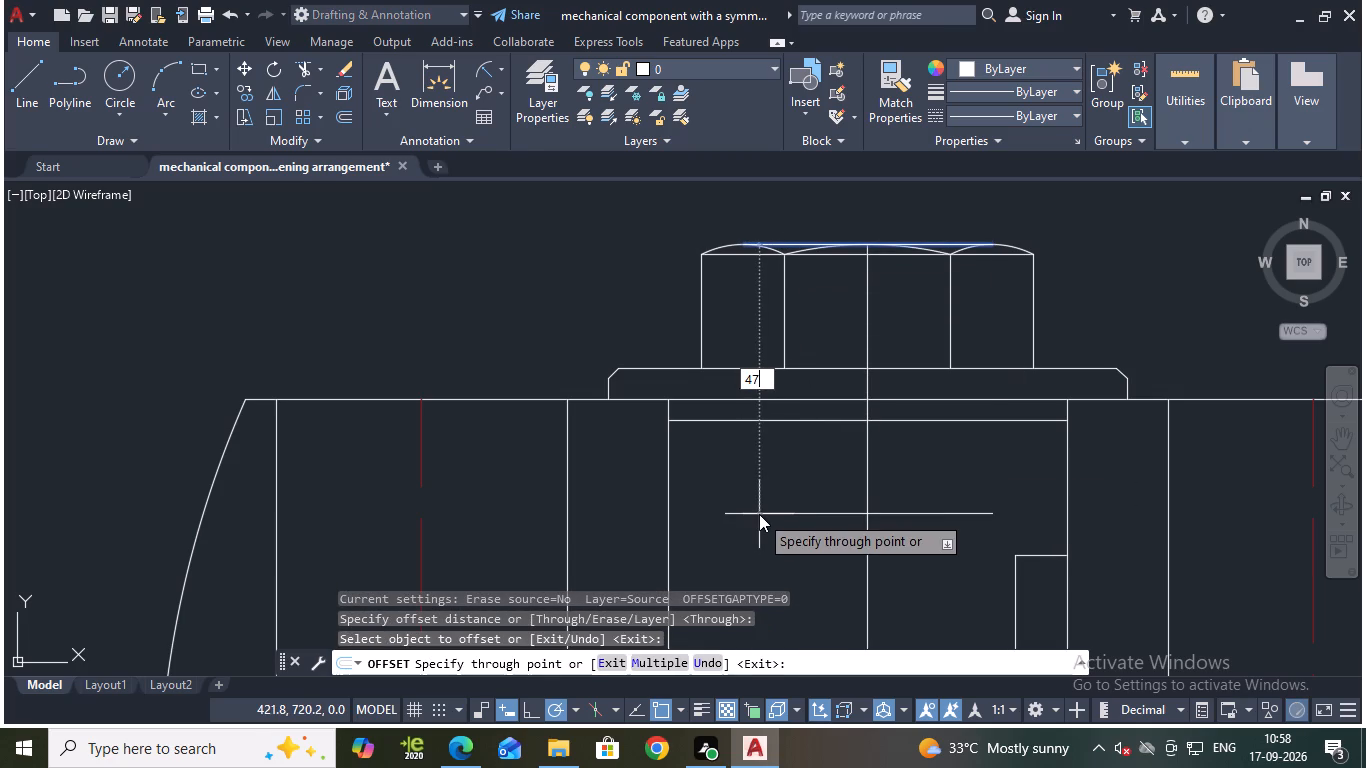
key(Return)
scroll(757, 515, down, 2)
middle_drag(755, 515, 711, 481)
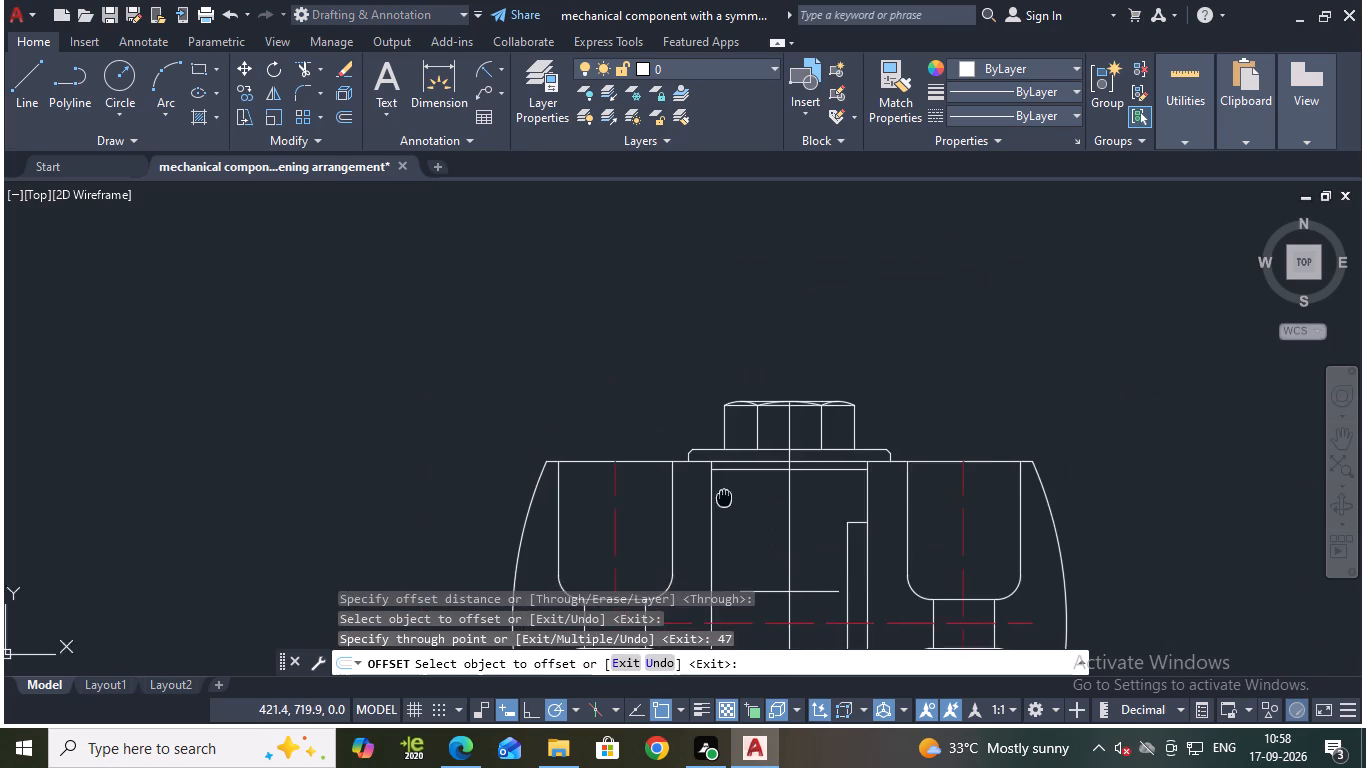
middle_drag(711, 481, 682, 383)
key(Escape)
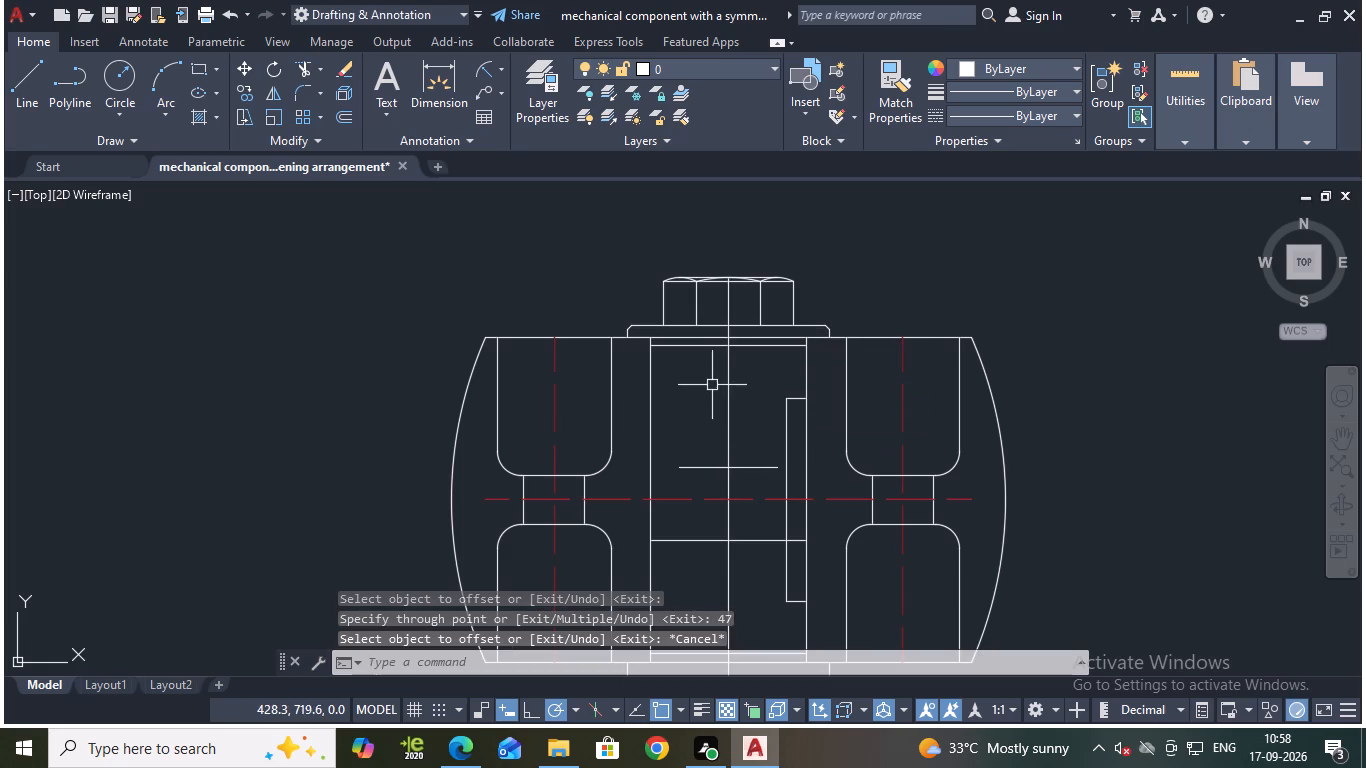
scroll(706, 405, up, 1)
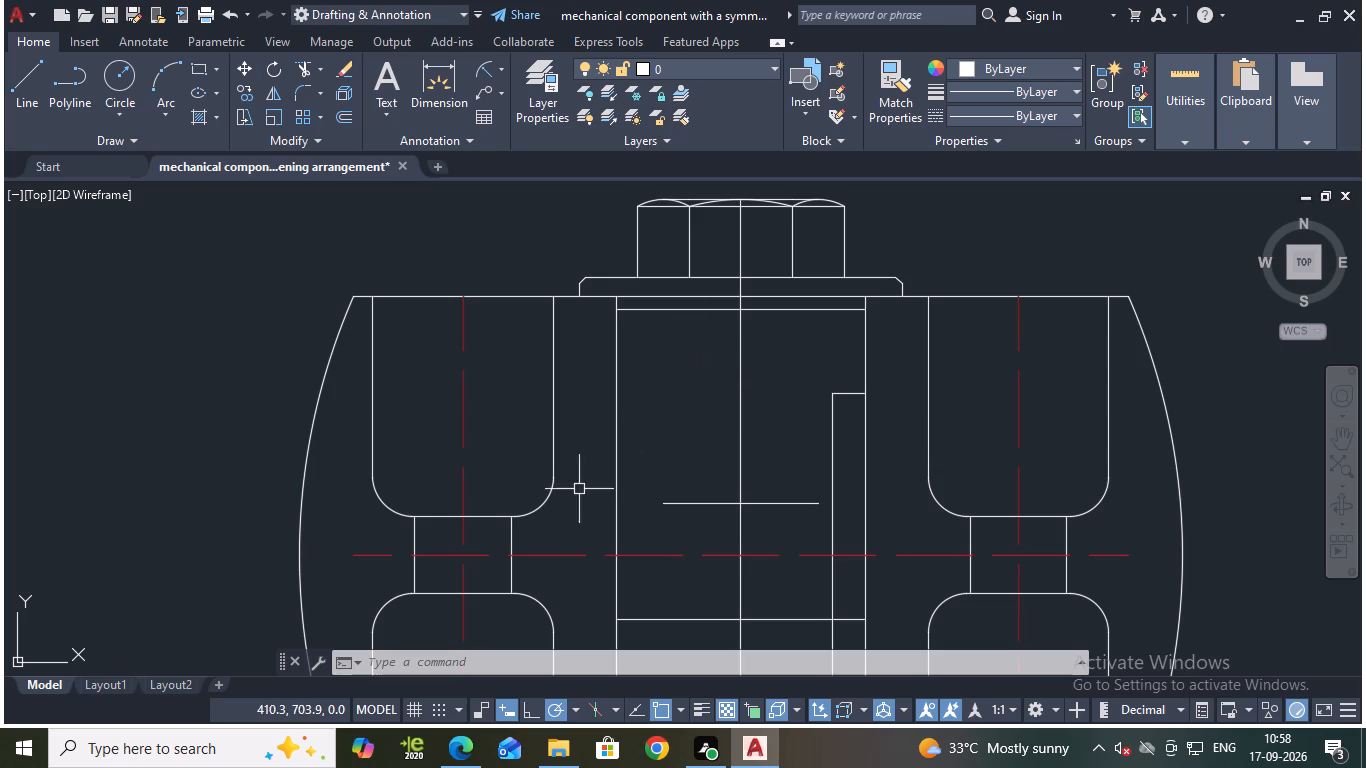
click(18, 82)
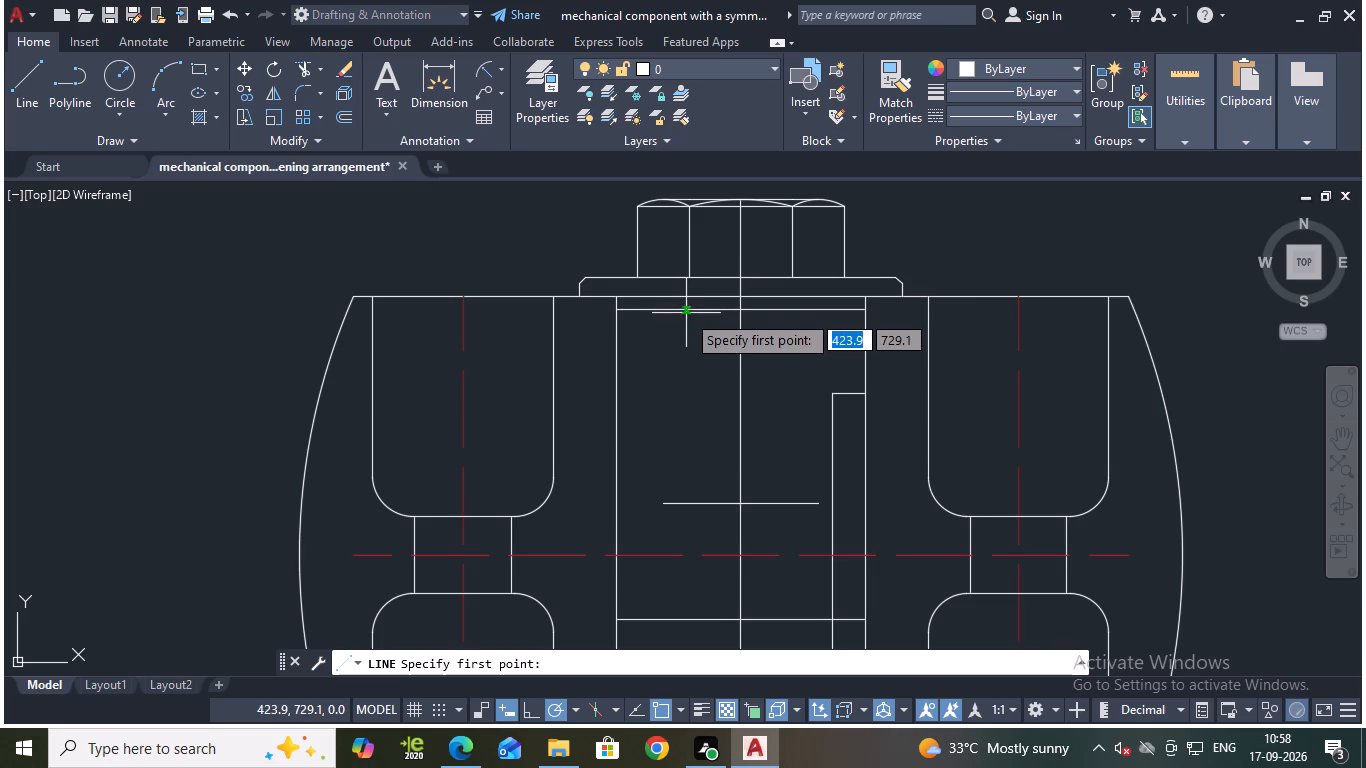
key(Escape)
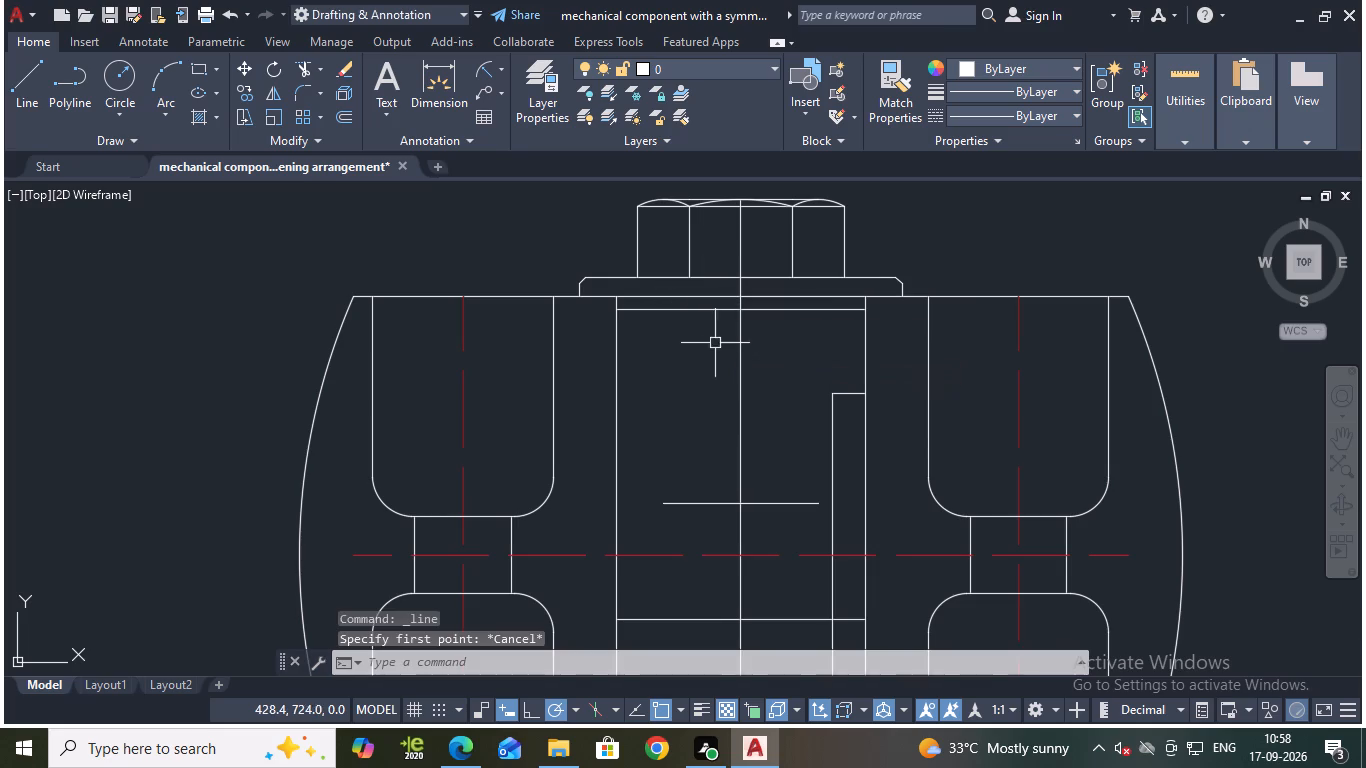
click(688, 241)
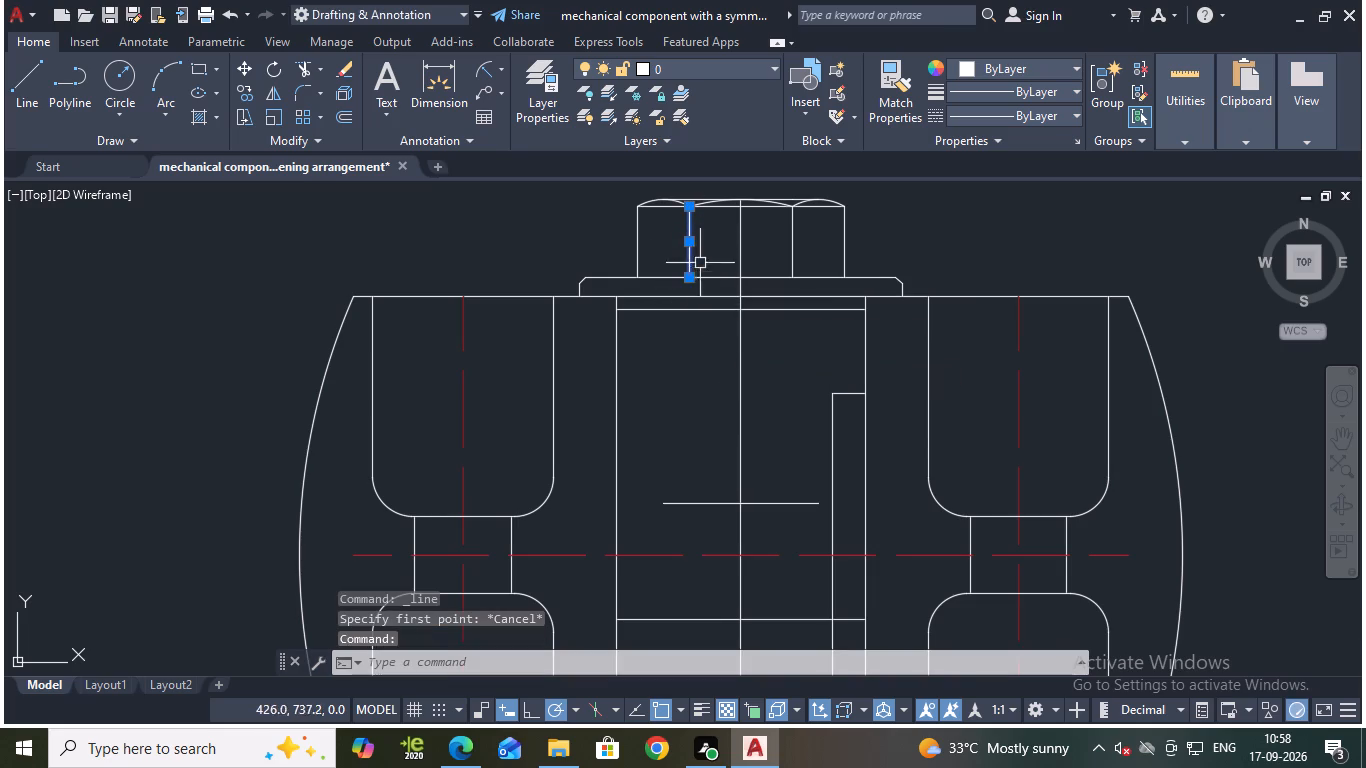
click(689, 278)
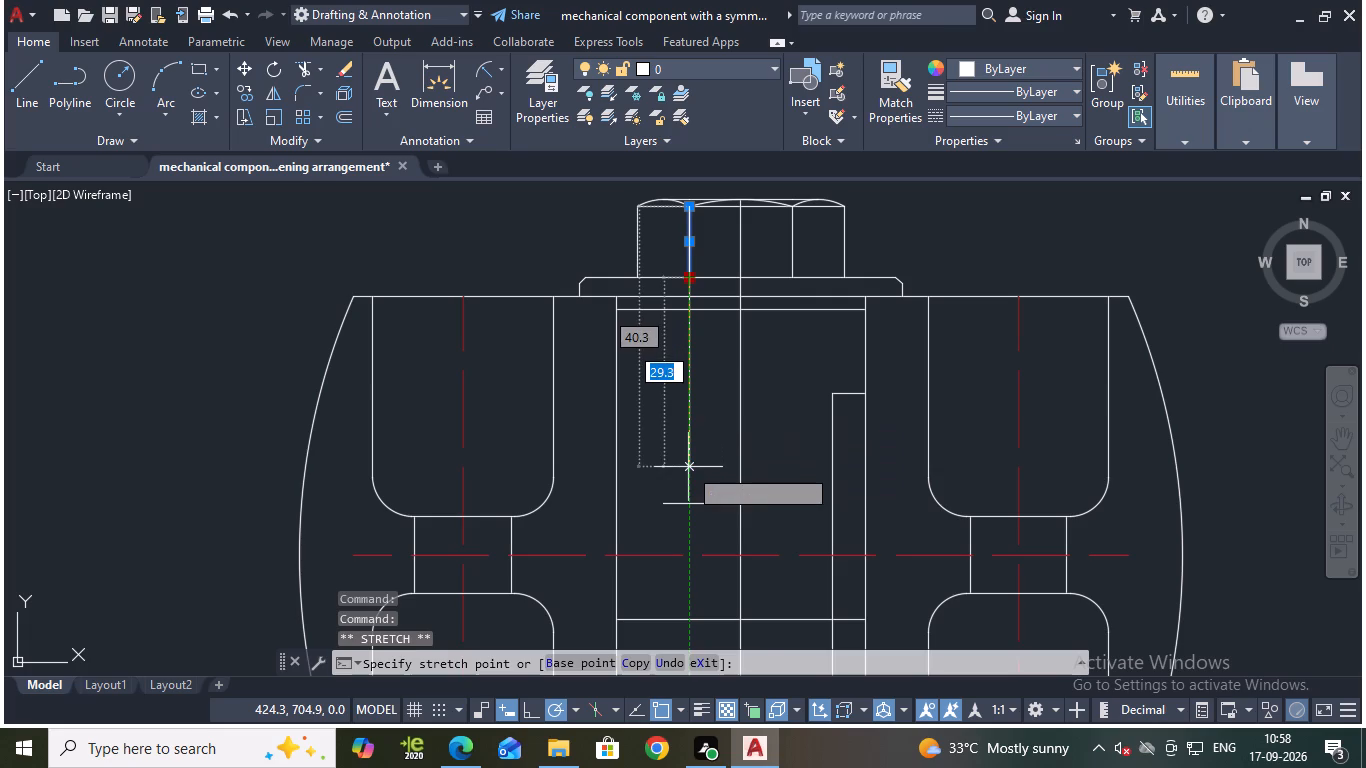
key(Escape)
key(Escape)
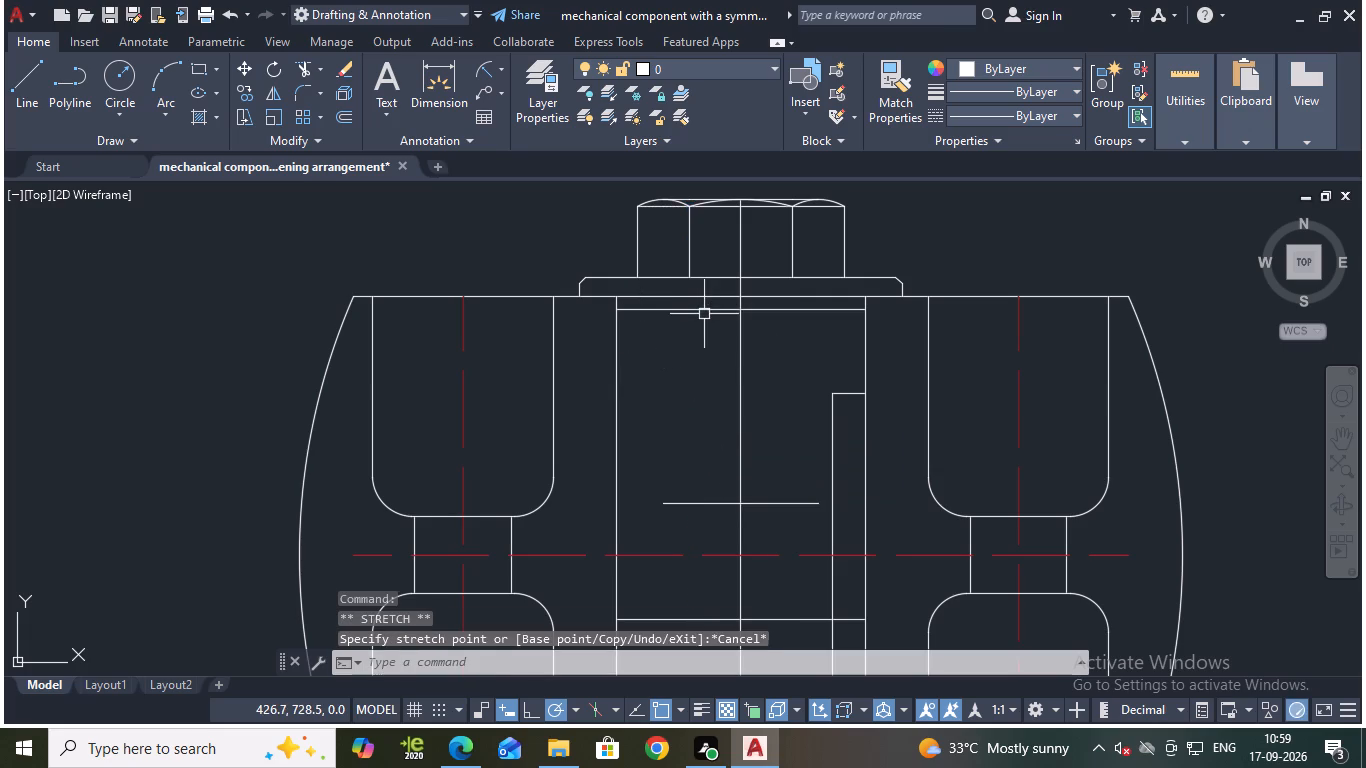
Offset the component's vertical centre line 8 mm to each side.
key(o)
key(Return)
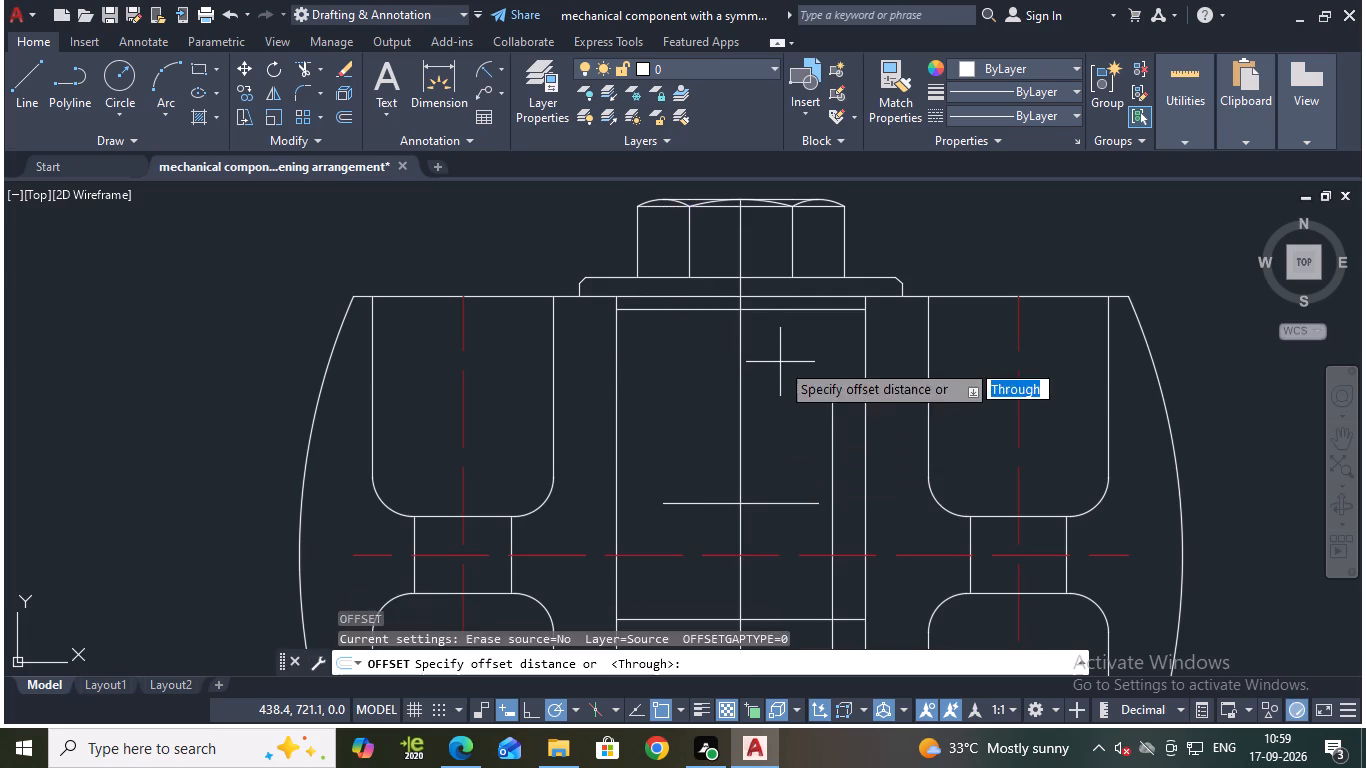
key(Return)
click(740, 422)
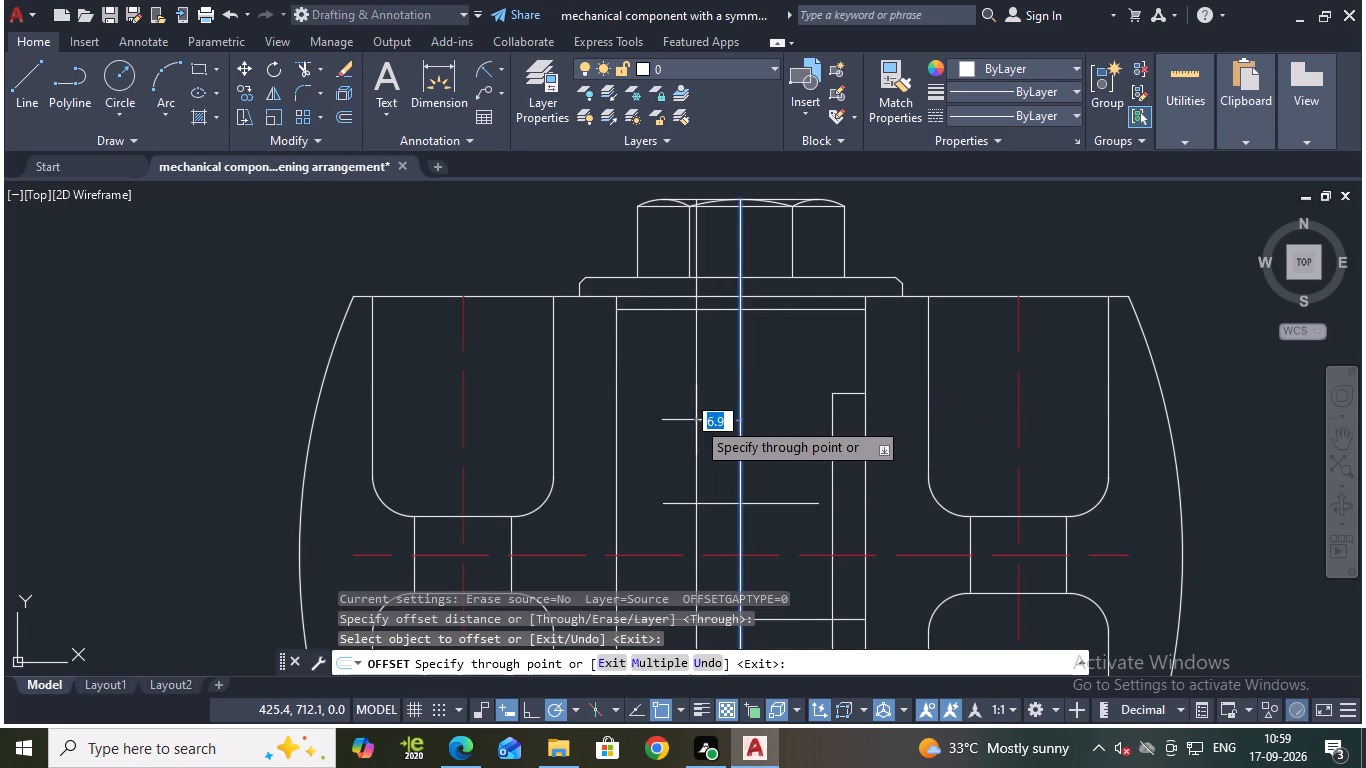
text(16)
key(Return)
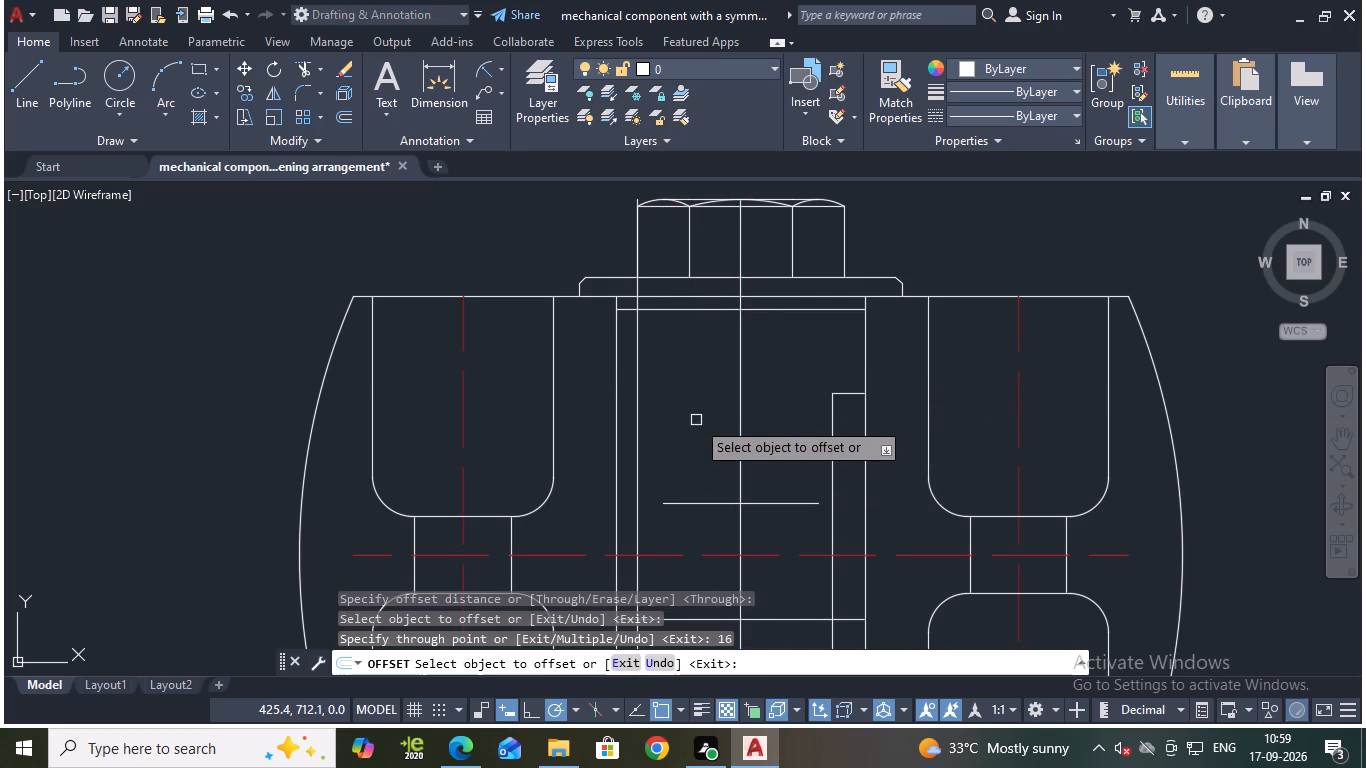
key(ctrl+z)
click(738, 409)
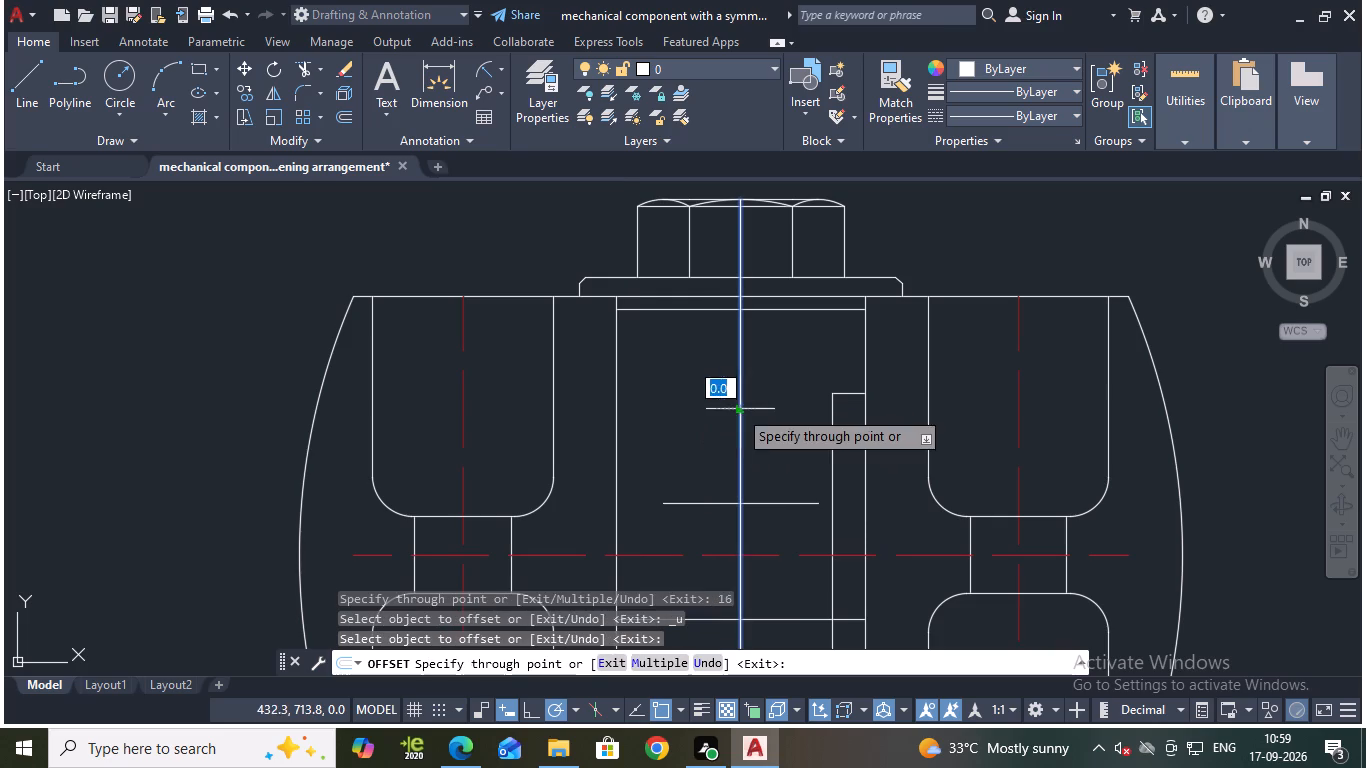
key(8)
key(Return)
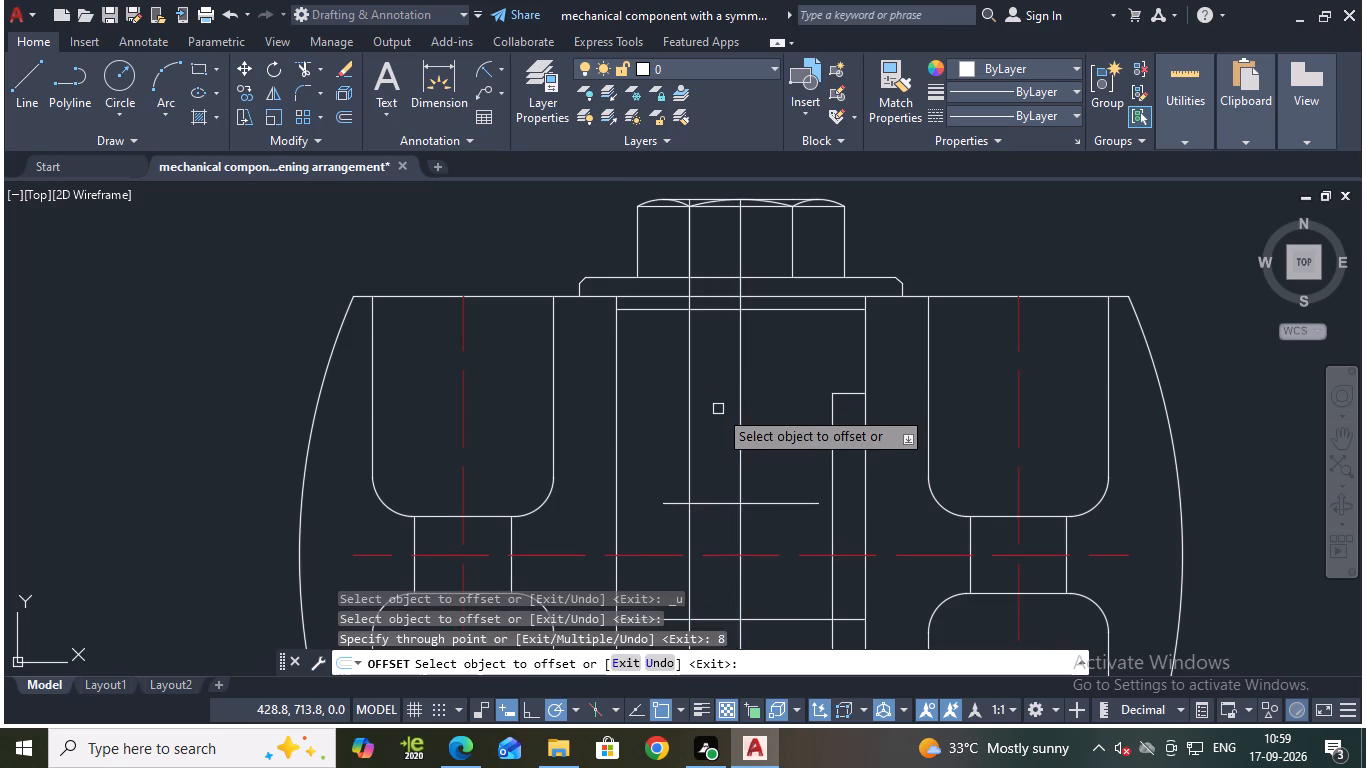
click(743, 423)
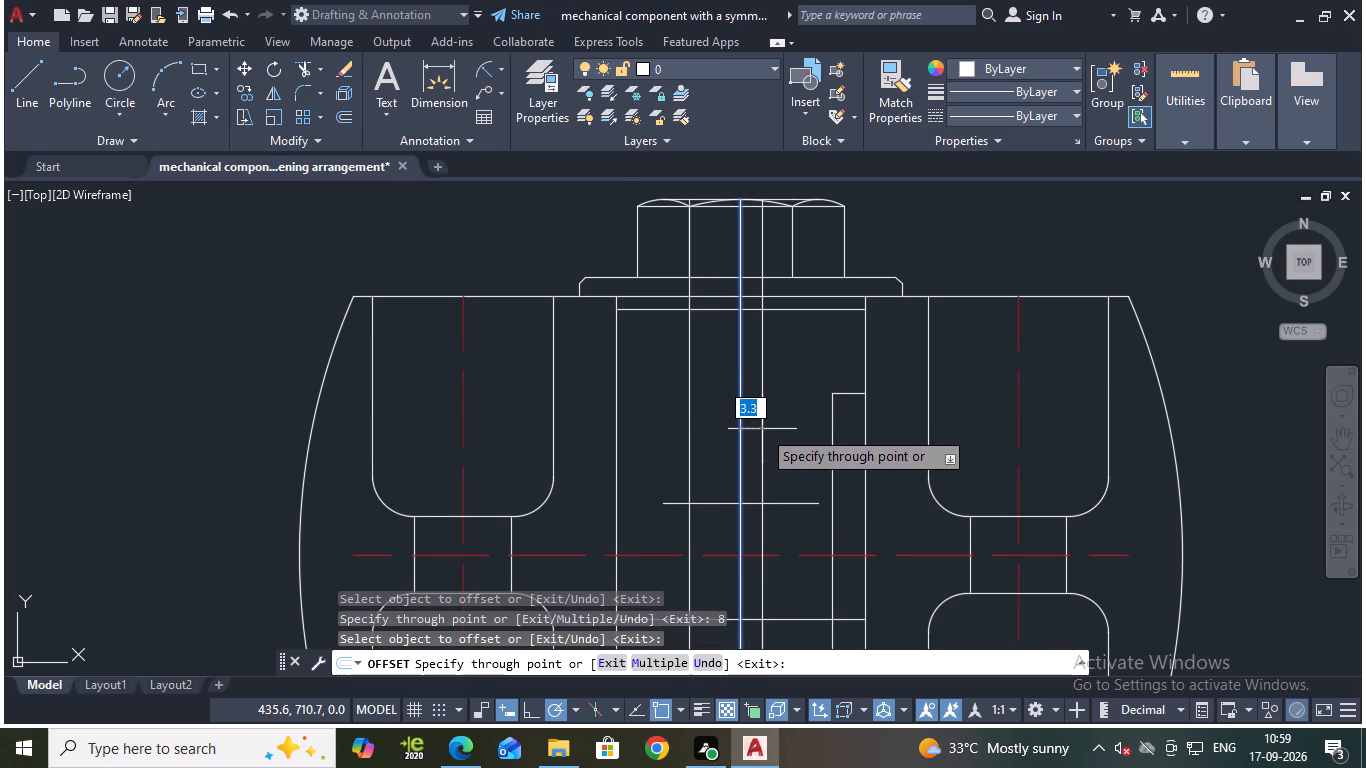
key(8)
key(Return)
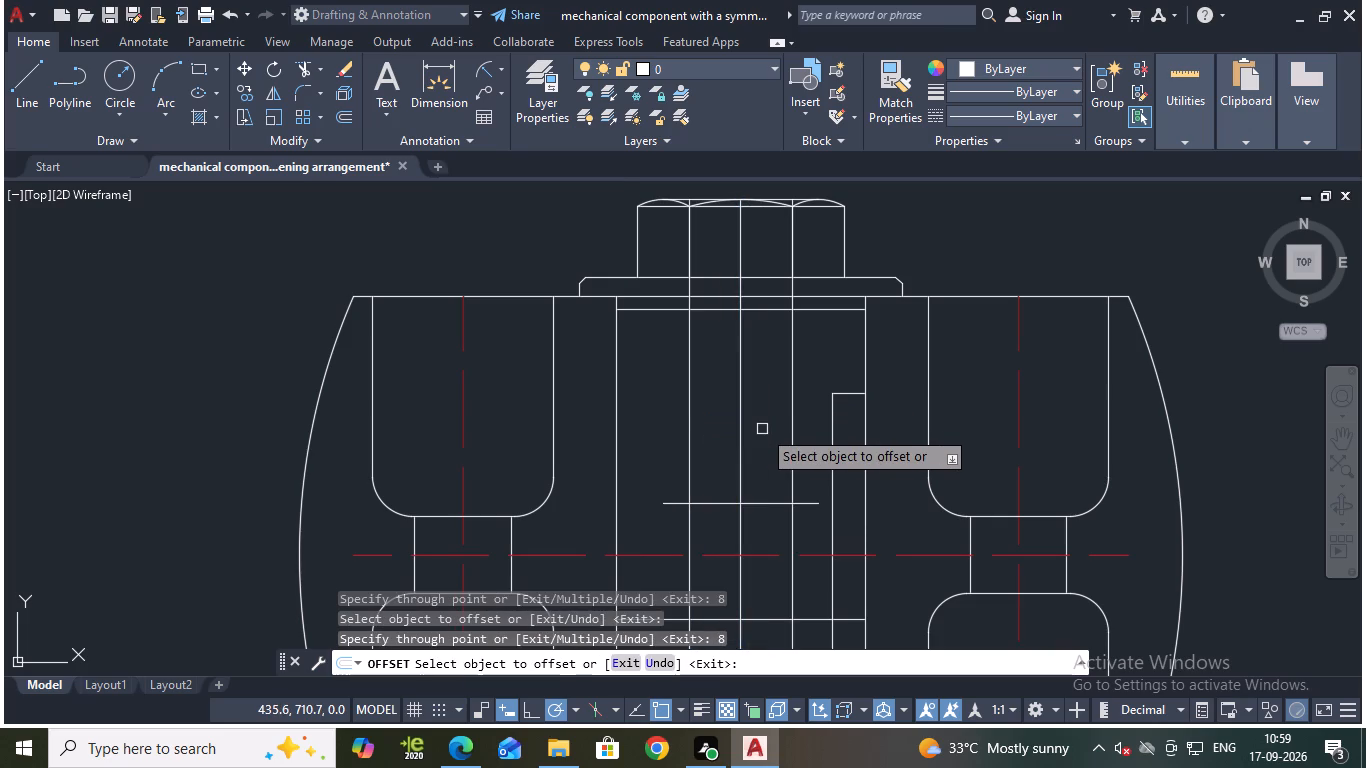
key(Escape)
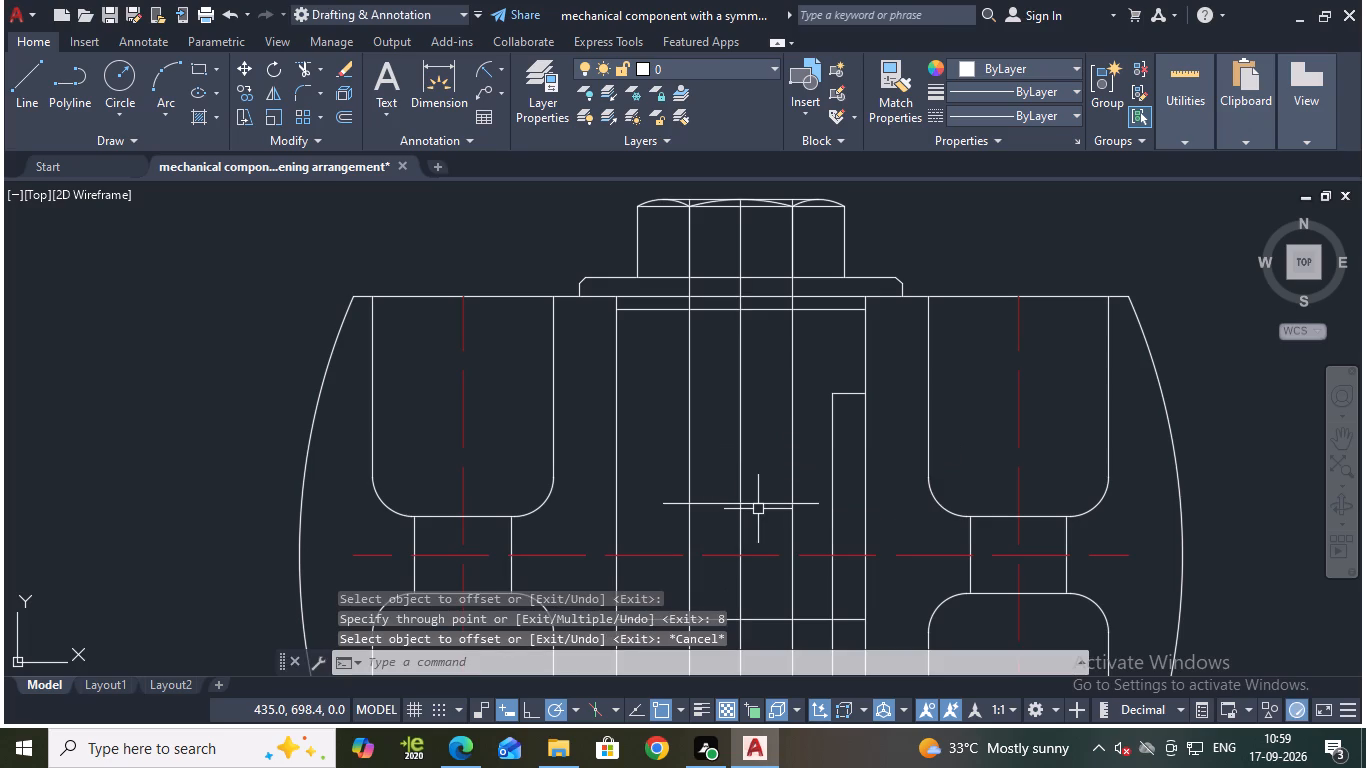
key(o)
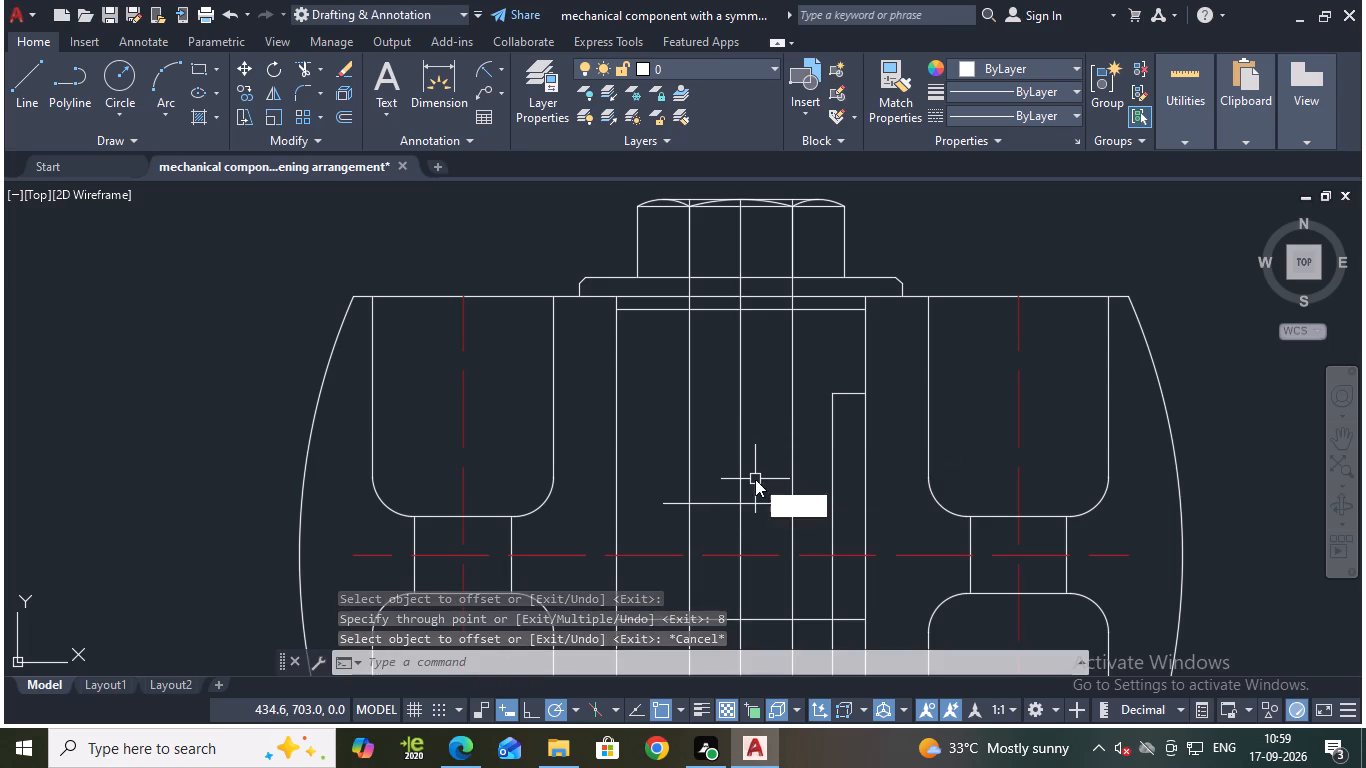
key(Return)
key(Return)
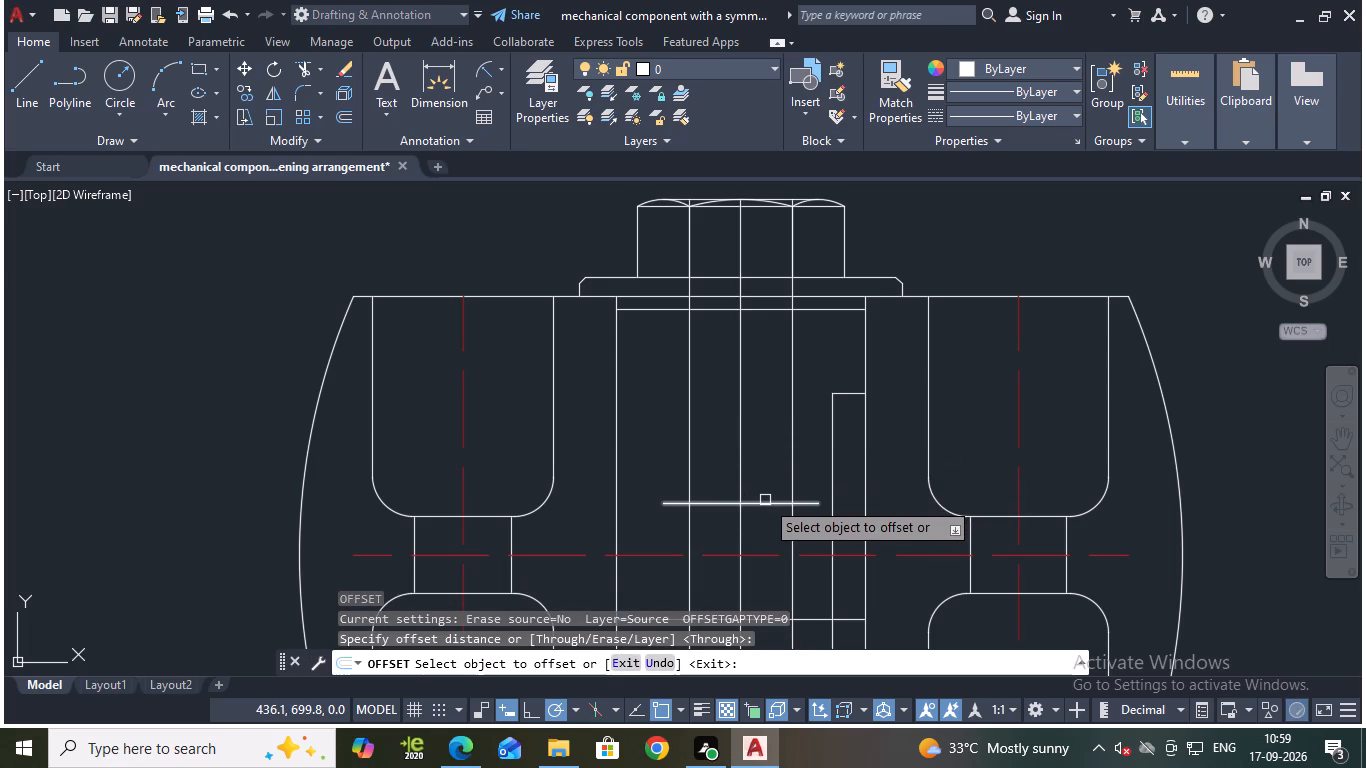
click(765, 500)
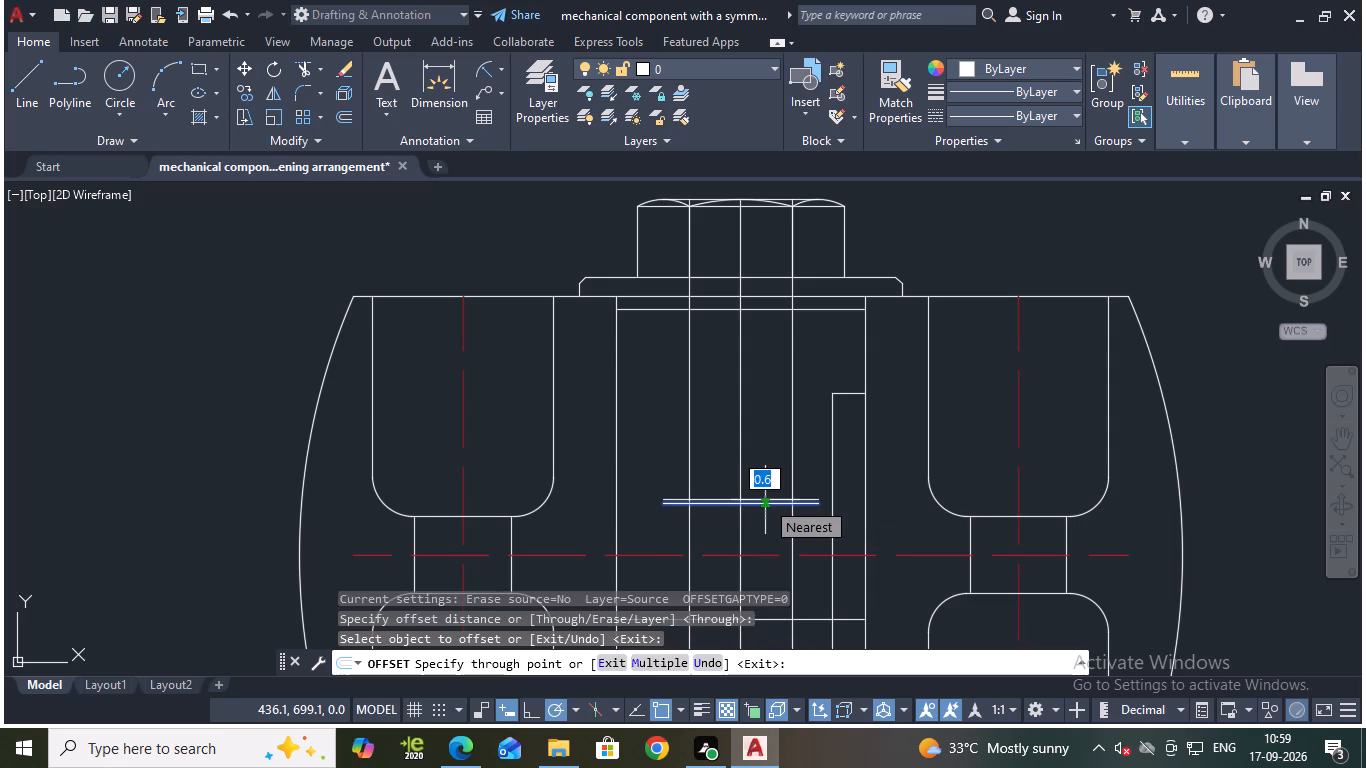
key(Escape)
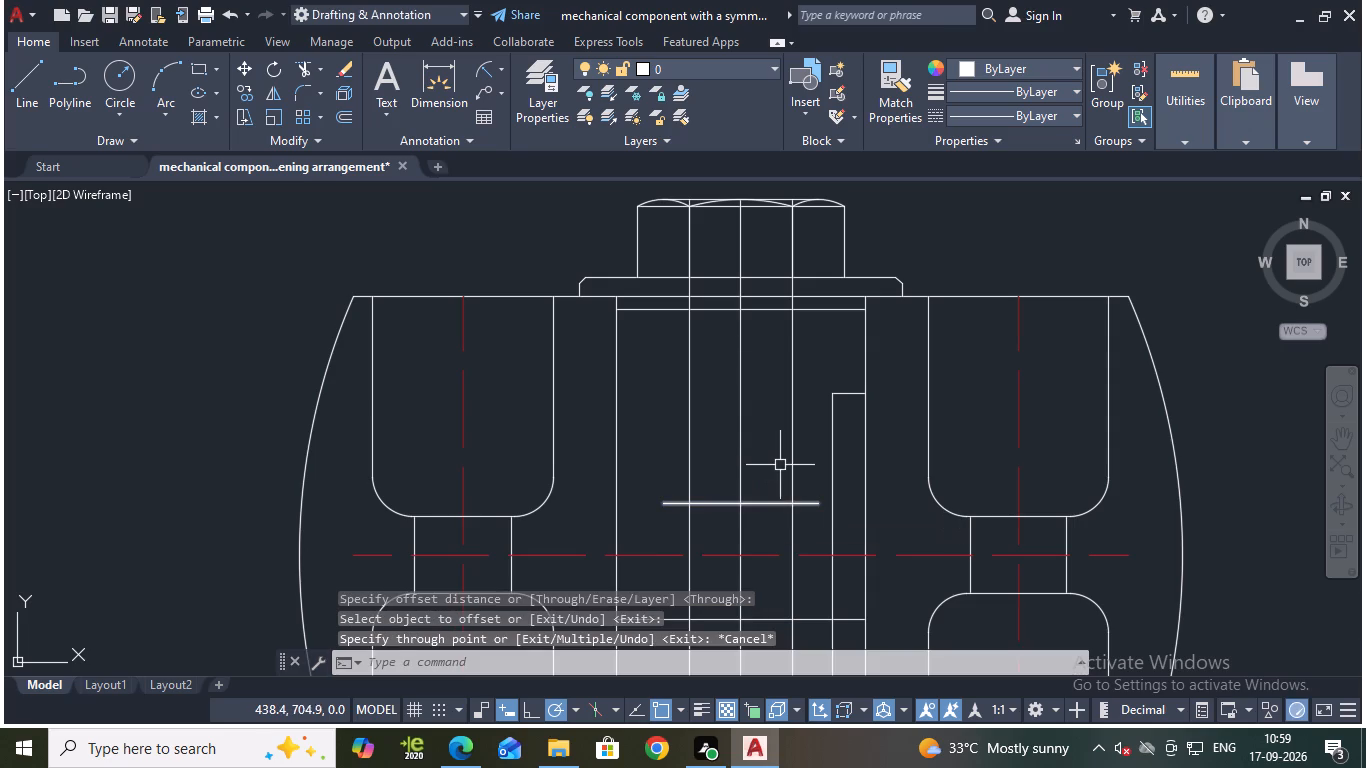
Trim both offset lines just below the short horizontal line and between the opening's inner top line and the upper extension's base.
text(tr)
key(Return)
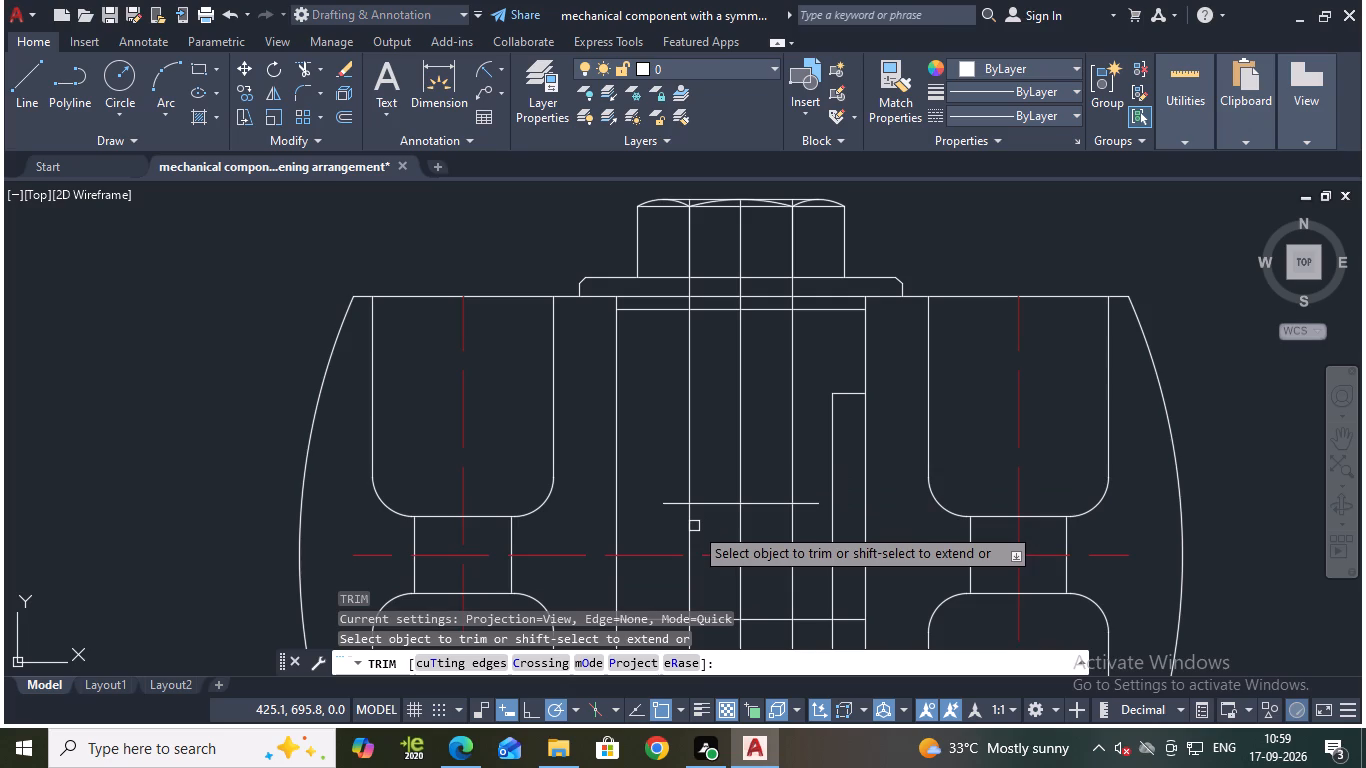
click(691, 526)
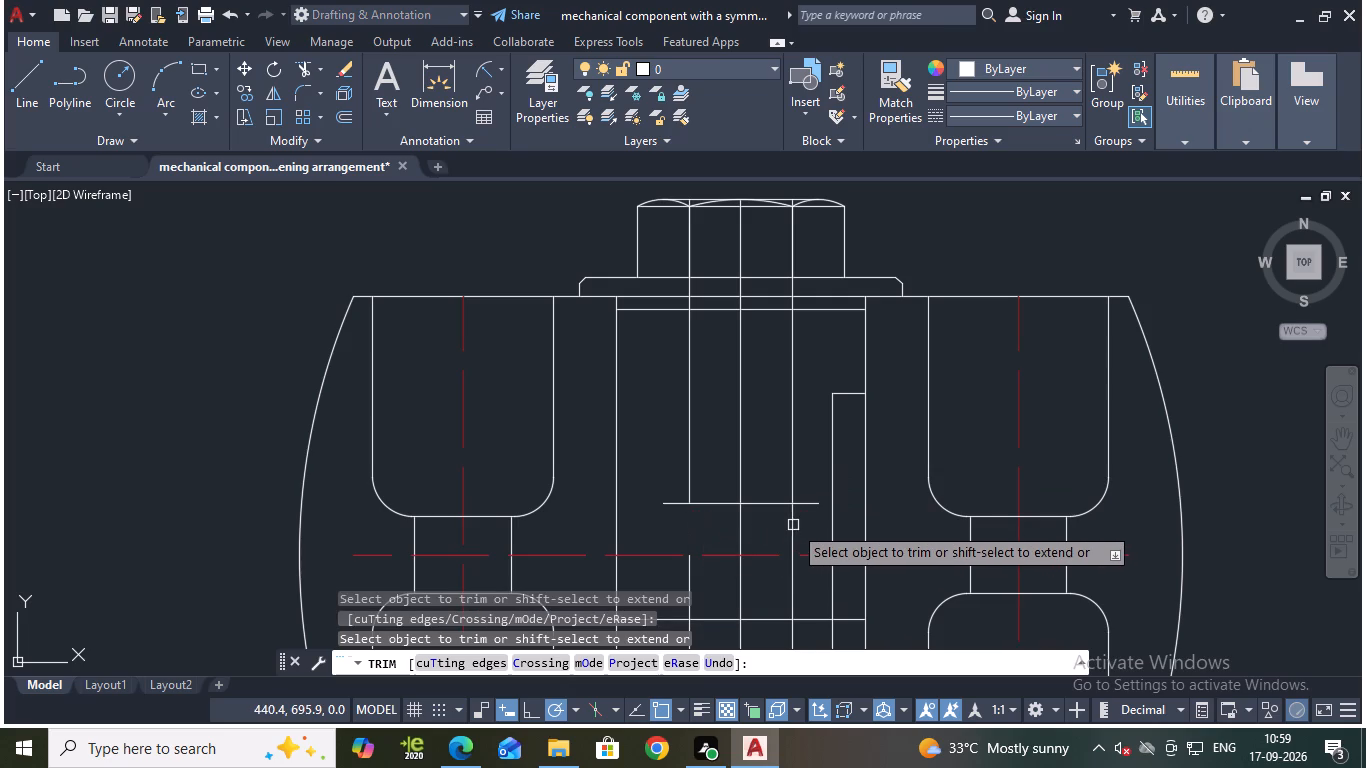
click(793, 525)
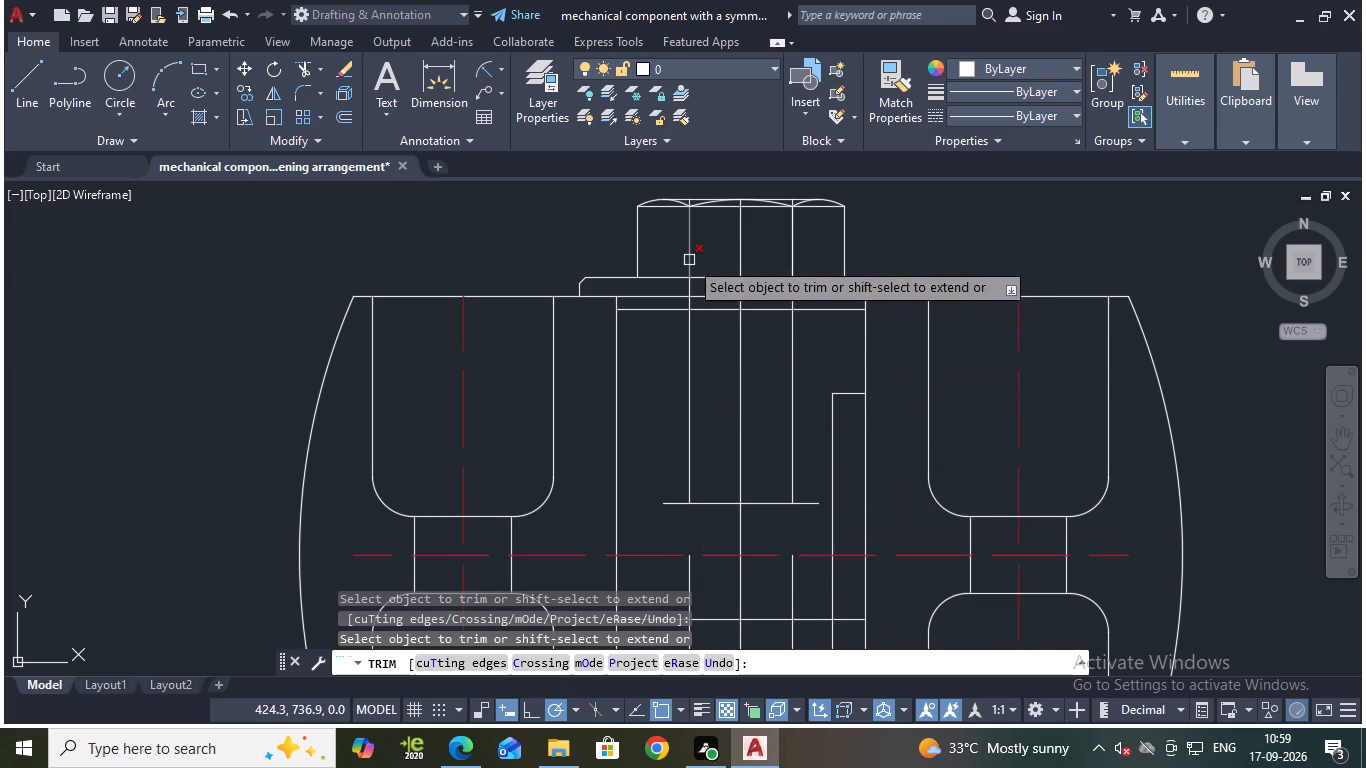
scroll(693, 308, up, 2)
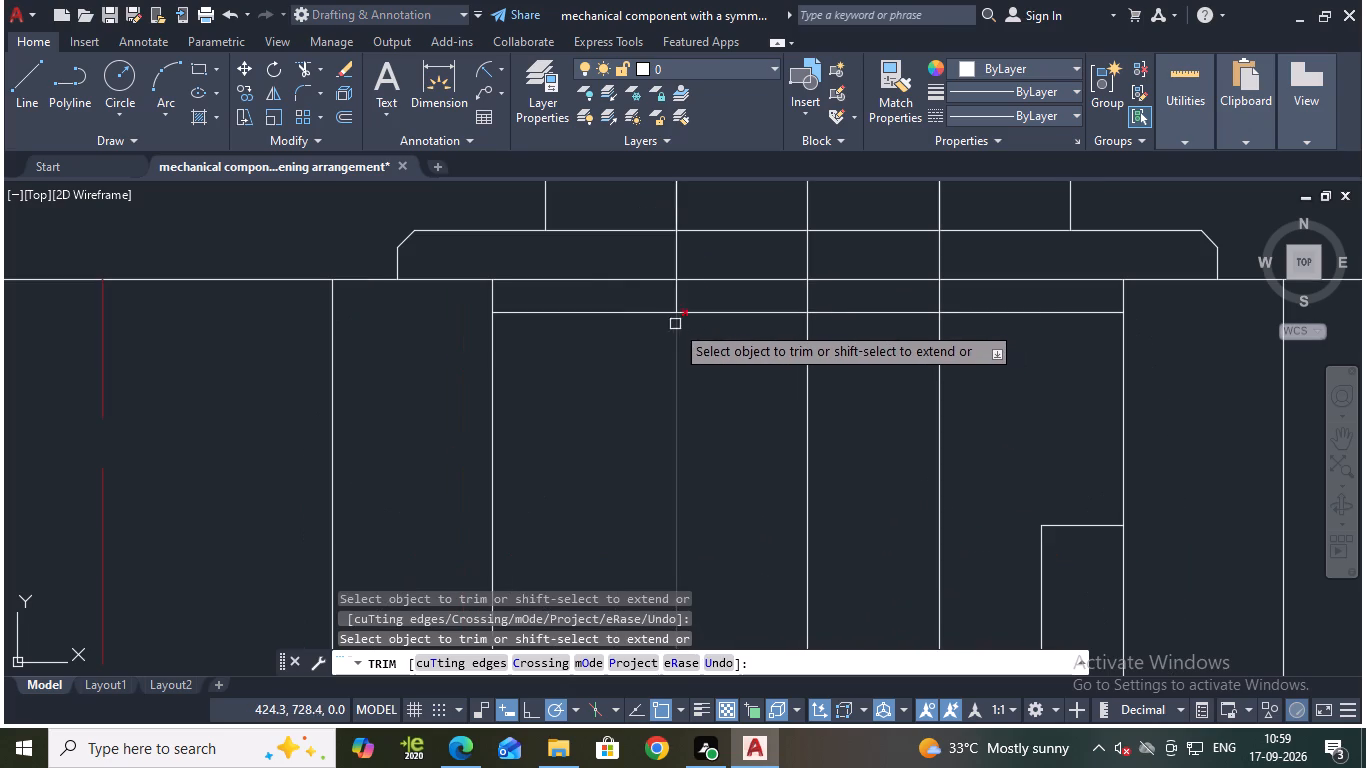
click(673, 293)
click(673, 270)
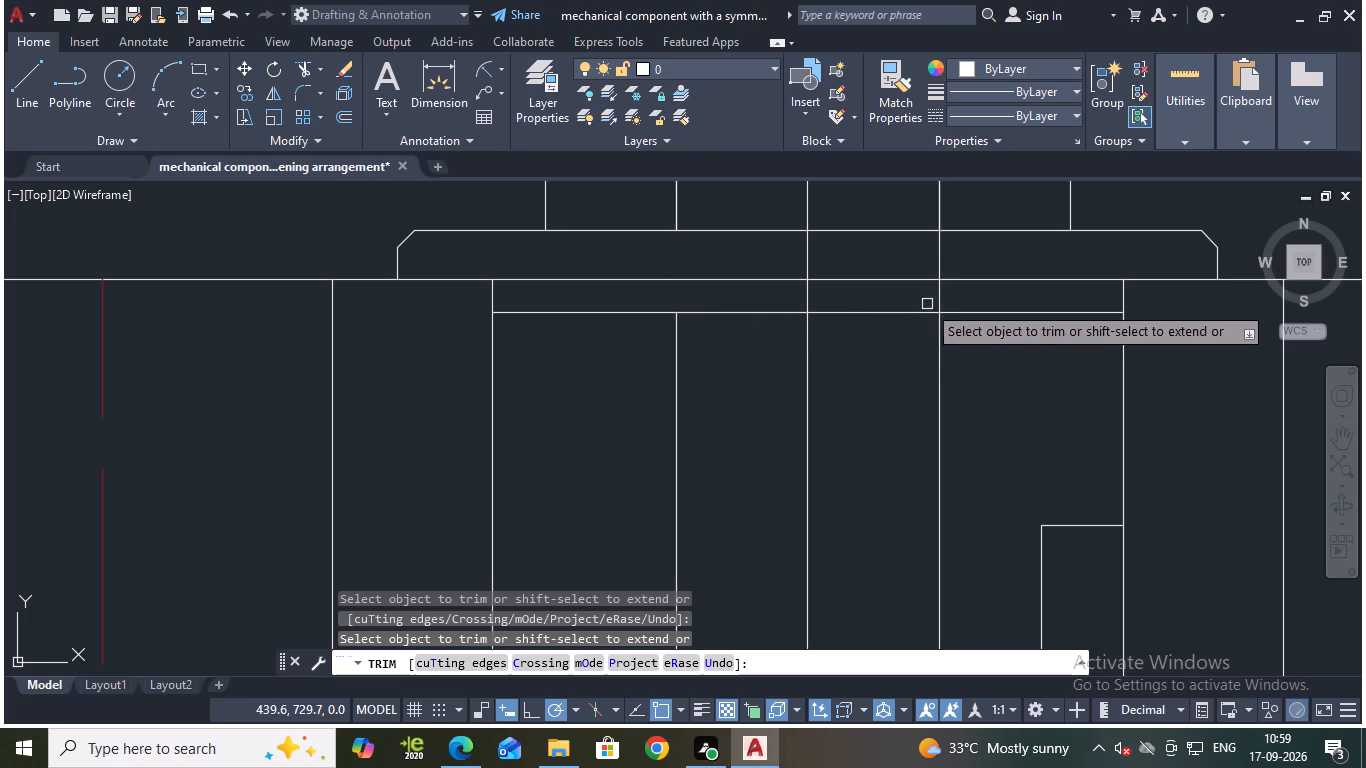
click(935, 299)
click(941, 263)
scroll(992, 373, down, 1)
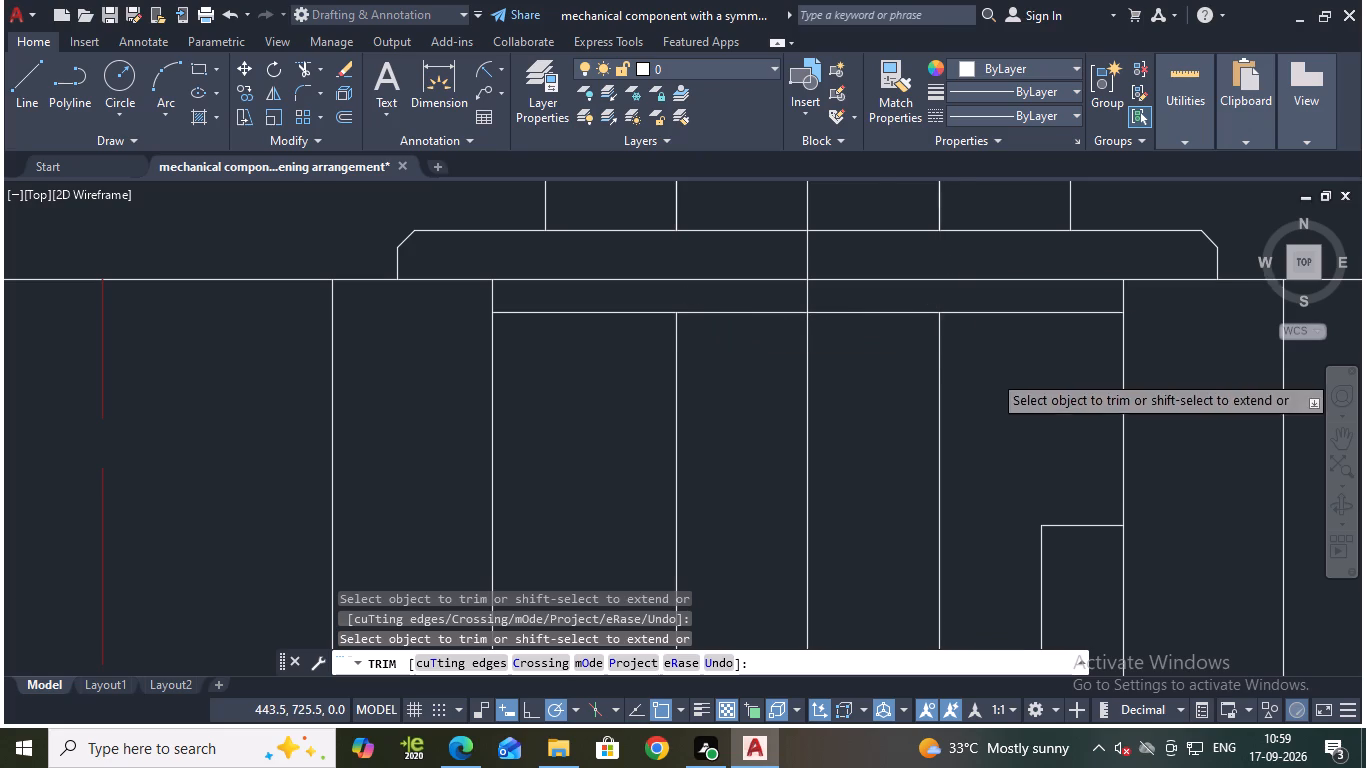
middle_drag(992, 373, 925, 521)
key(Escape)
Erase the two original inner division lines in the upper extension that overlap the offset lines.
click(724, 369)
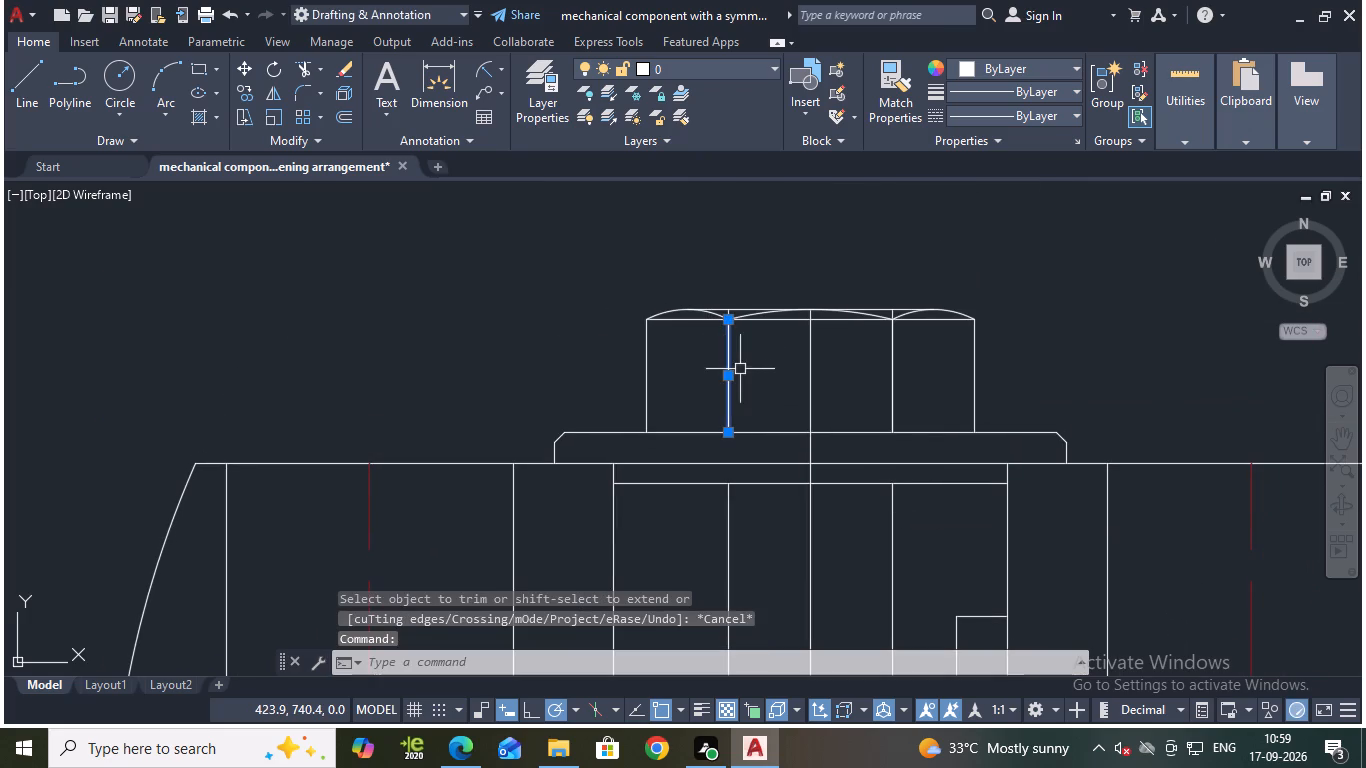
click(890, 387)
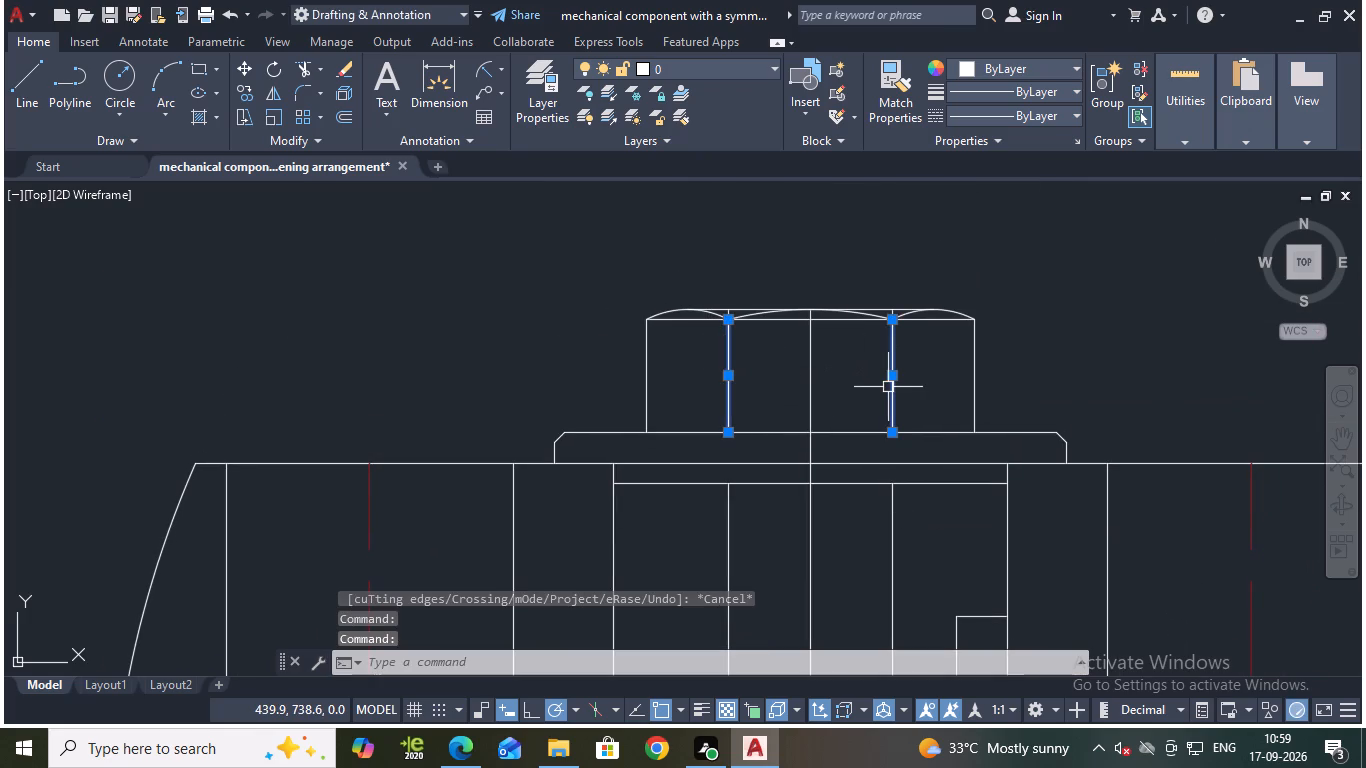
key(e)
key(Return)
Save the drawing.
scroll(888, 387, down, 2)
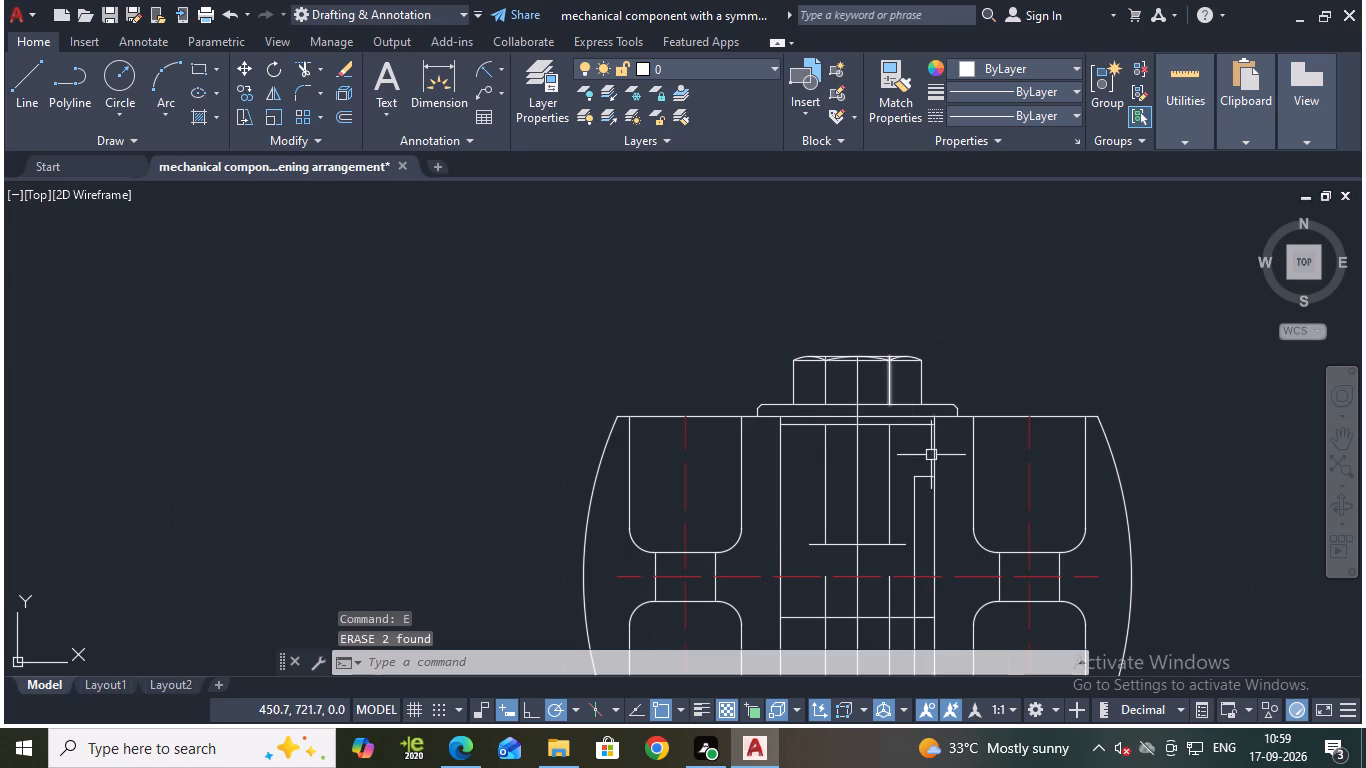
scroll(916, 459, up, 1)
key(ctrl+s)
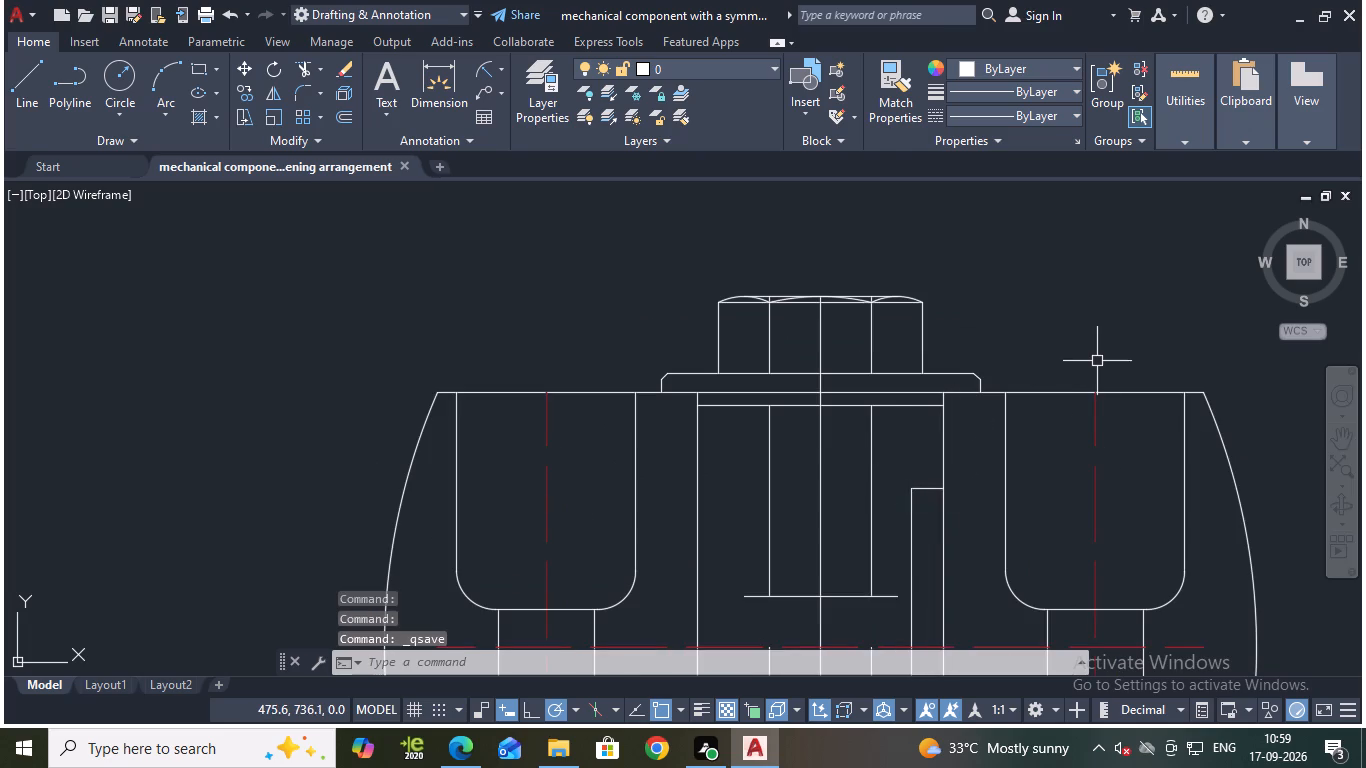
Erase the two leftover offset line segments below the horizontal centre line in the central opening.
middle_drag(1097, 360, 1025, 171)
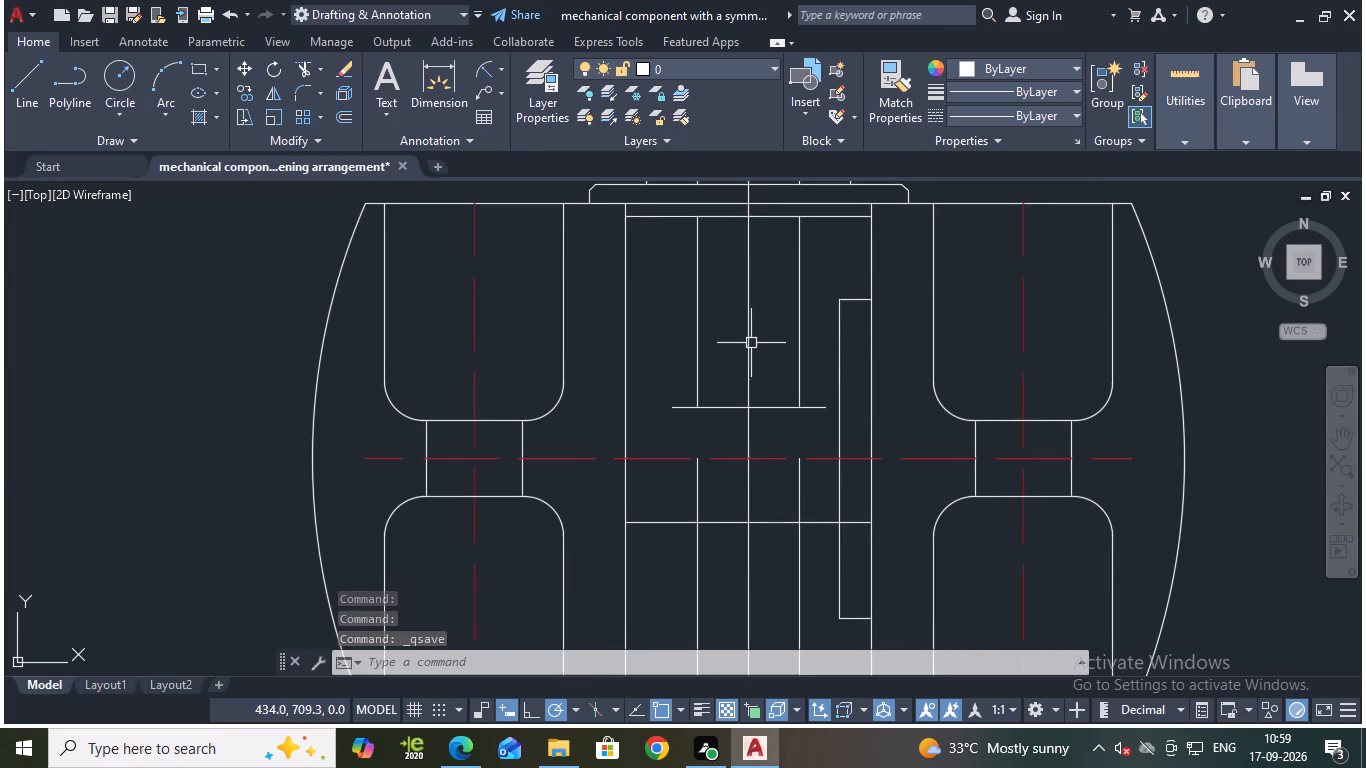
scroll(763, 371, down, 1)
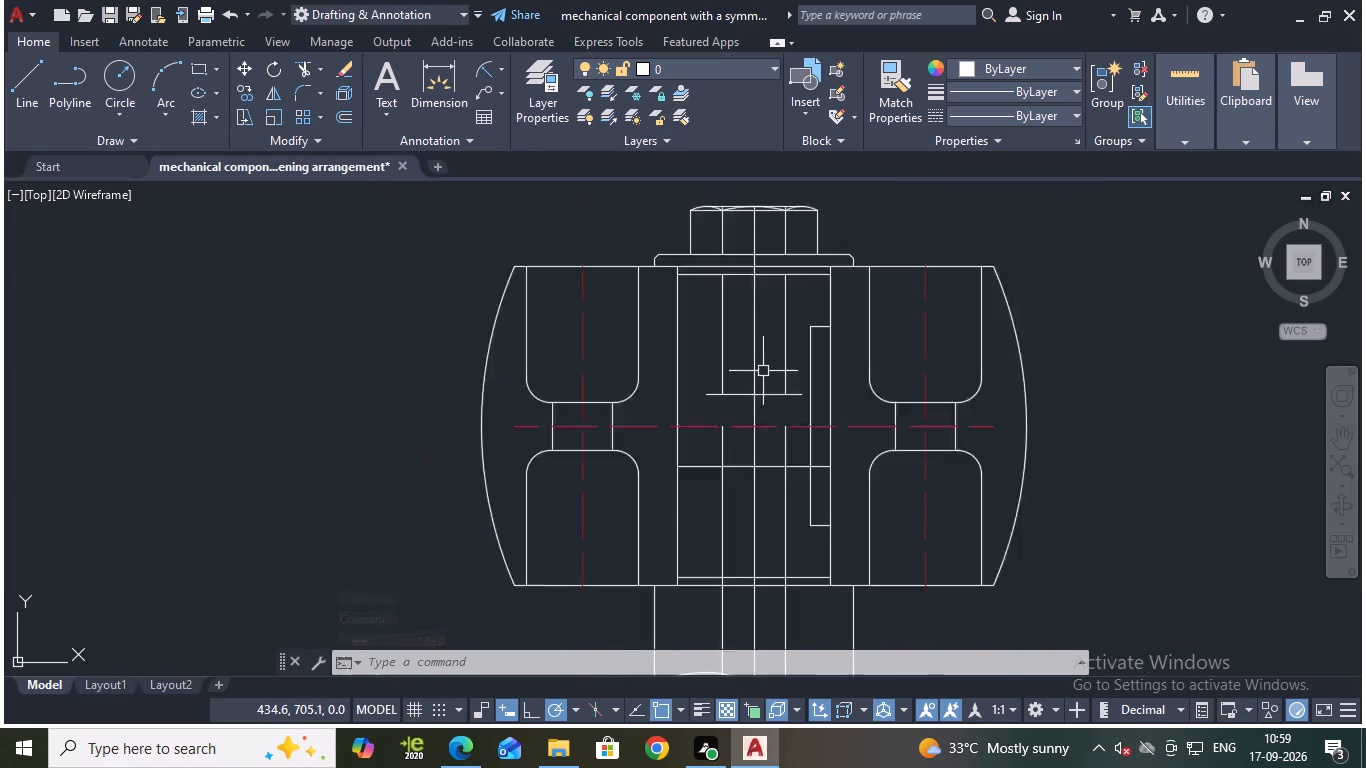
scroll(764, 403, up, 1)
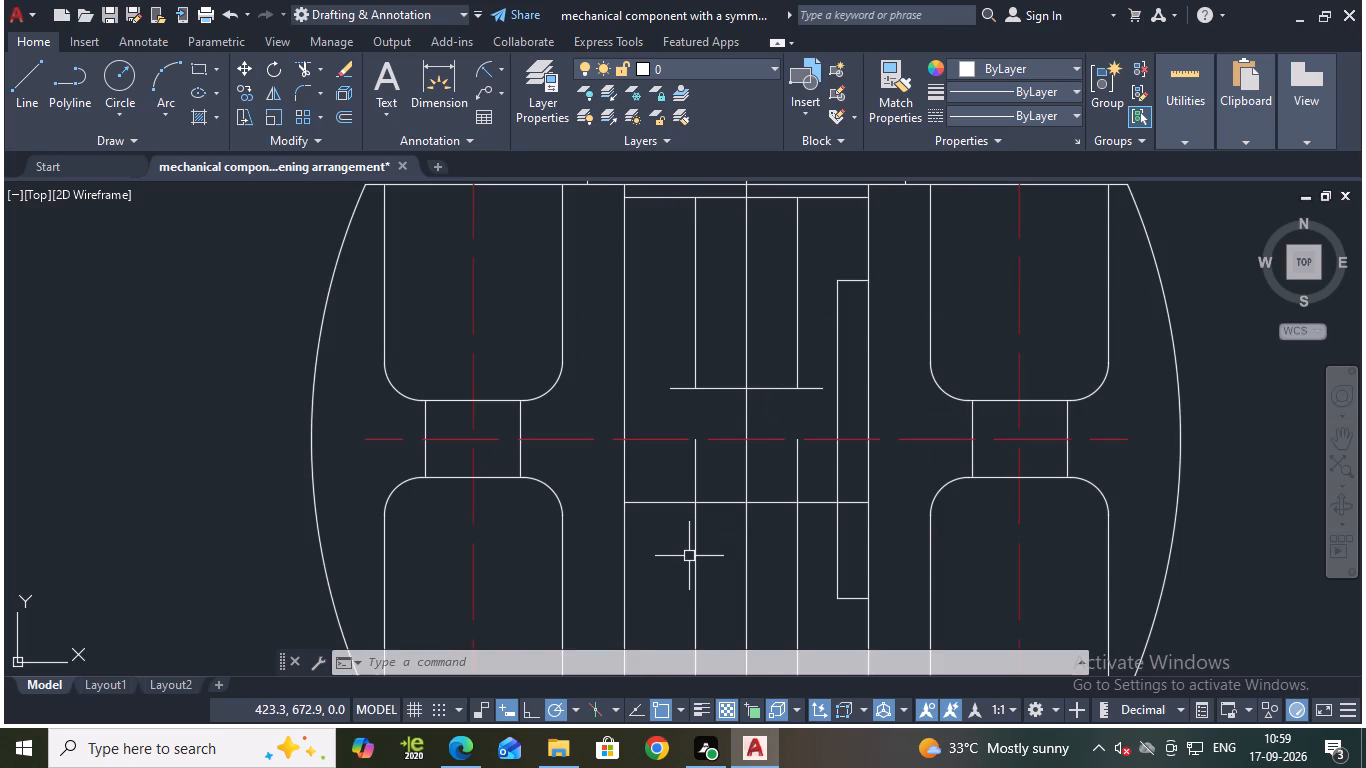
click(699, 556)
click(799, 541)
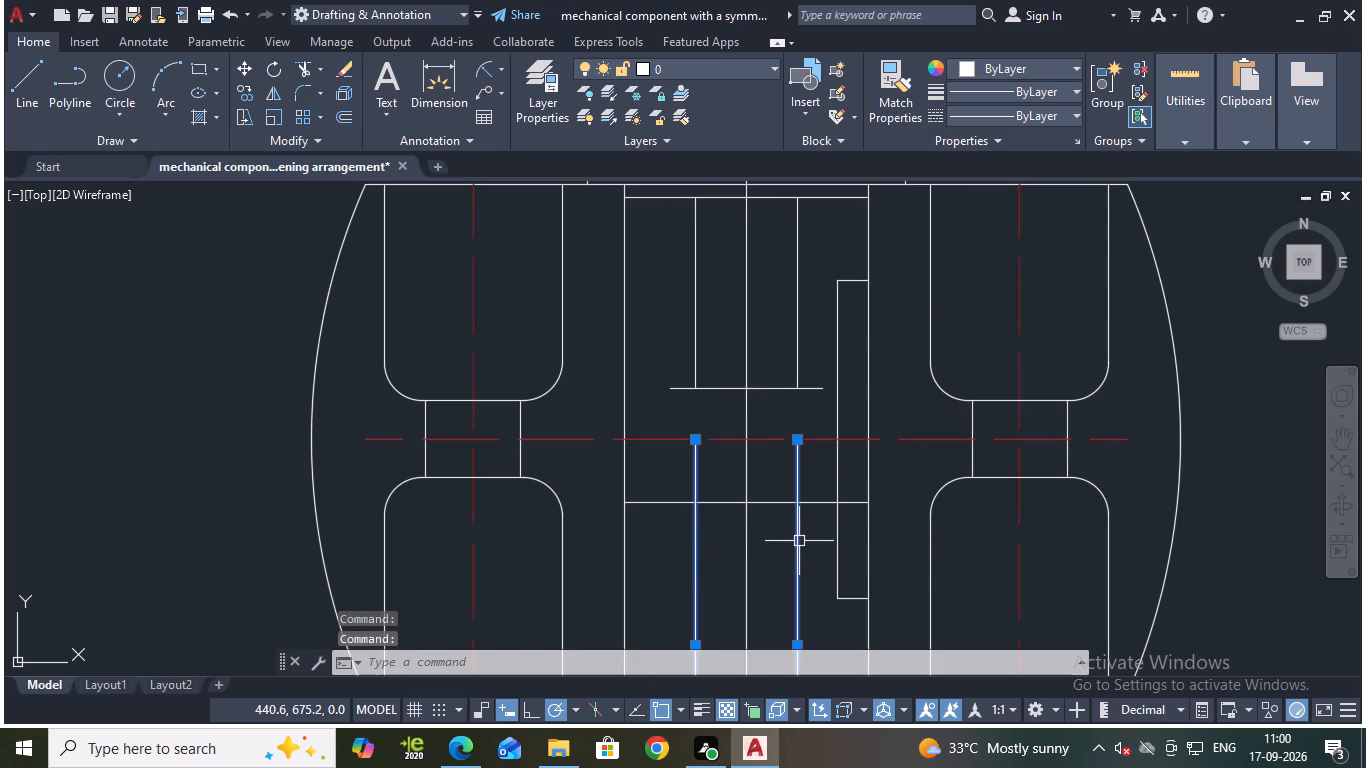
key(e)
key(Return)
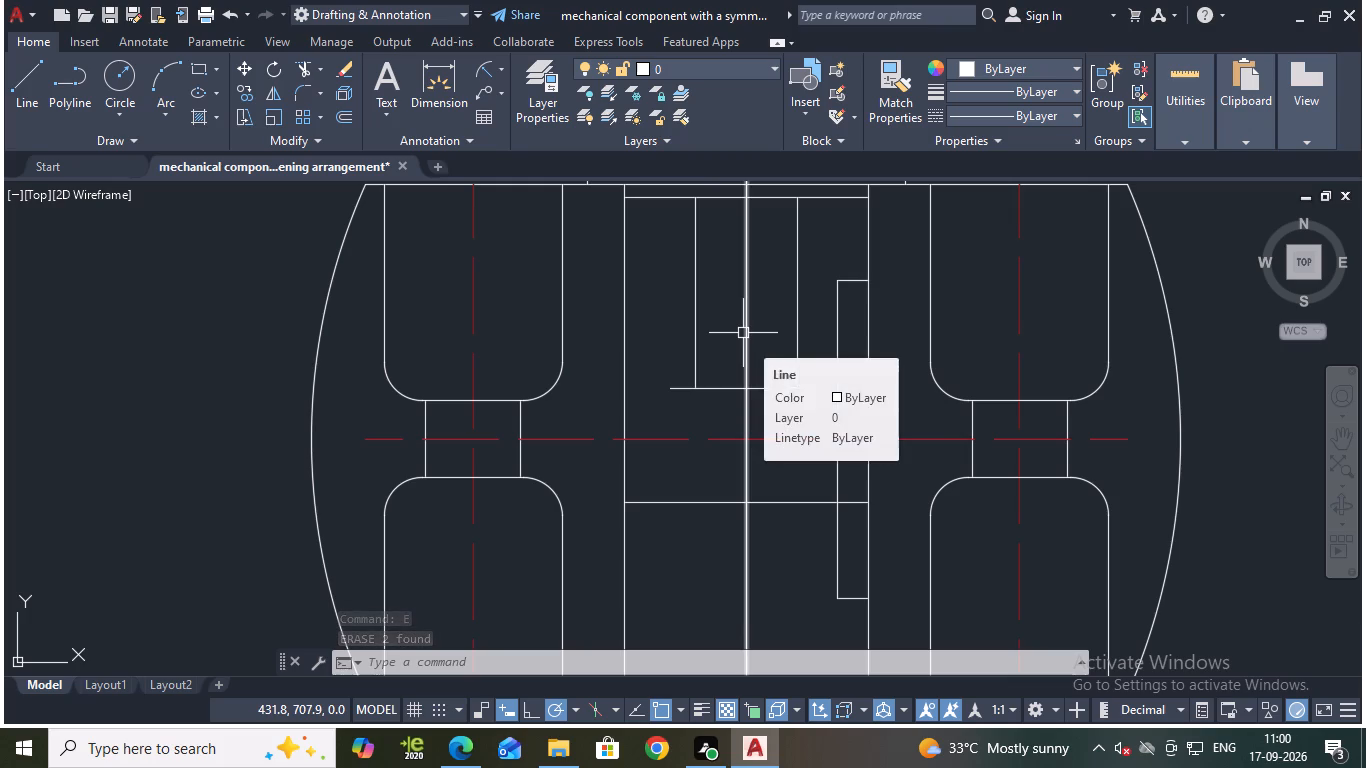
Offset the short horizontal line at the bottom of the inner shaft lines 2 mm upward.
click(727, 389)
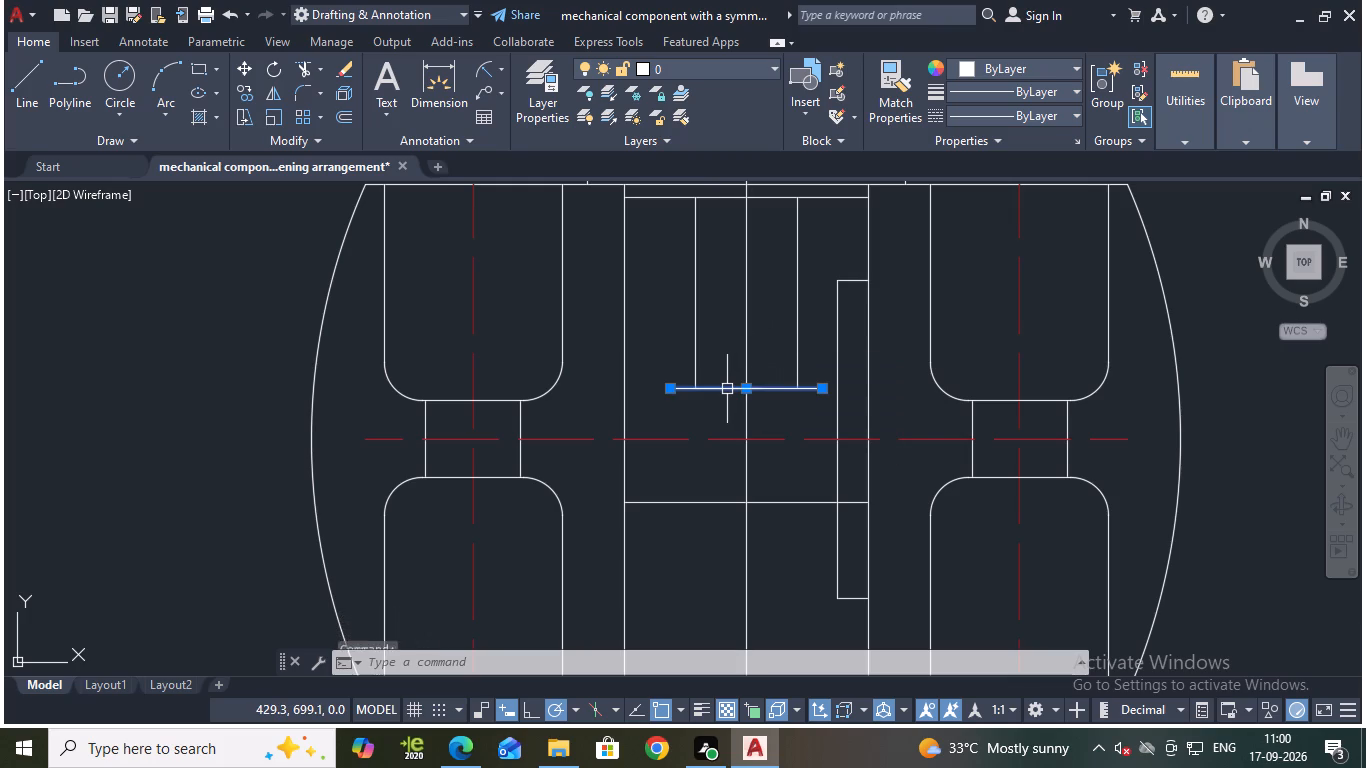
key(o)
key(Return)
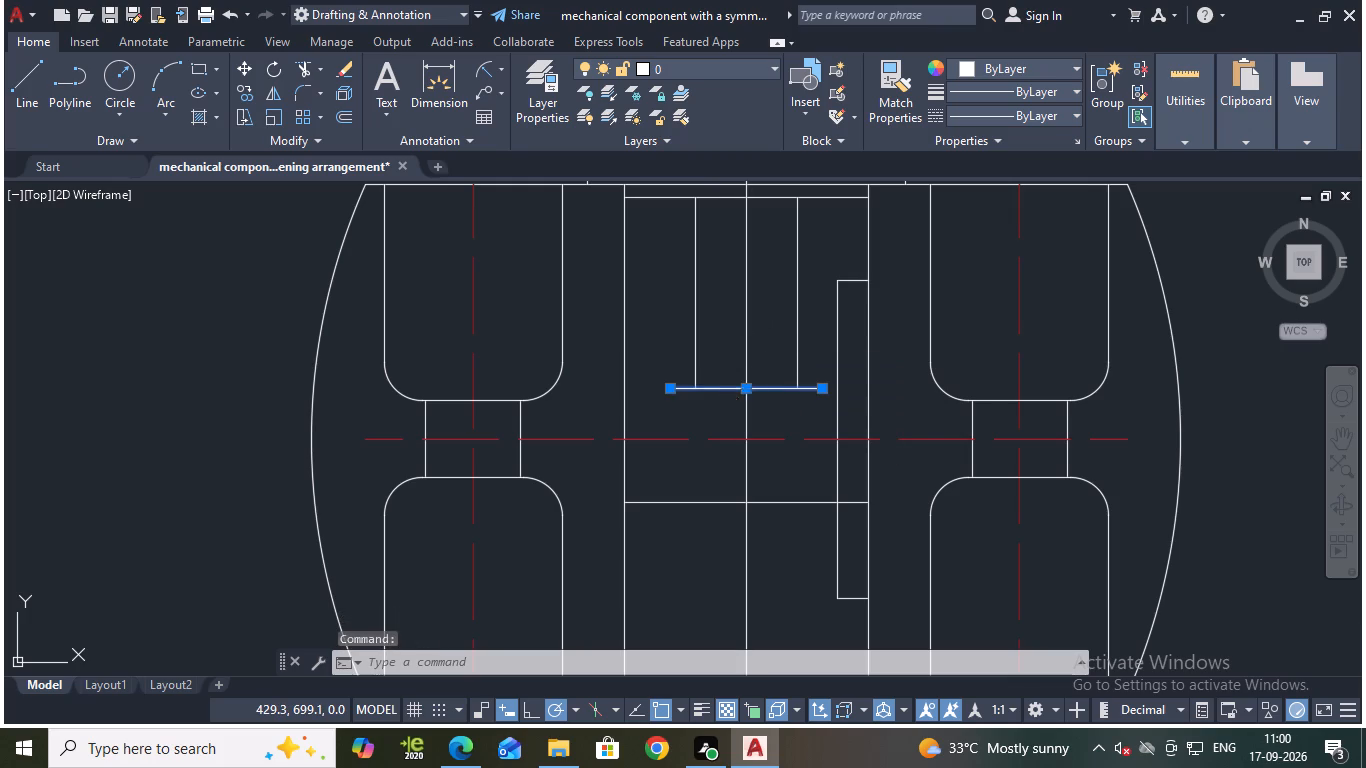
key(Return)
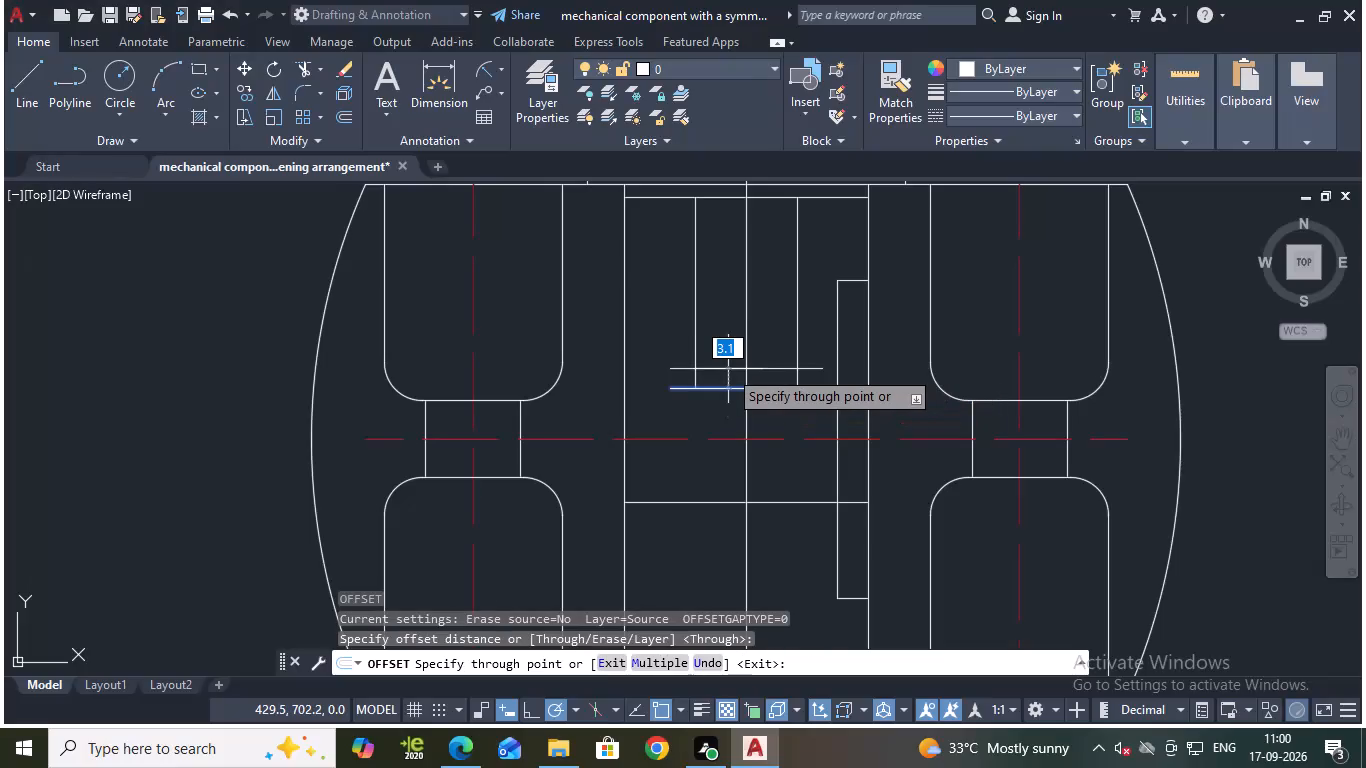
key(2)
key(Return)
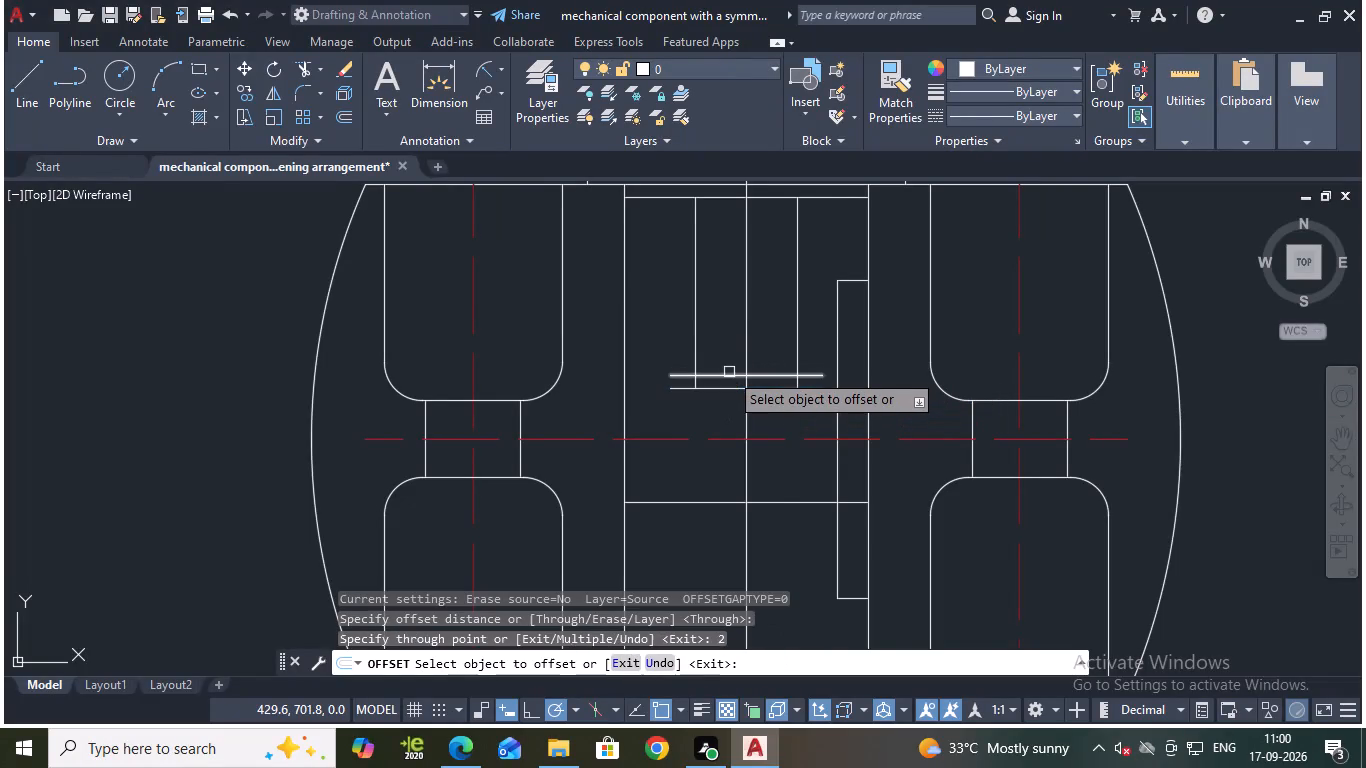
key(Escape)
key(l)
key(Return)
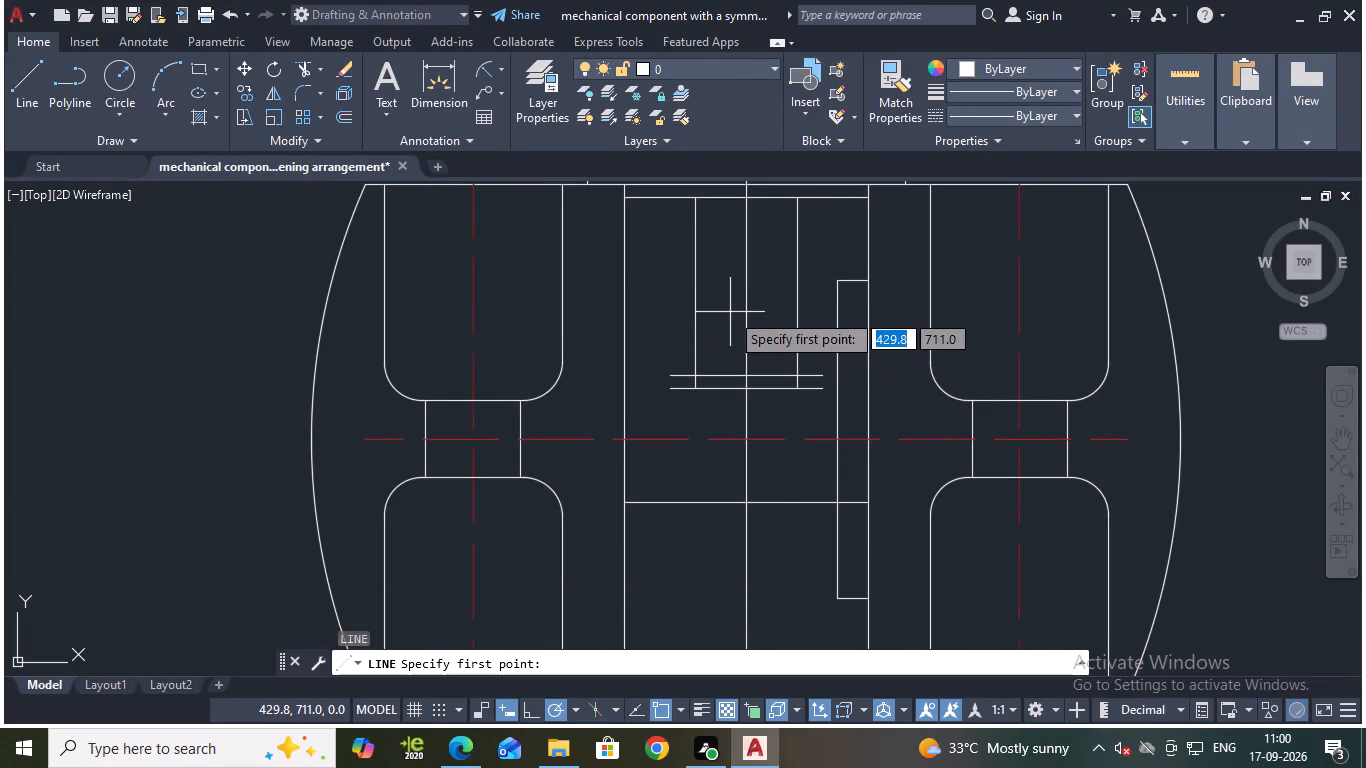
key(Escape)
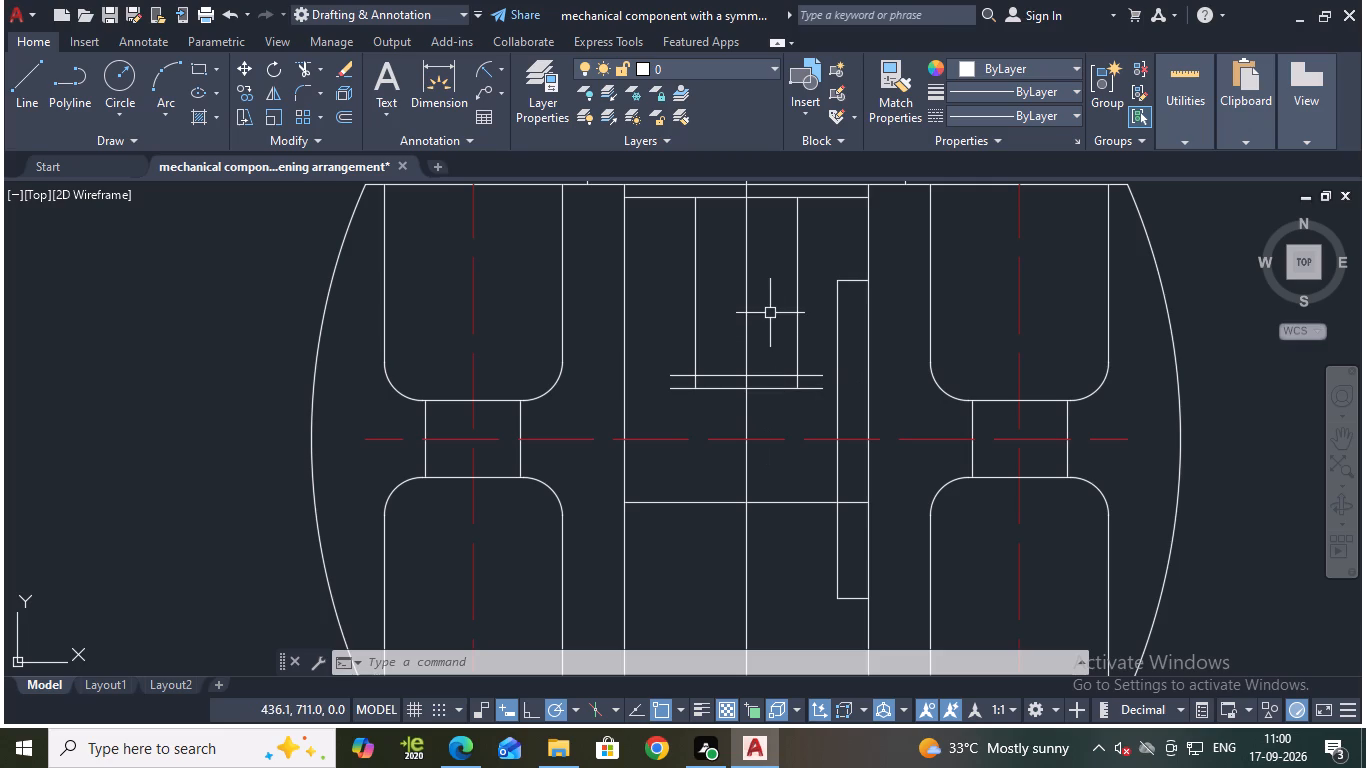
Offset the vertical centre line of the central opening 6 mm to each side.
key(o)
key(Return)
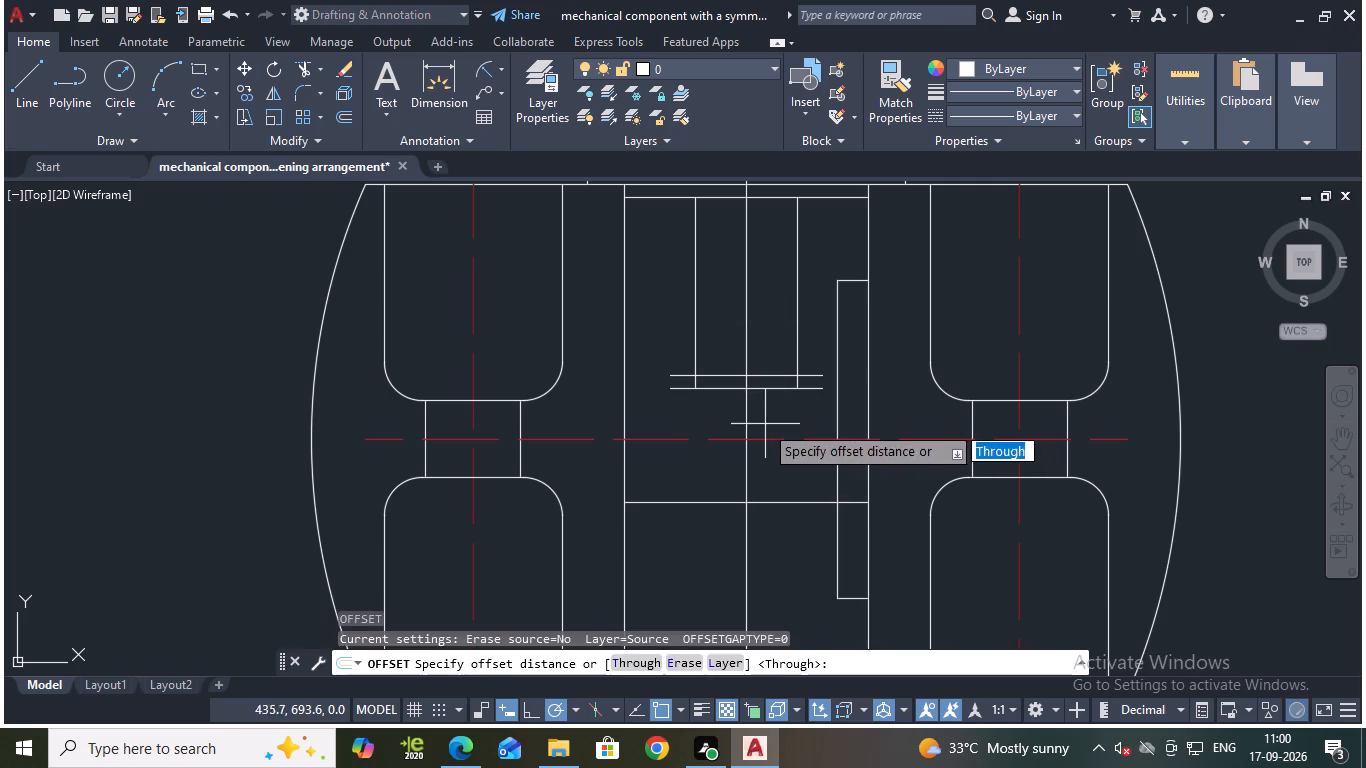
key(Return)
click(749, 411)
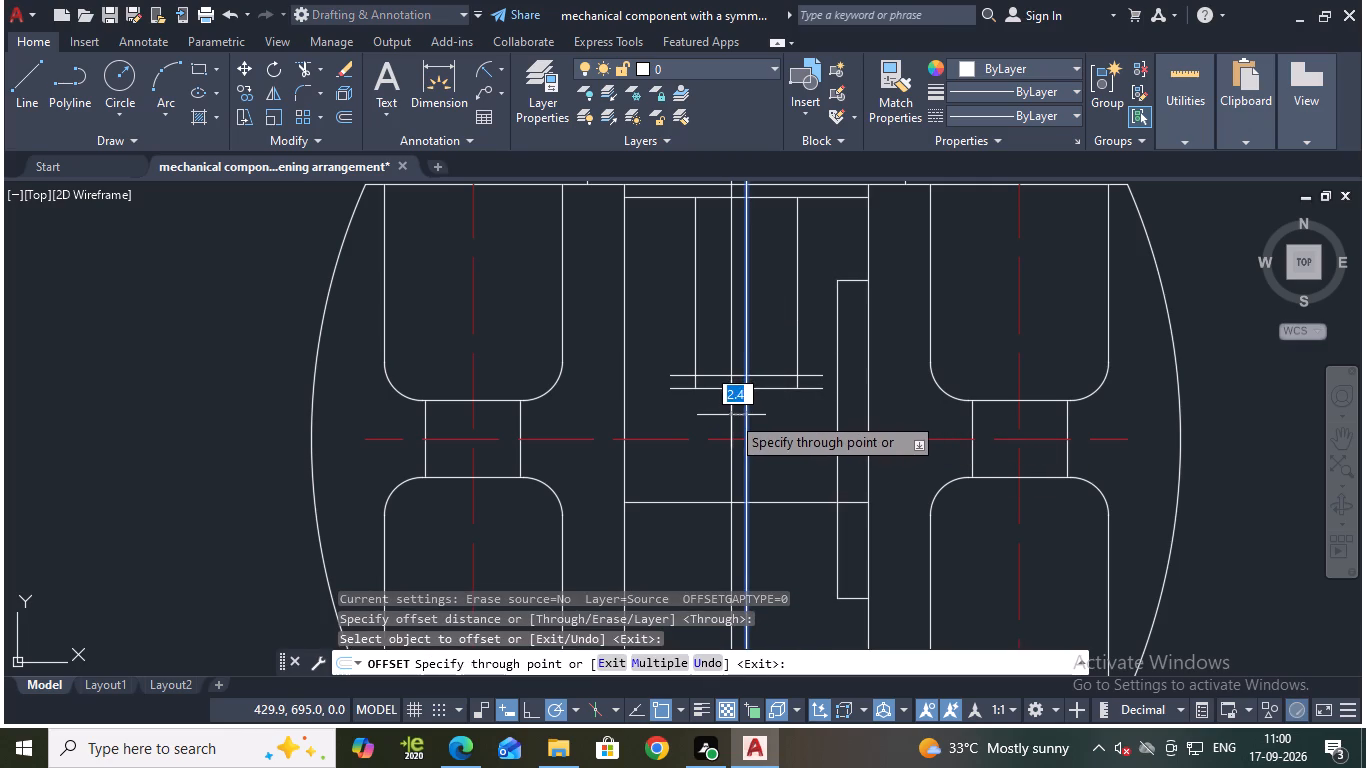
key(6)
key(Return)
click(744, 421)
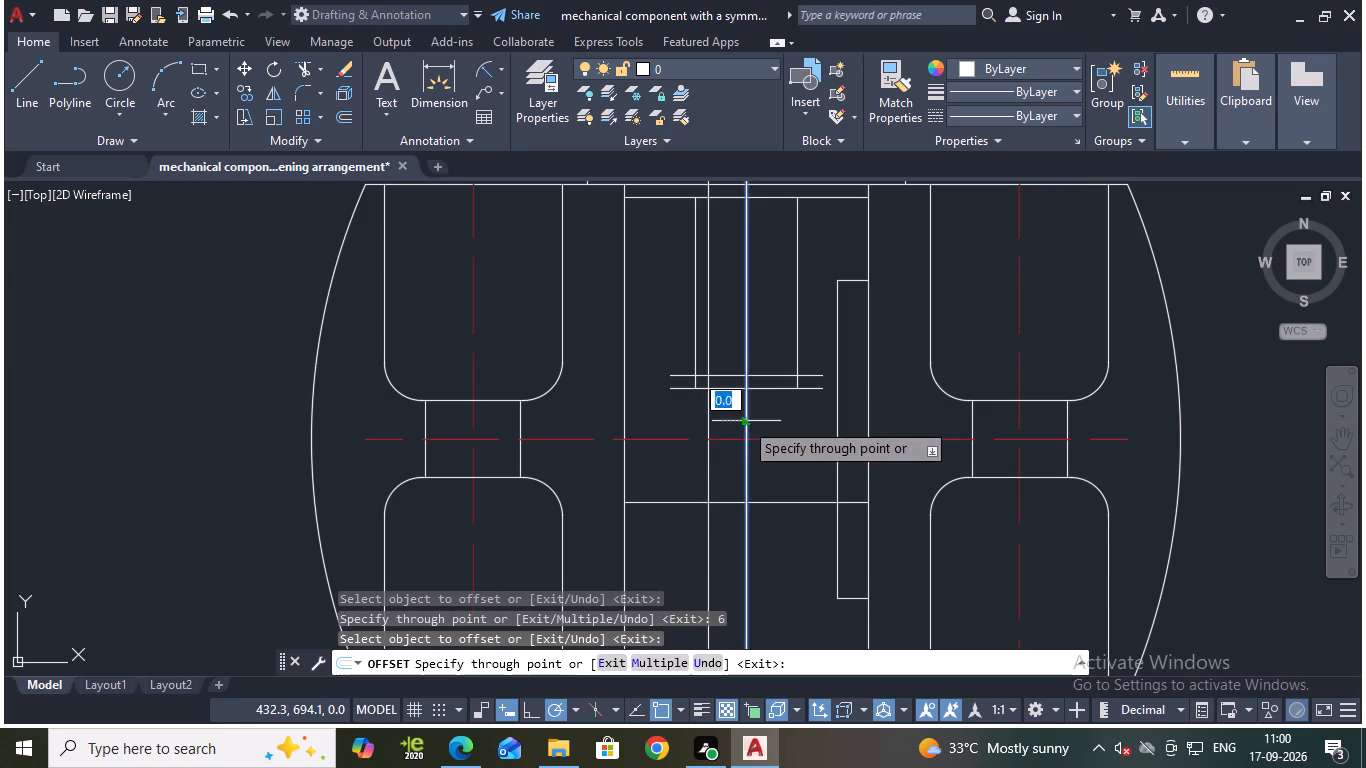
key(6)
key(Return)
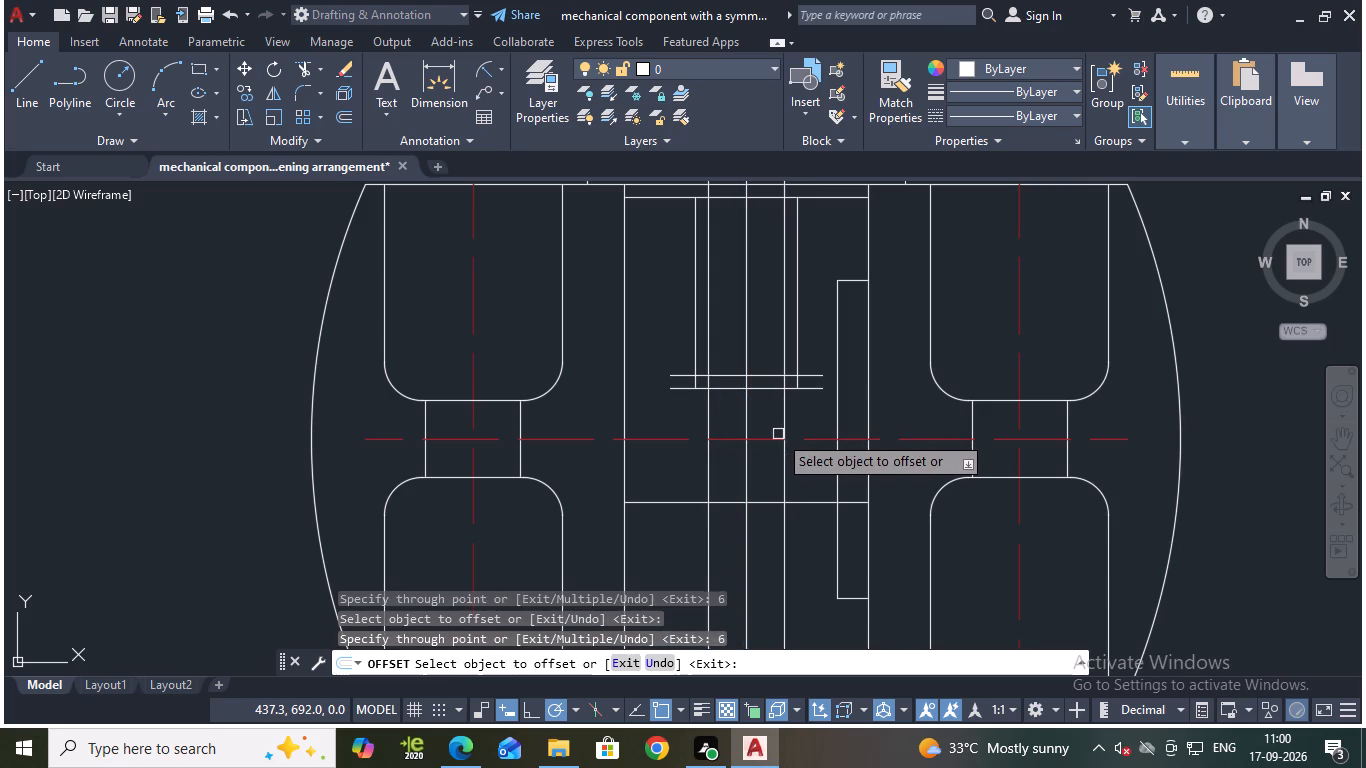
key(Escape)
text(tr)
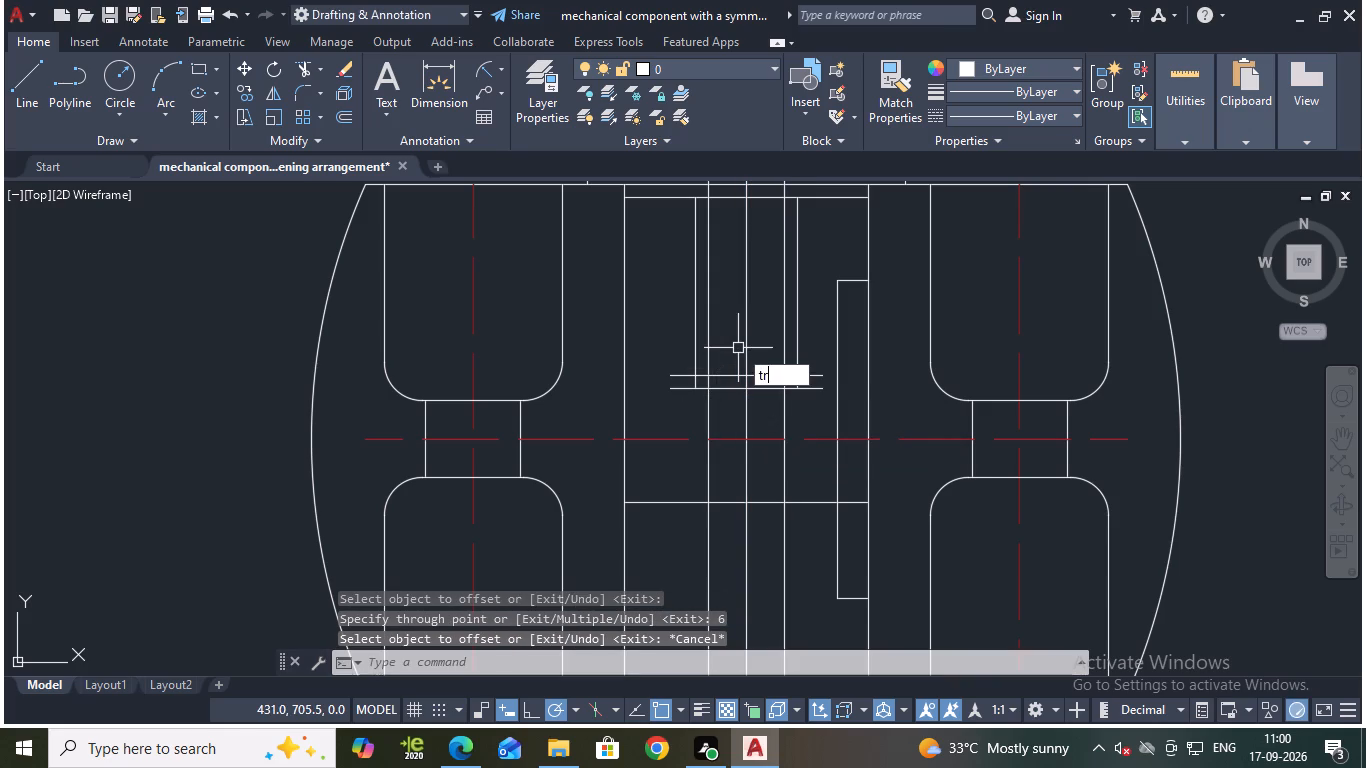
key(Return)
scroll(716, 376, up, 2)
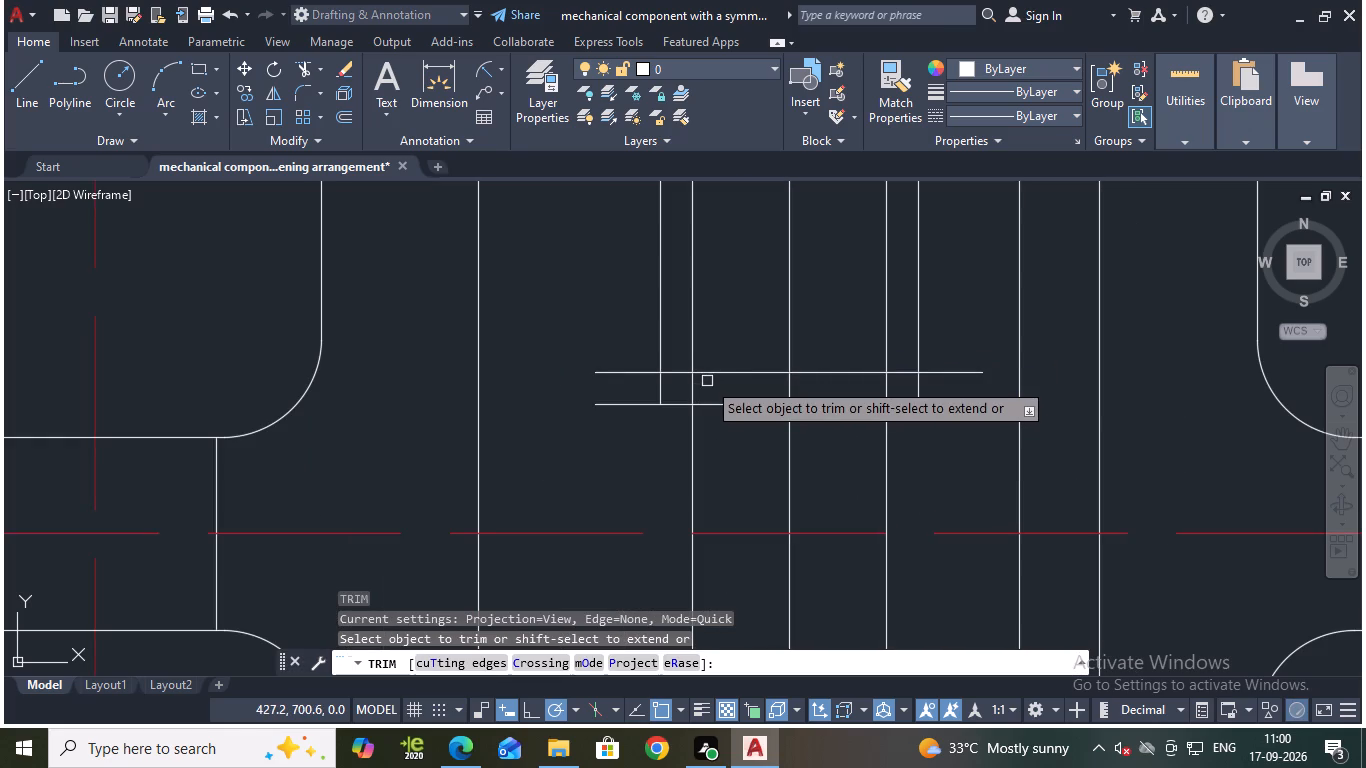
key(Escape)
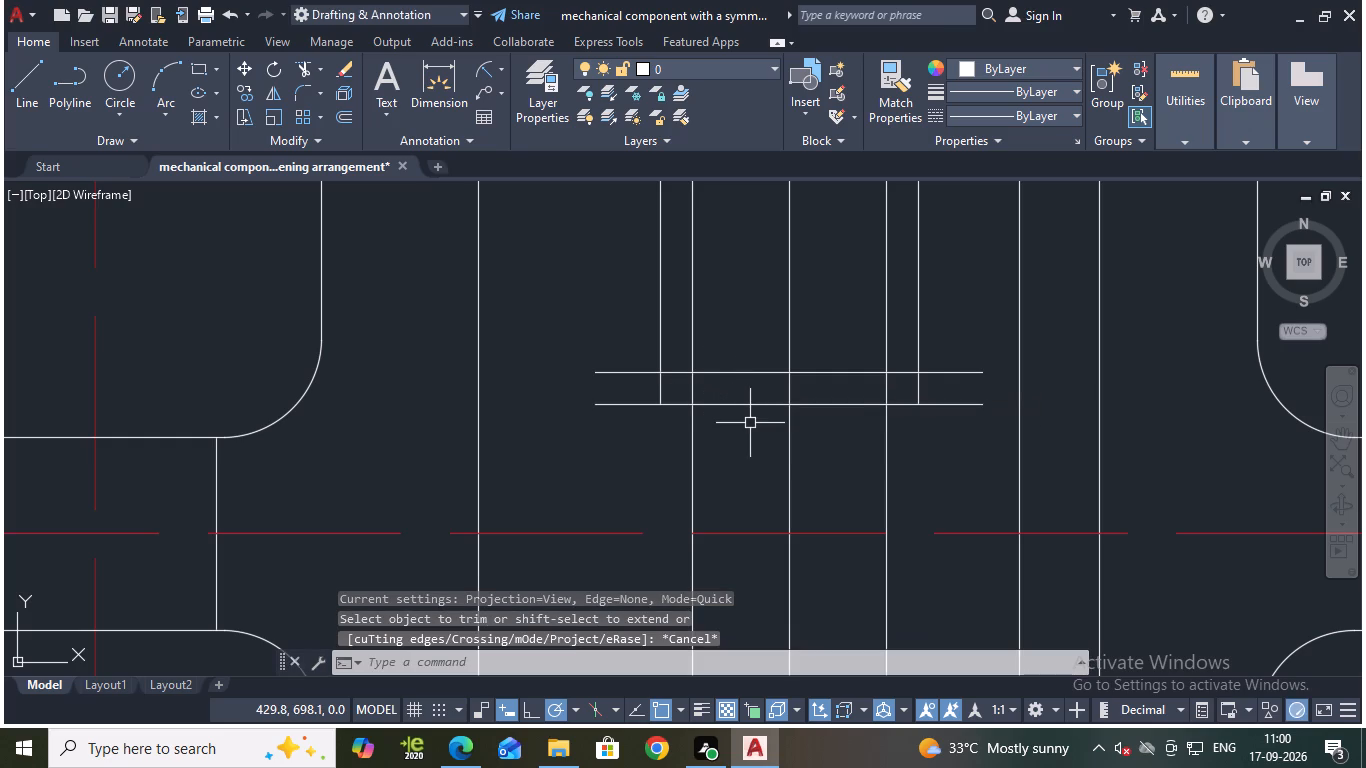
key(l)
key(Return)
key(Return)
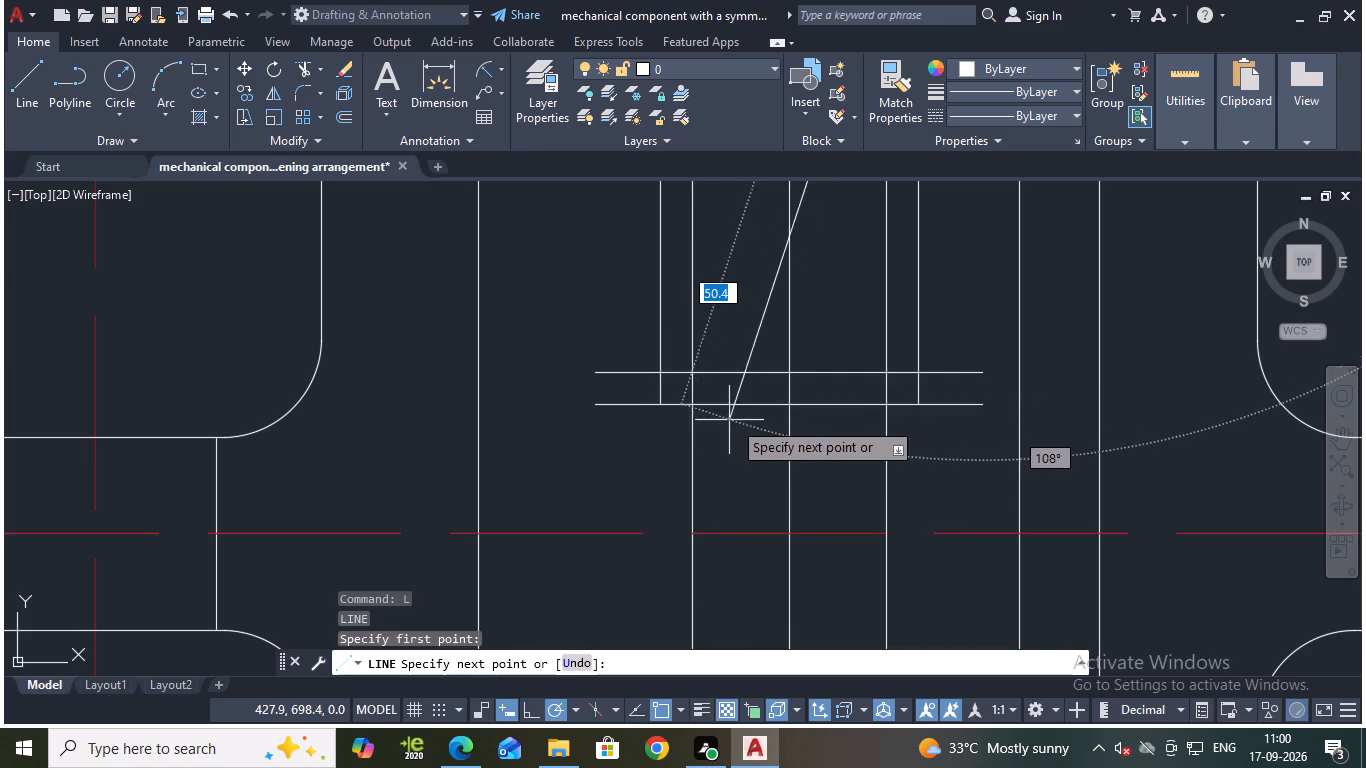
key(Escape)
Draw two diagonal chamfer lines joining the 6 mm offset lines at the lower horizontal to the outer shaft lines at the upper horizontal.
key(l)
key(Return)
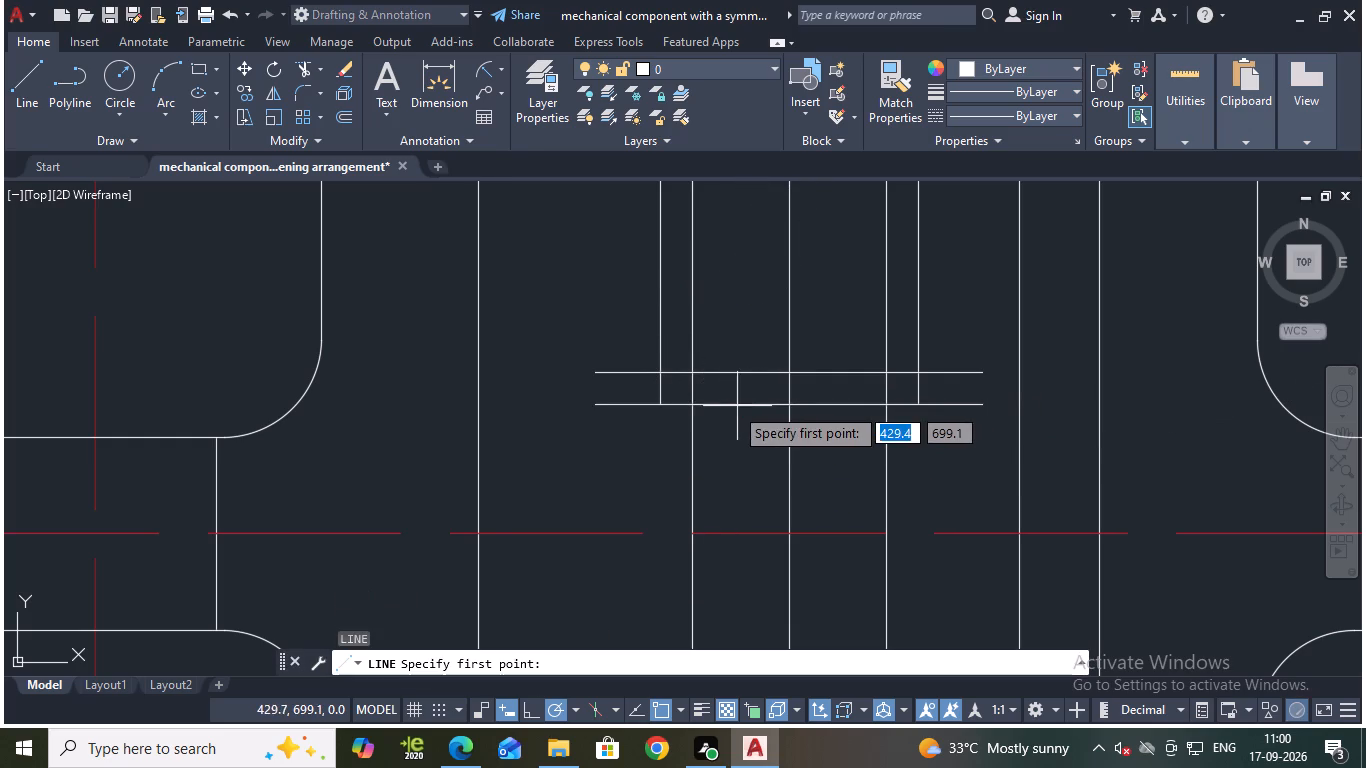
click(695, 402)
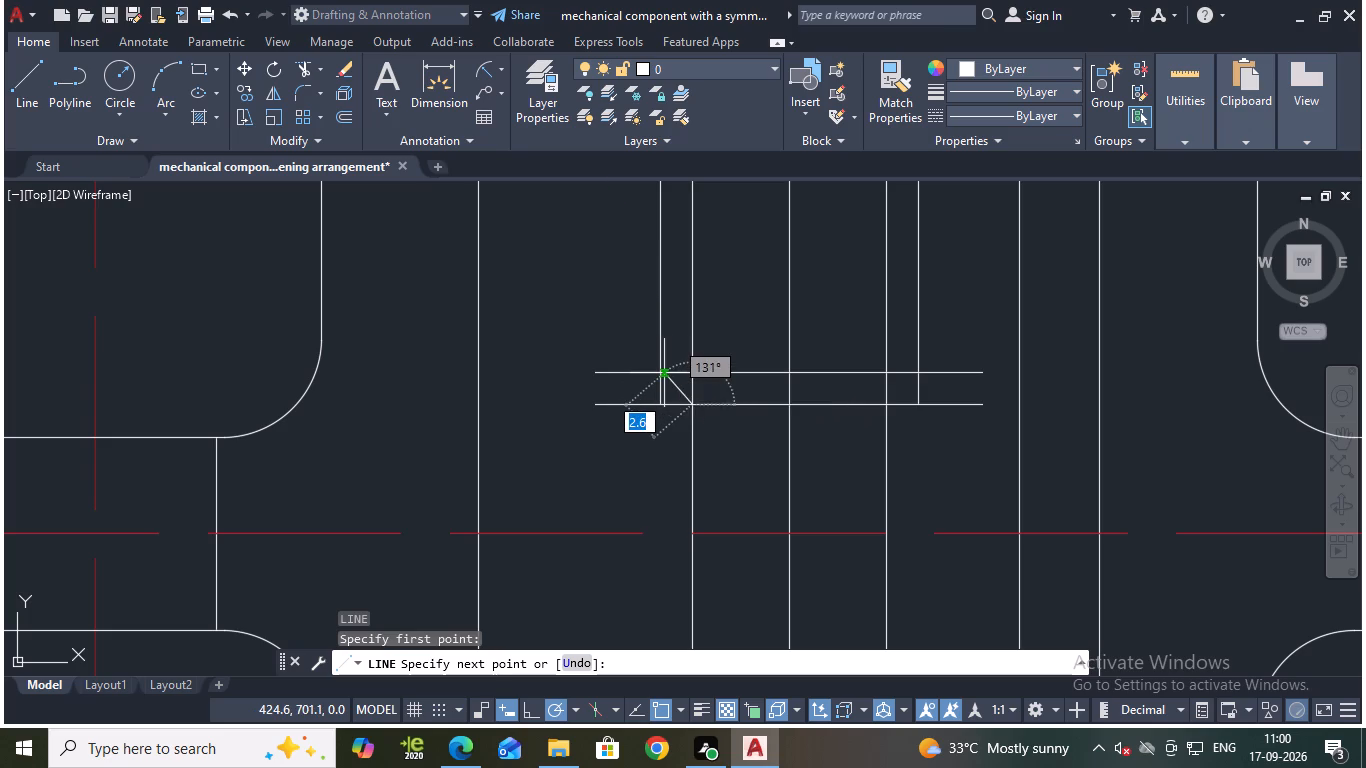
click(661, 372)
key(Escape)
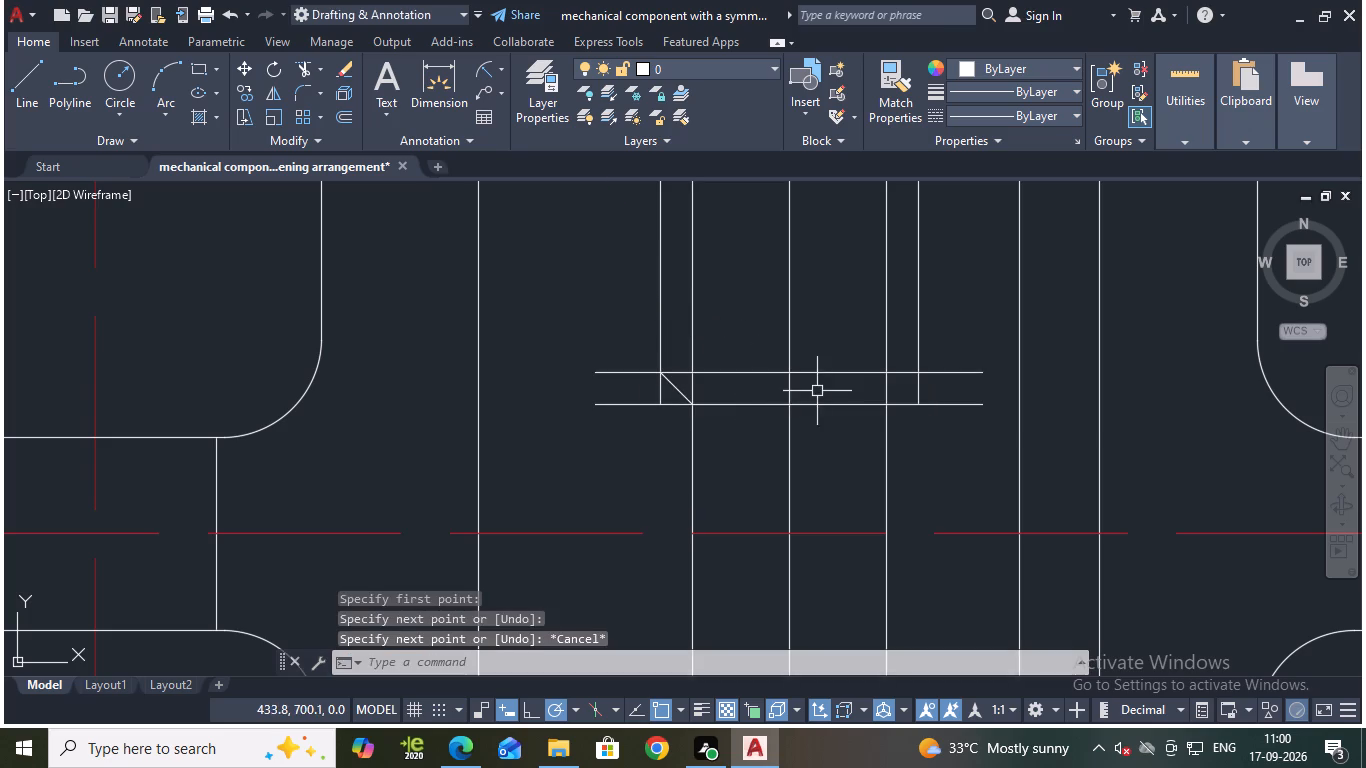
key(space)
click(885, 405)
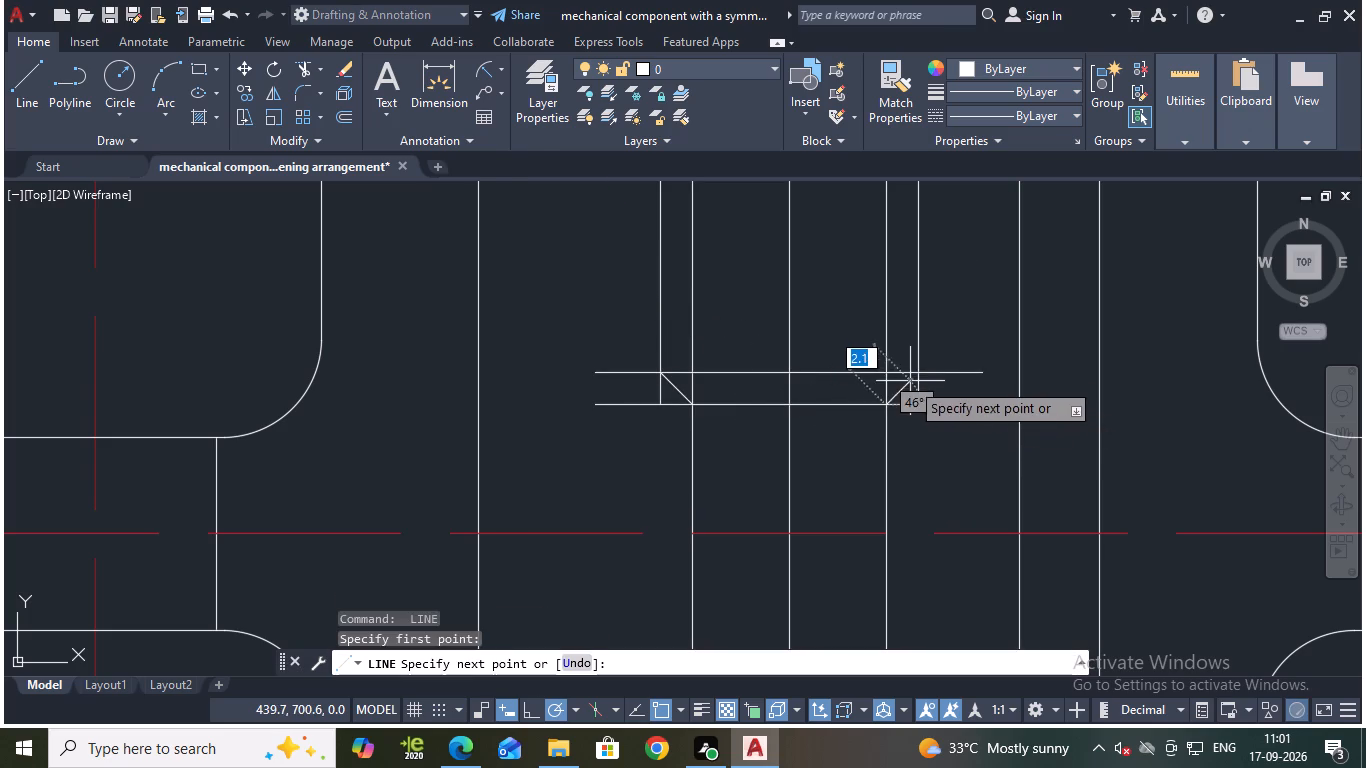
click(917, 375)
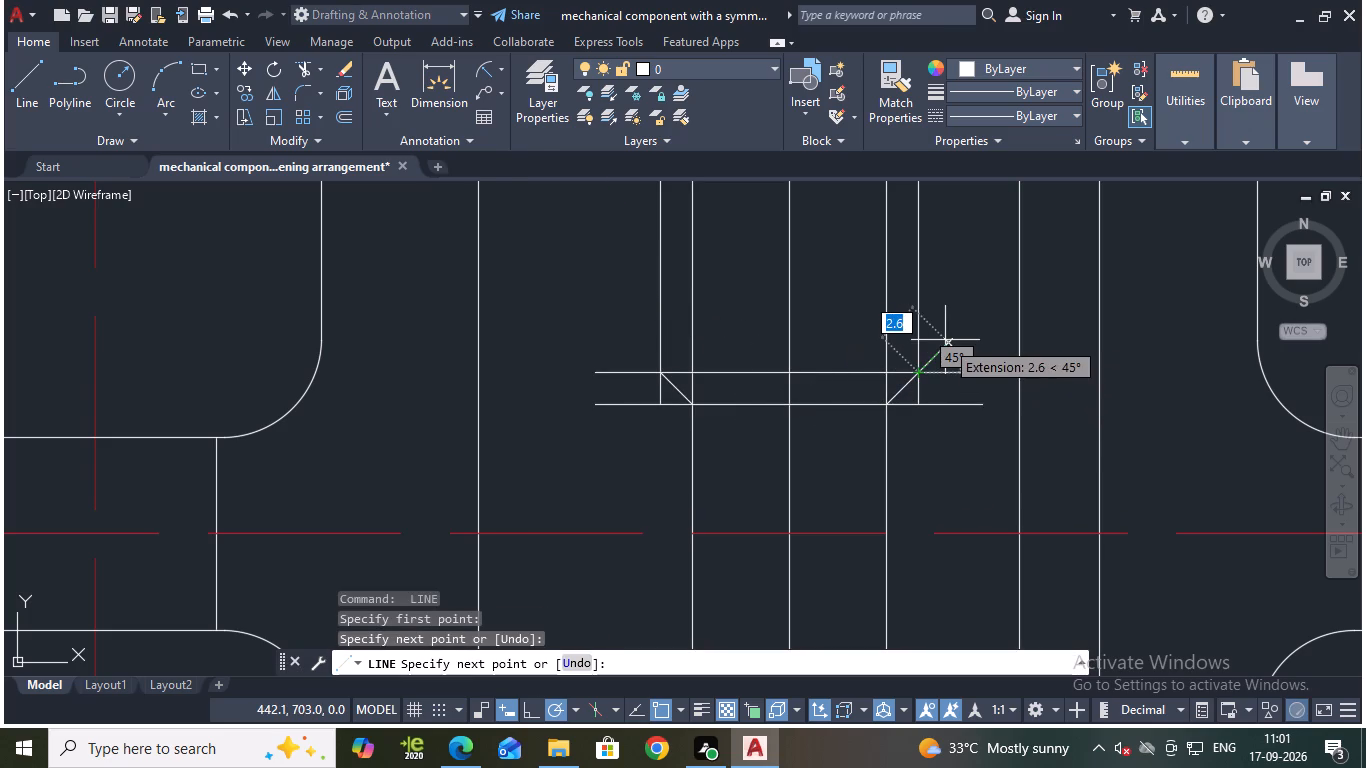
key(Escape)
Trim the overhanging ends of both short horizontal lines outside the shaft, and the square corner outside the left chamfer.
text(tr)
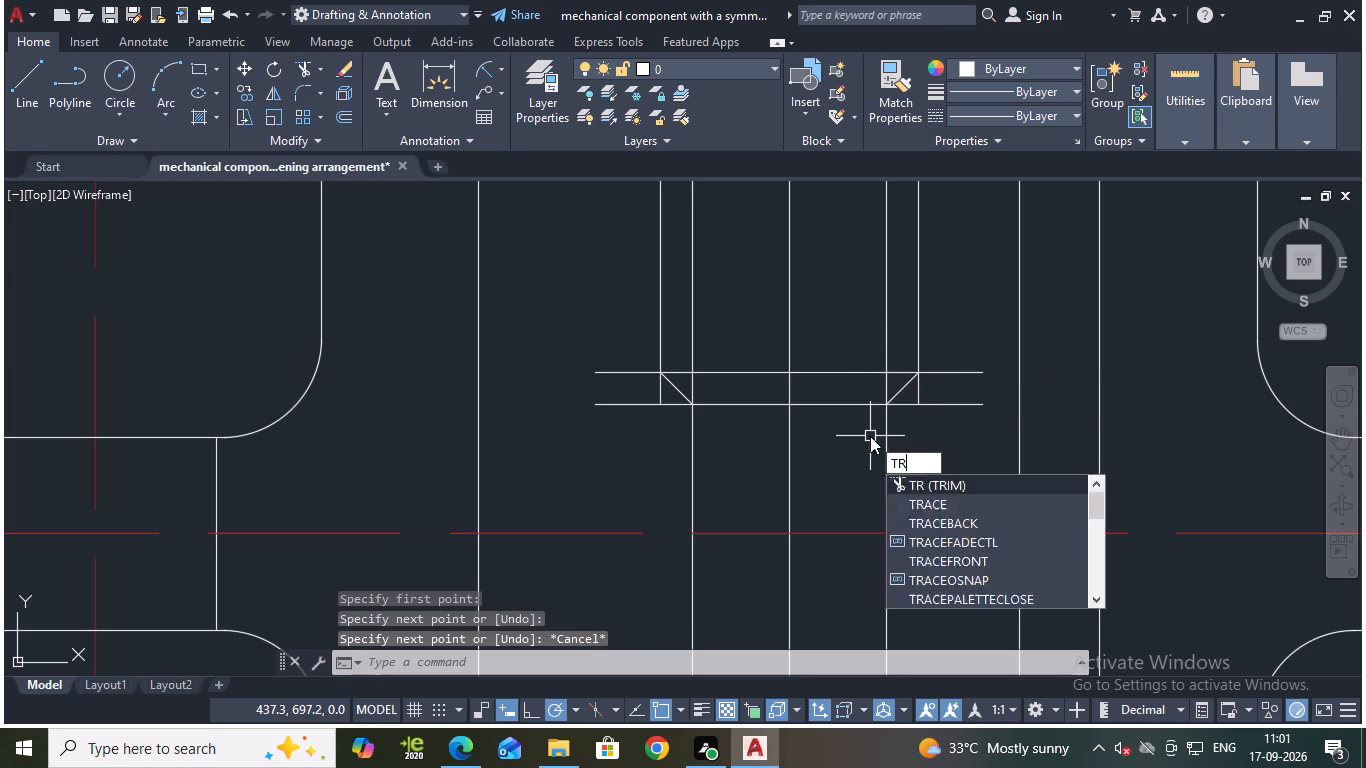
key(Return)
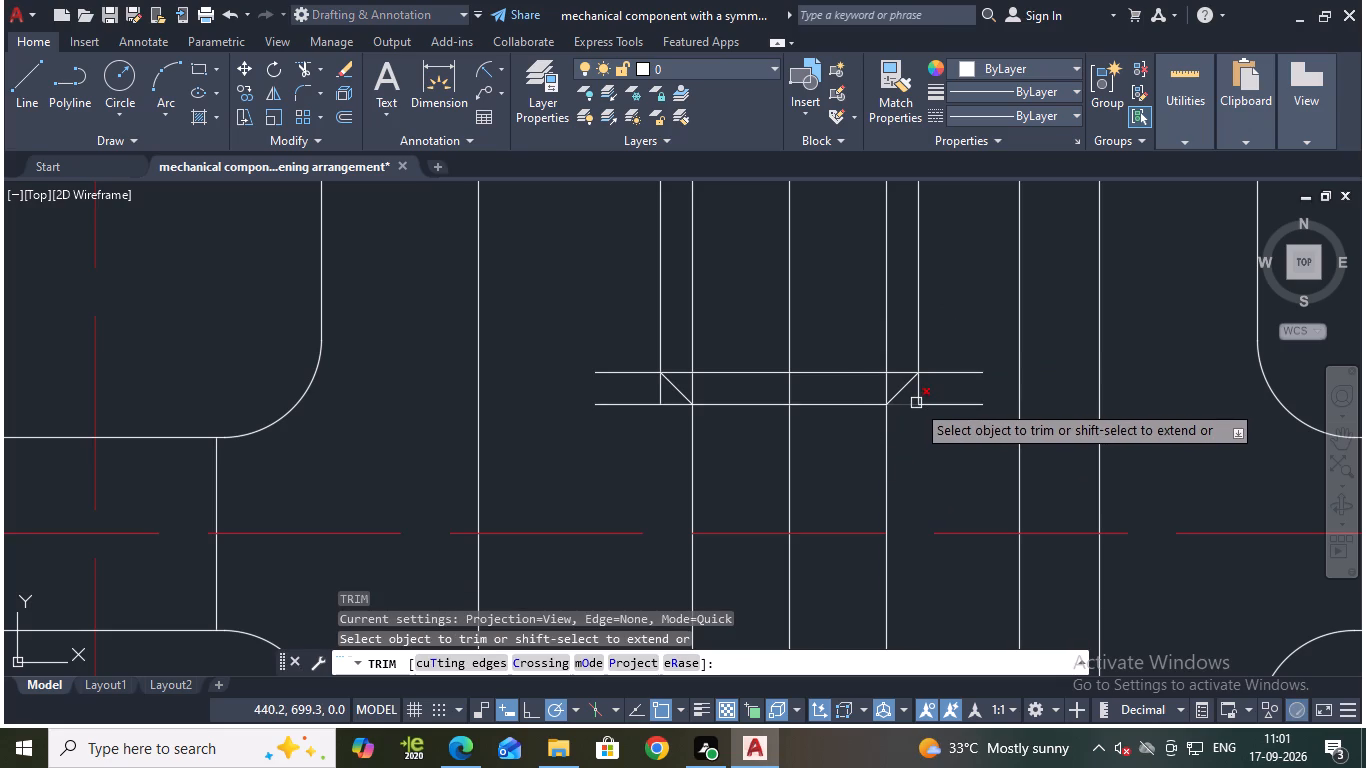
click(931, 407)
click(936, 374)
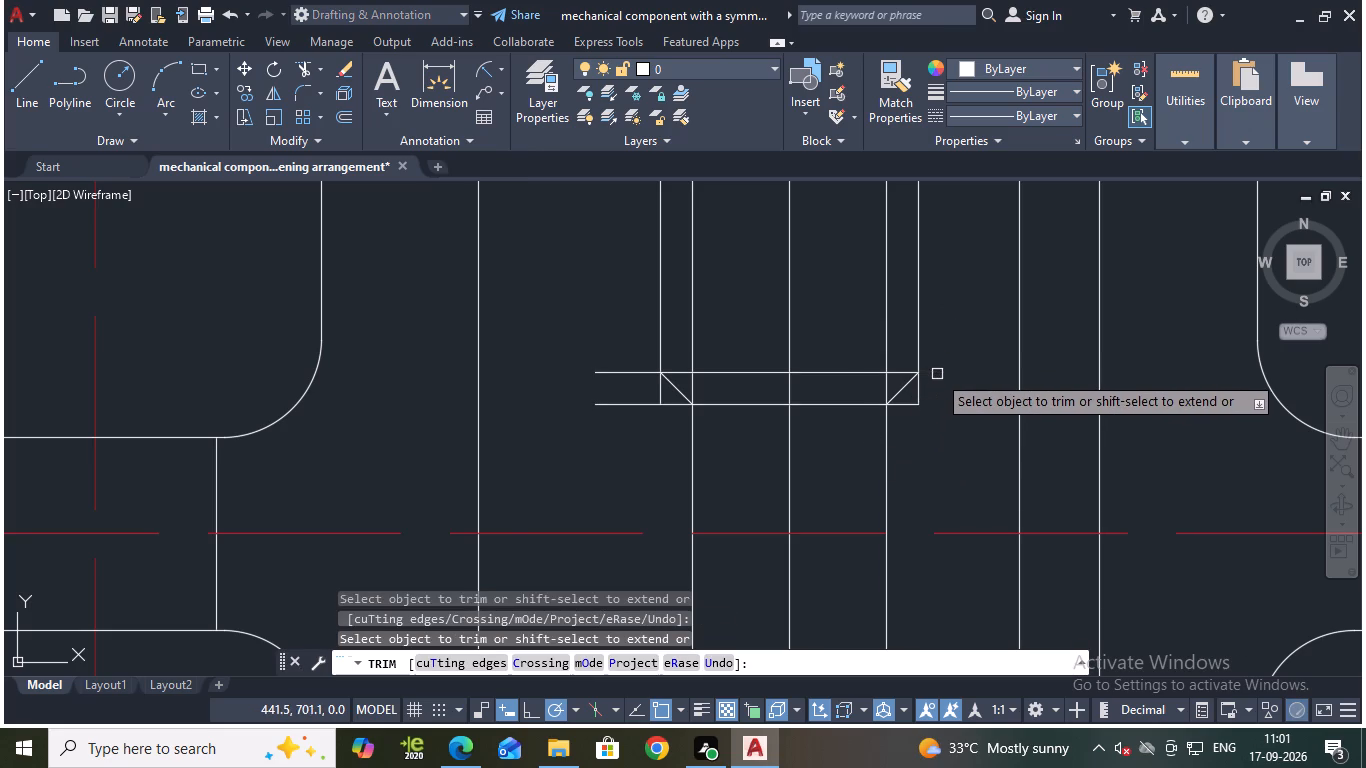
click(657, 408)
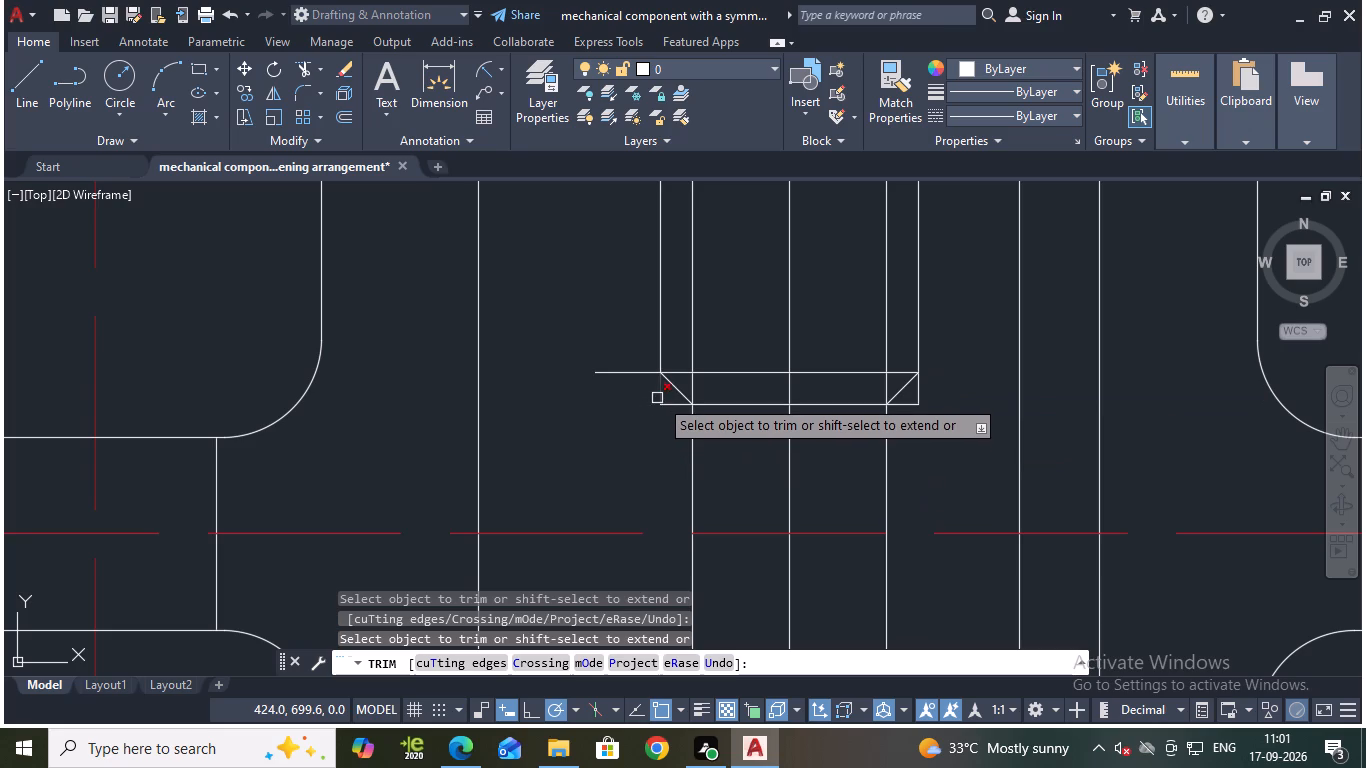
click(659, 398)
click(668, 403)
click(628, 372)
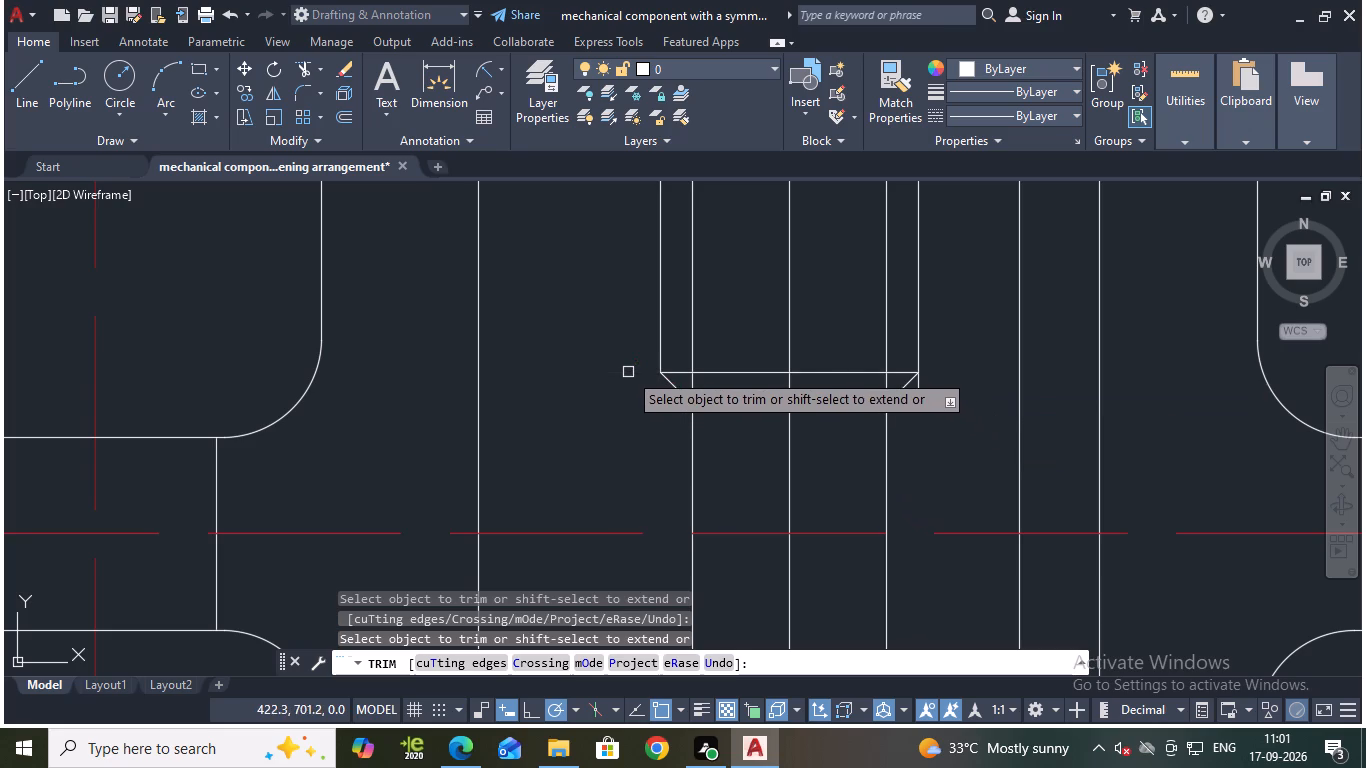
key(F1)
key(Escape)
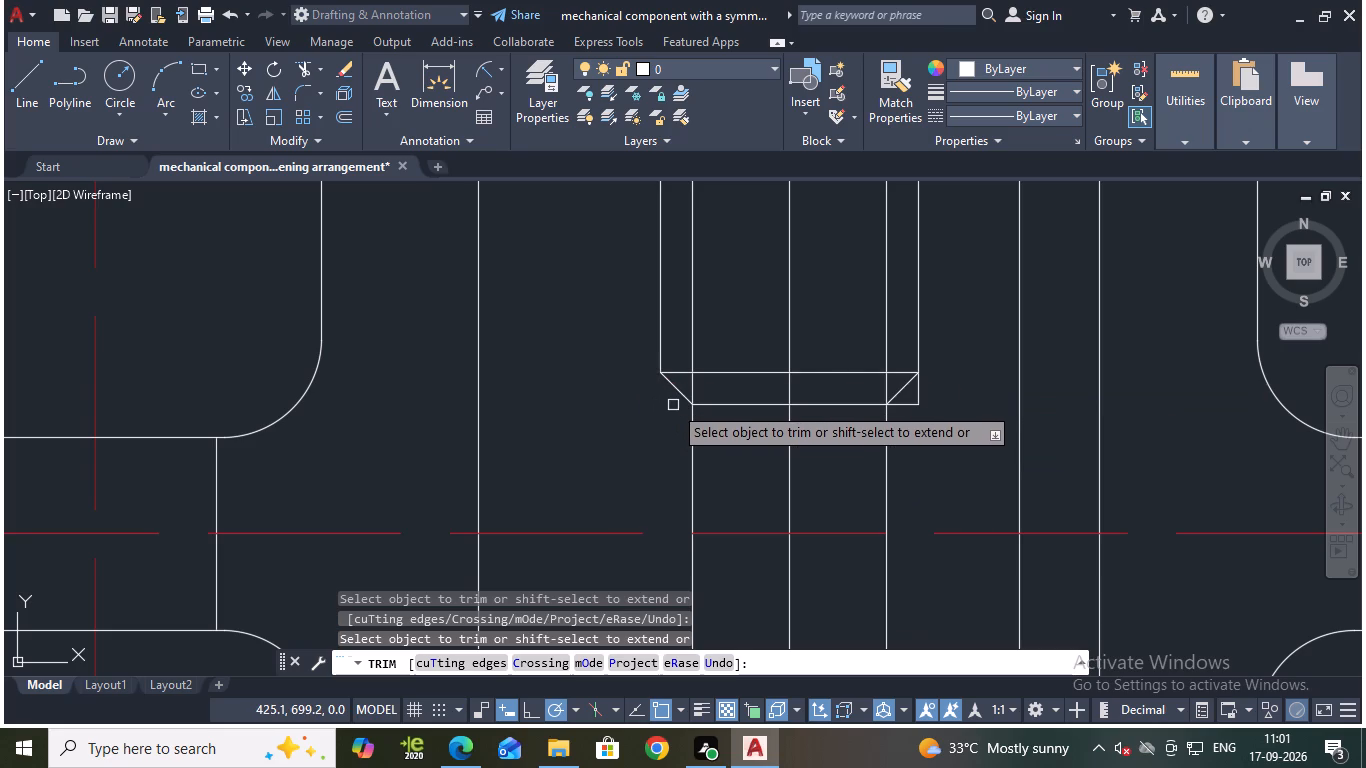
key(Escape)
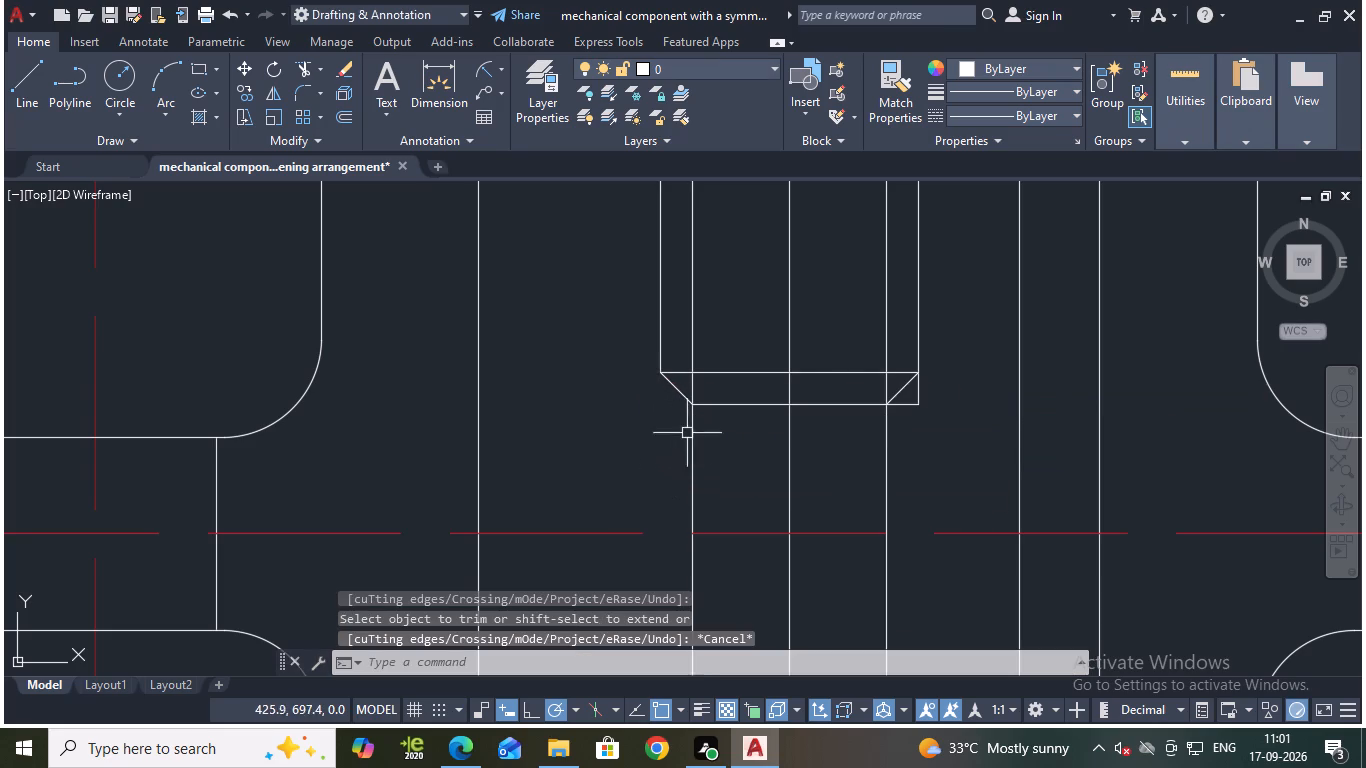
Trim the 6 mm offset lines between the two short horizontals, and the square corner outside the right chamfer.
text(tr)
key(Return)
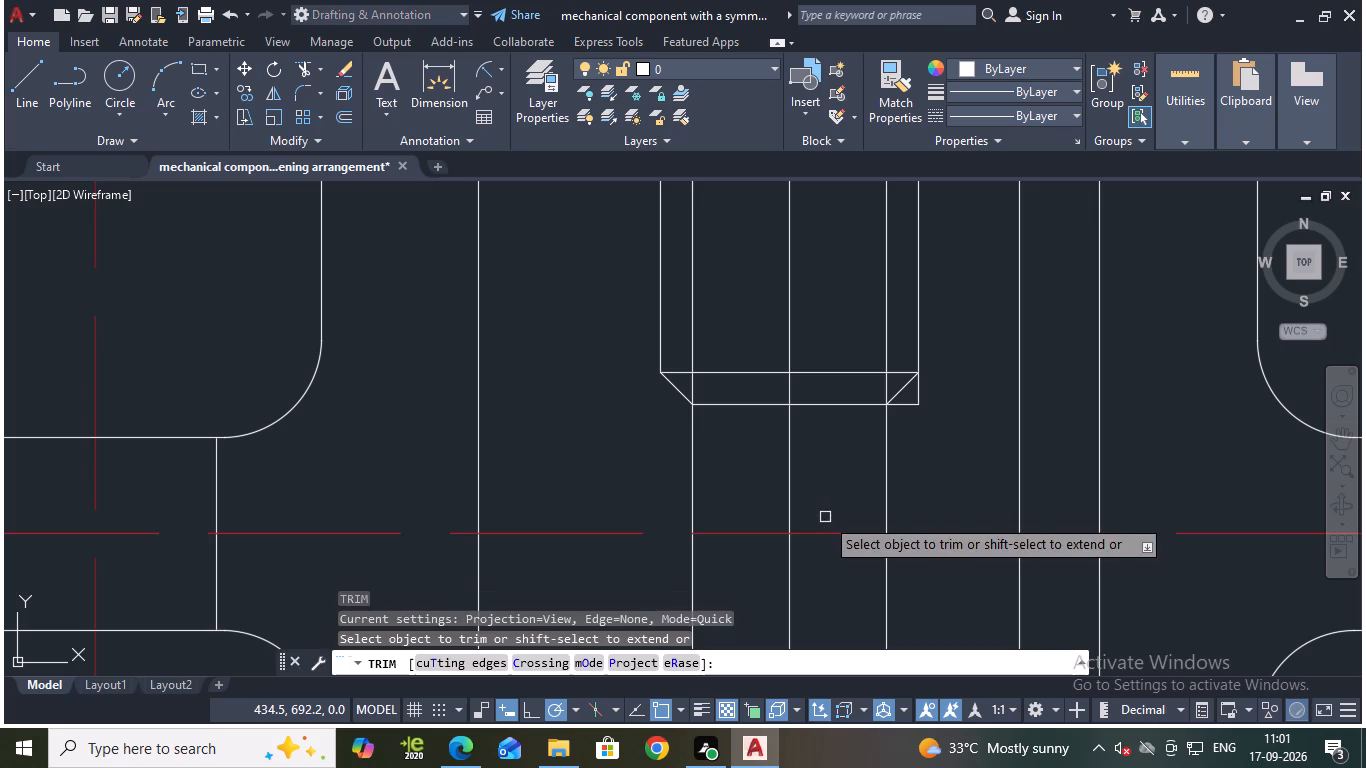
click(696, 388)
click(884, 388)
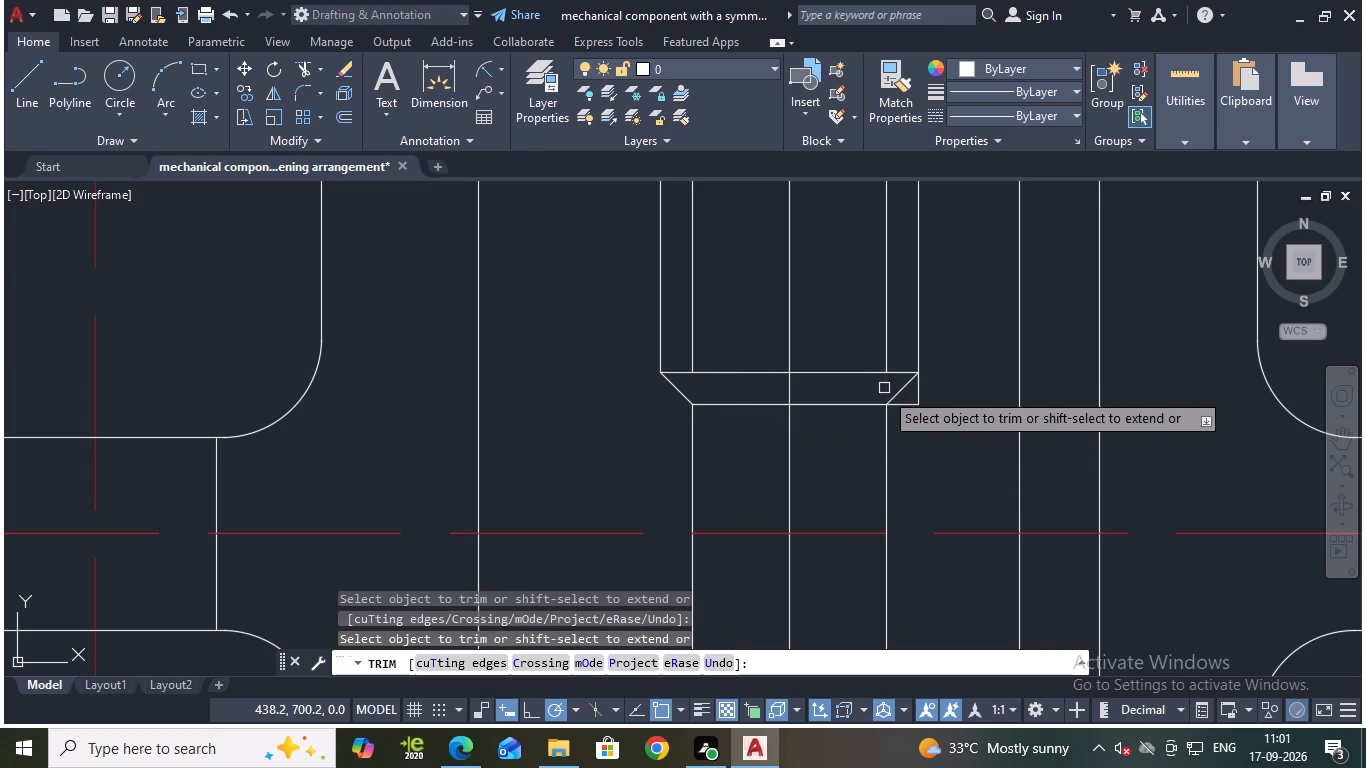
click(906, 411)
click(913, 401)
click(914, 400)
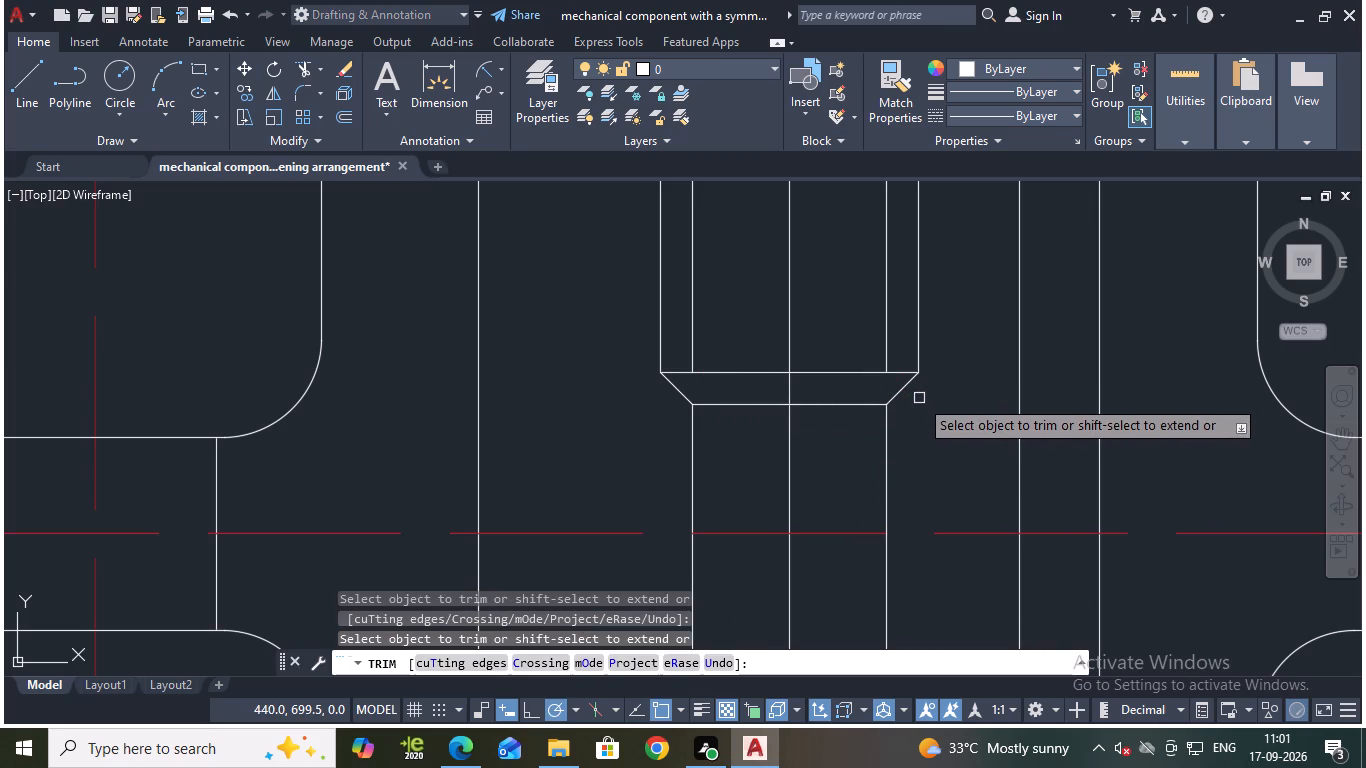
key(Escape)
Erase the two 6 mm offset line segments remaining above the chamfered step.
click(693, 343)
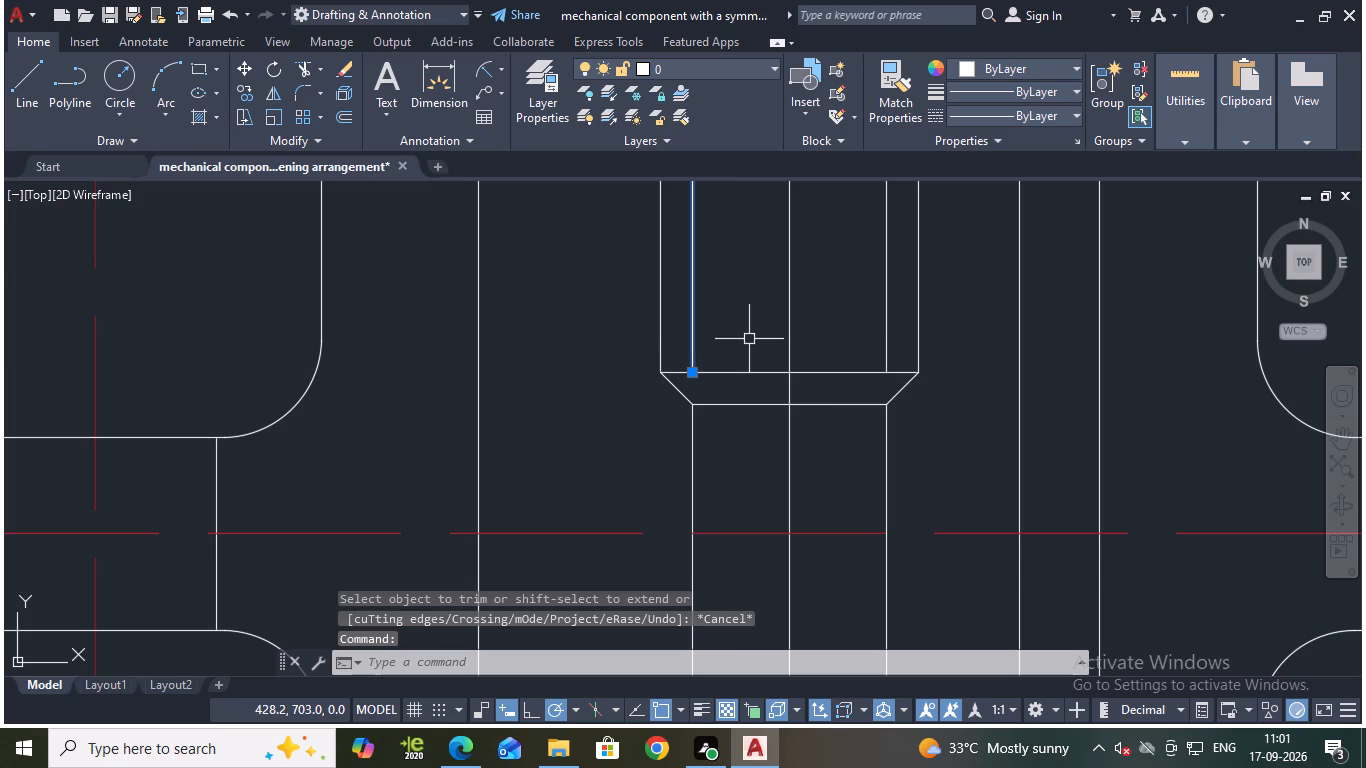
click(882, 335)
key(e)
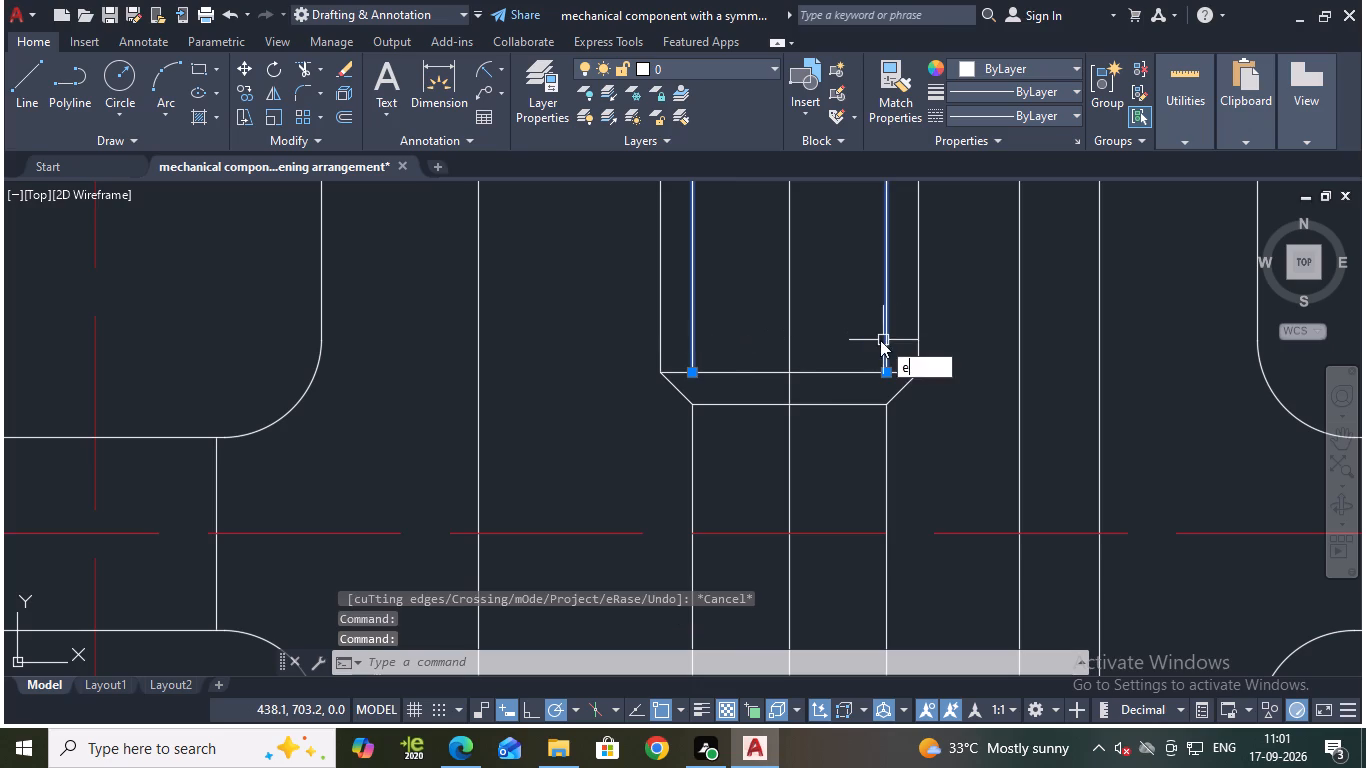
key(Return)
Save the drawing.
scroll(880, 340, down, 2)
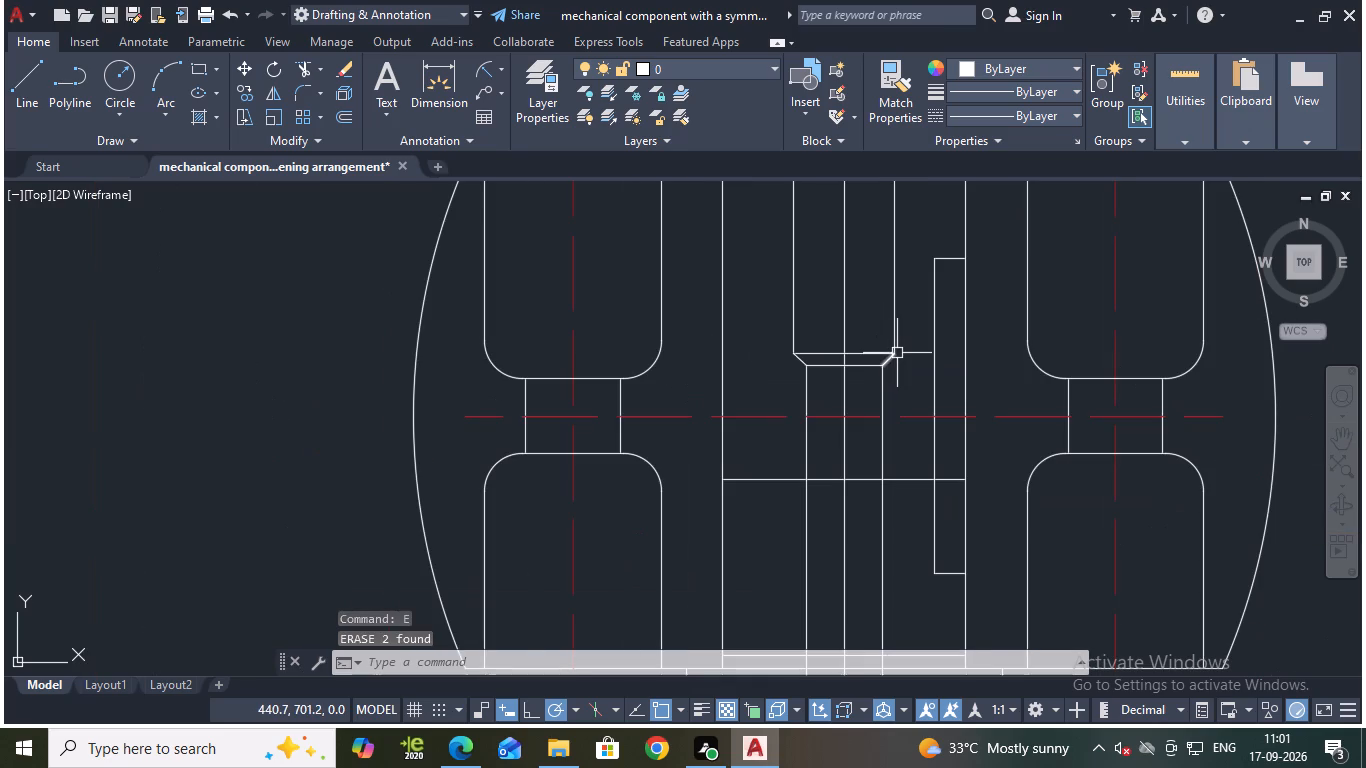
key(ctrl+s)
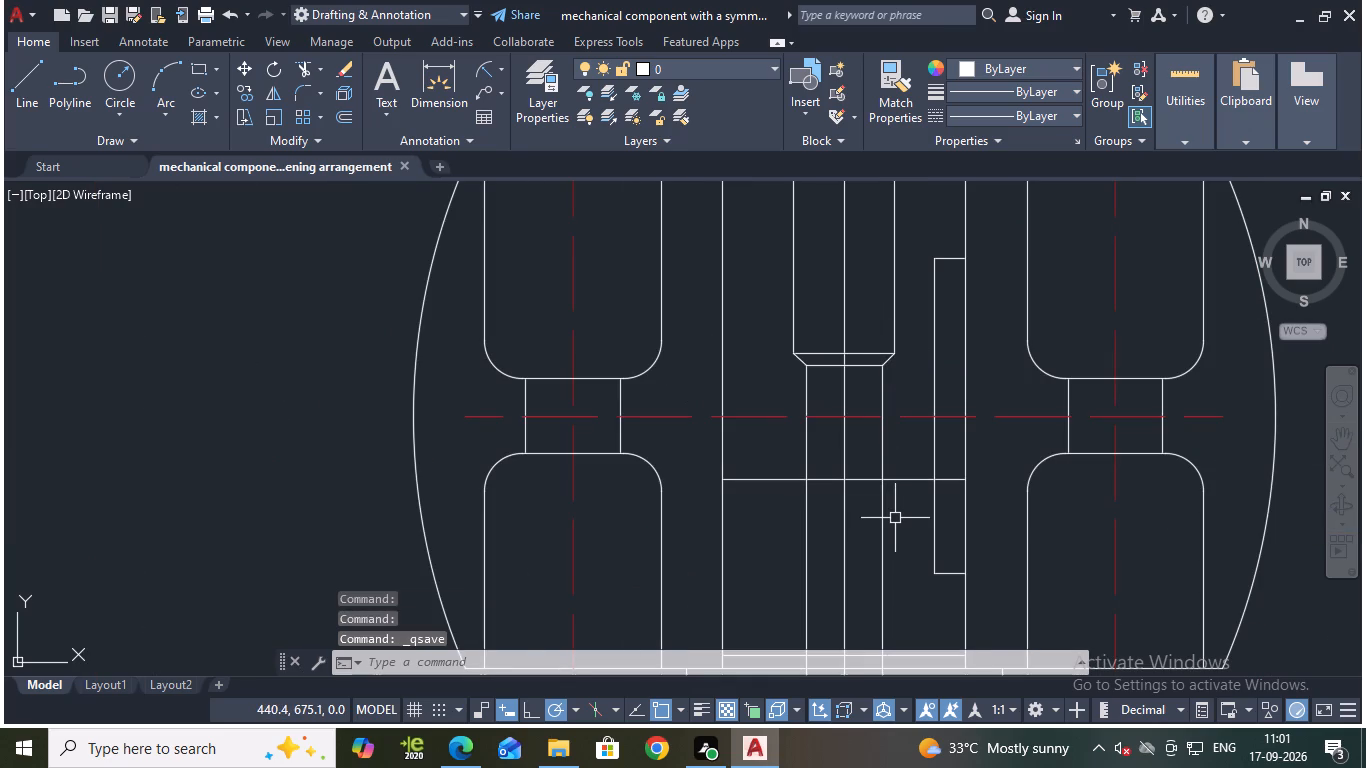
Trim the narrow shaft's two vertical lines below its lower horizontal line, and trim that horizontal's overhanging ends outside the shaft.
text(tr)
key(Return)
click(882, 518)
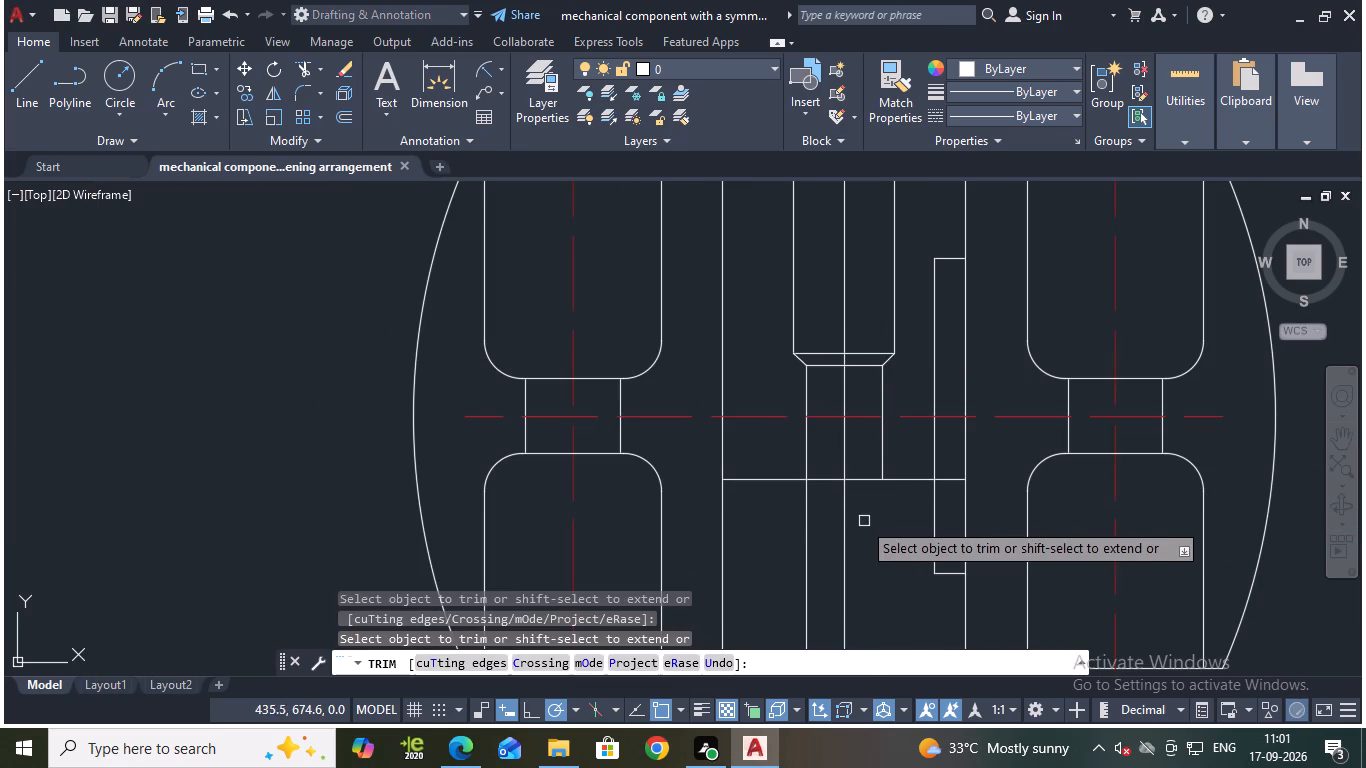
click(804, 526)
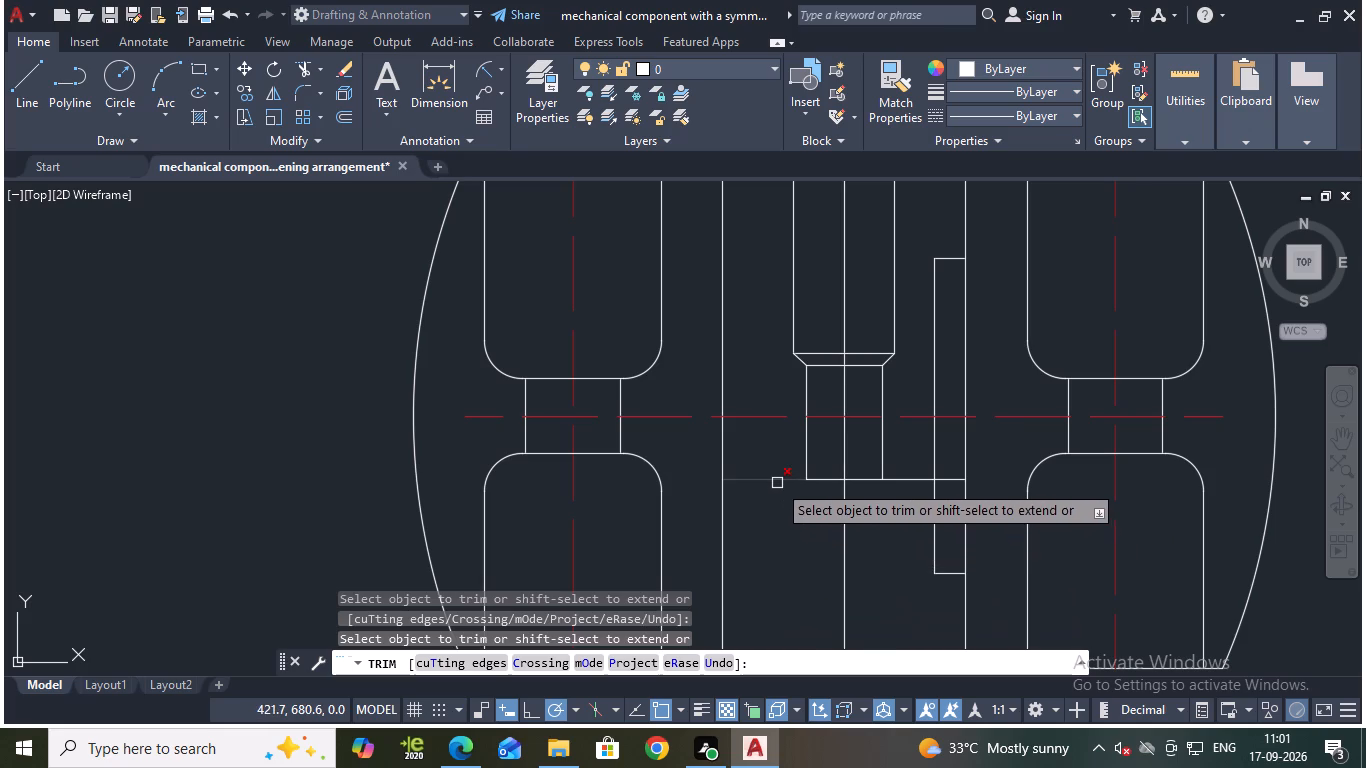
click(777, 483)
click(909, 477)
Remove the leftover pieces of the shaft's vertical lines at the opening's bottom and inside the lower extension.
scroll(903, 479, down, 2)
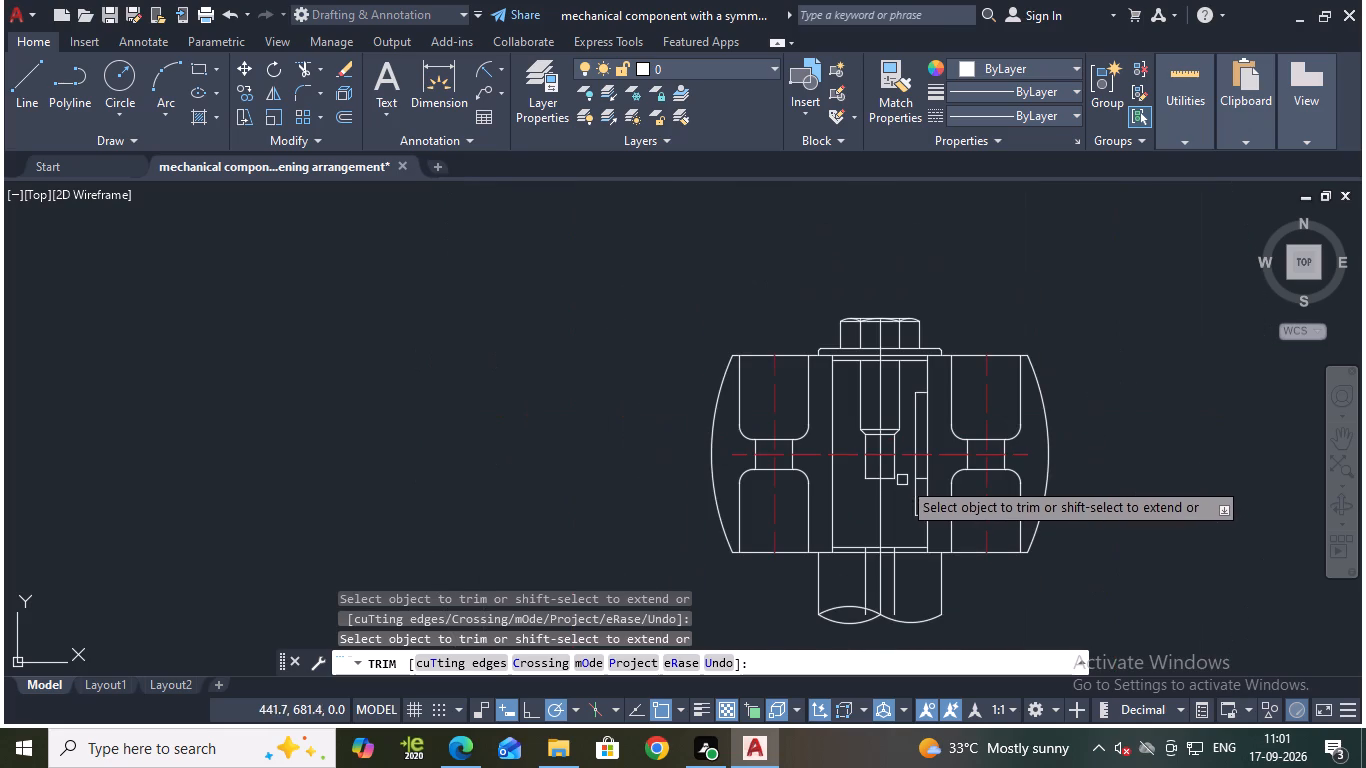
middle_drag(1107, 400, 1093, 396)
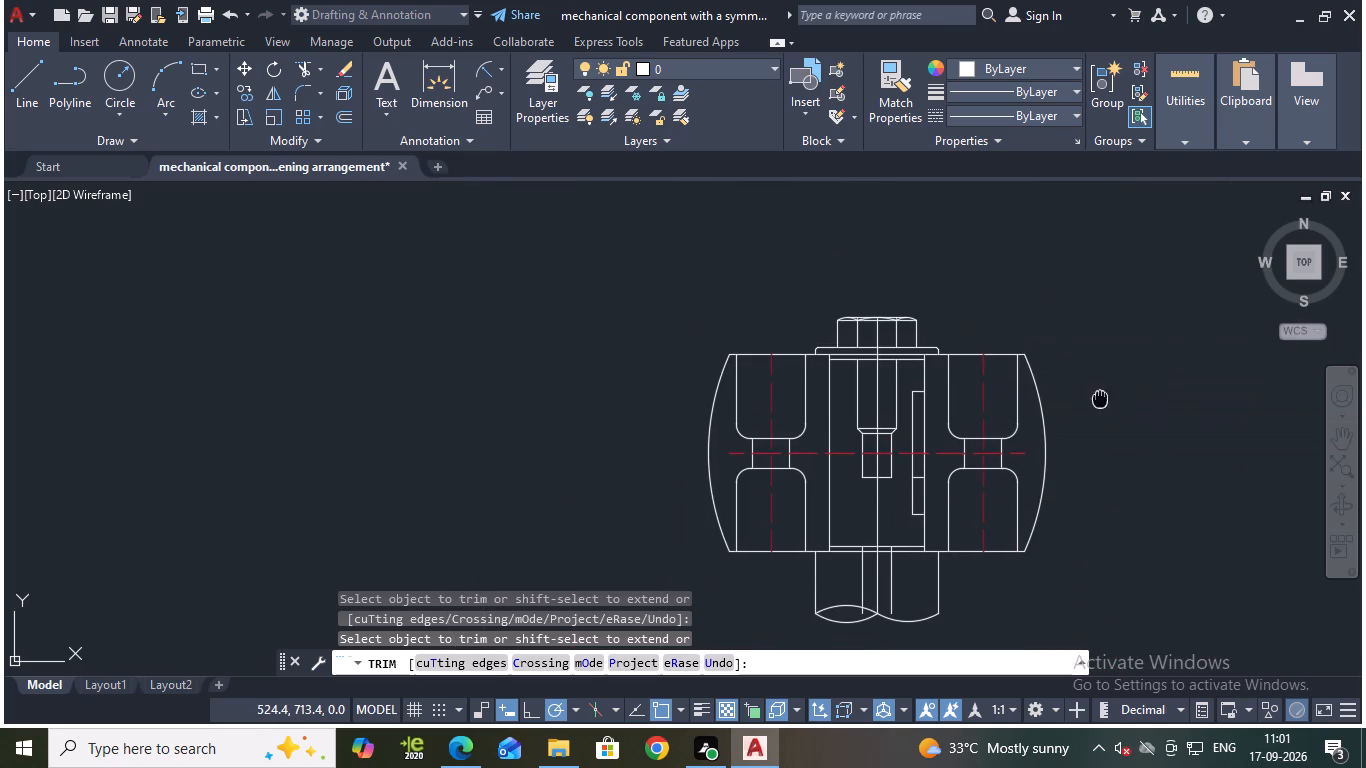
middle_drag(1093, 396, 1018, 353)
click(807, 544)
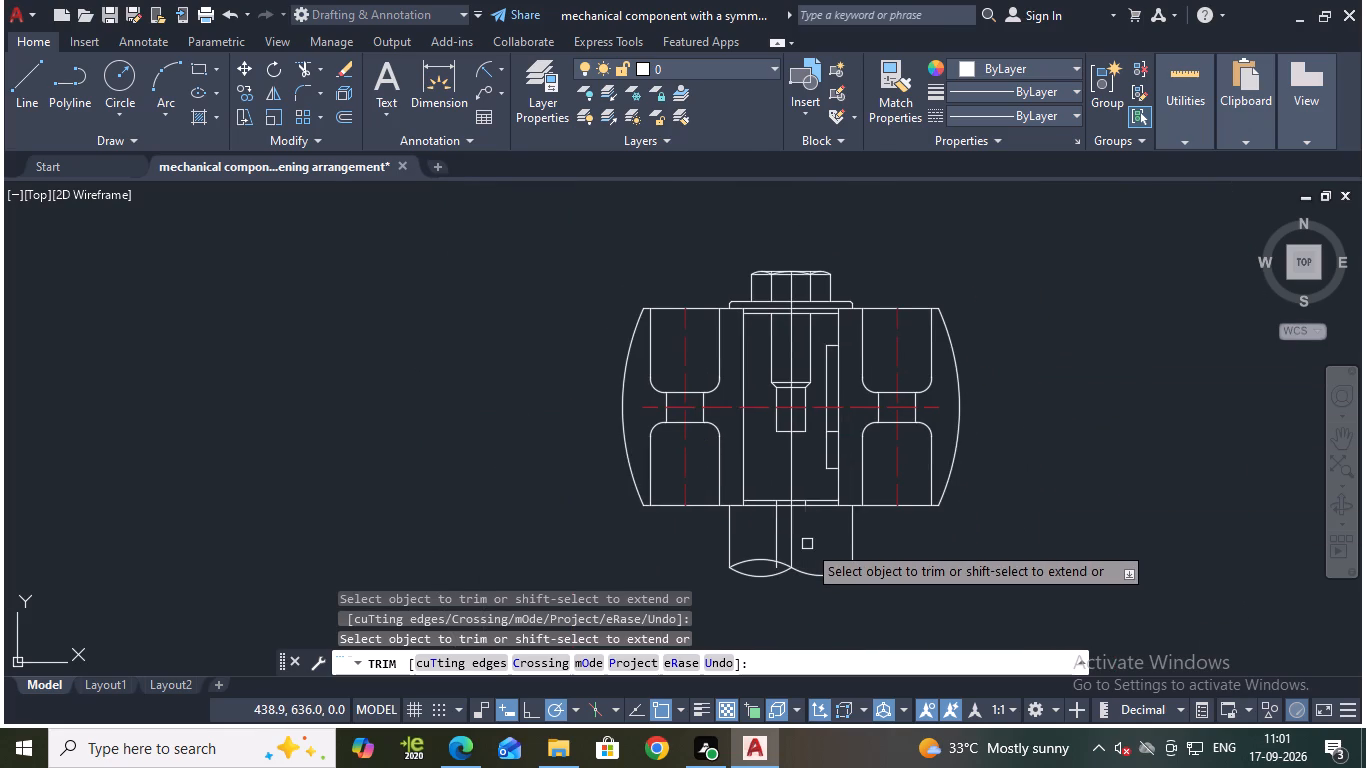
scroll(807, 544, up, 2)
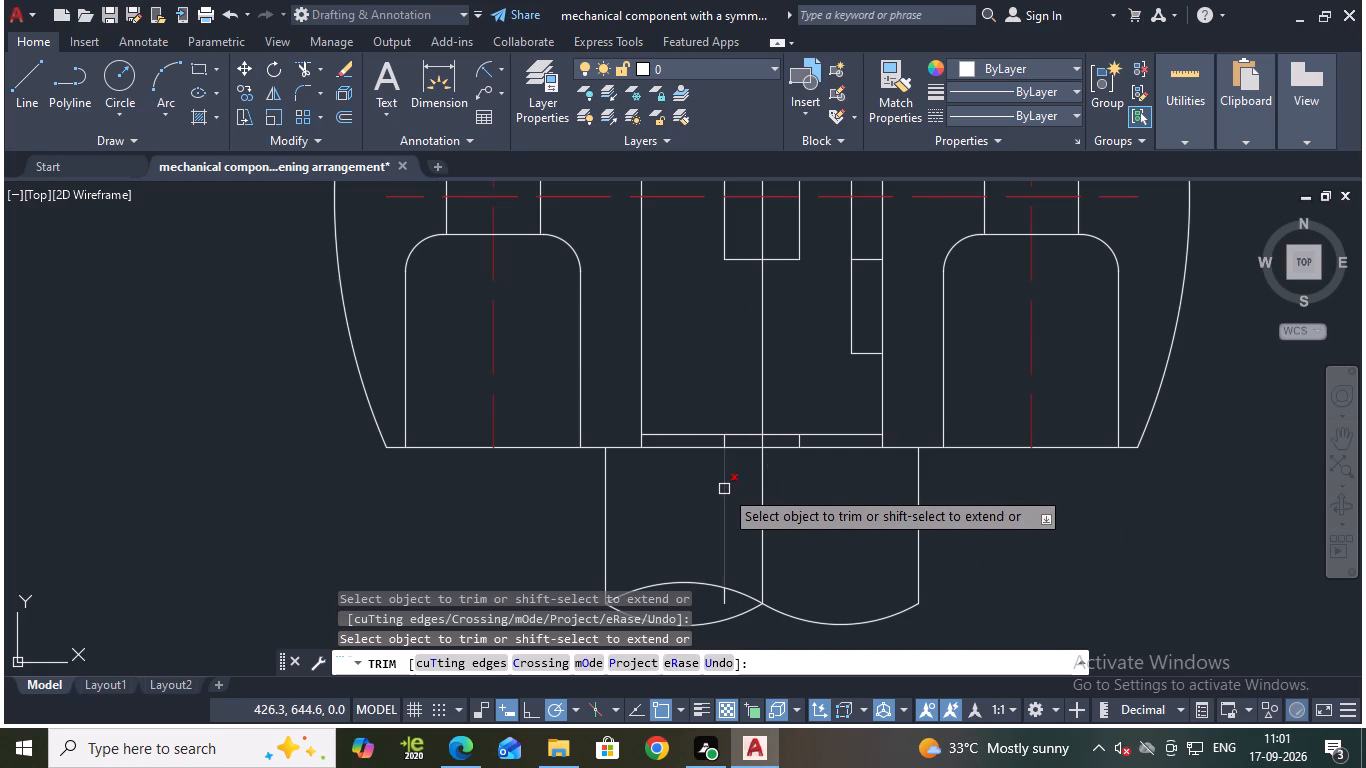
key(Escape)
click(724, 490)
scroll(803, 447, up, 3)
click(776, 435)
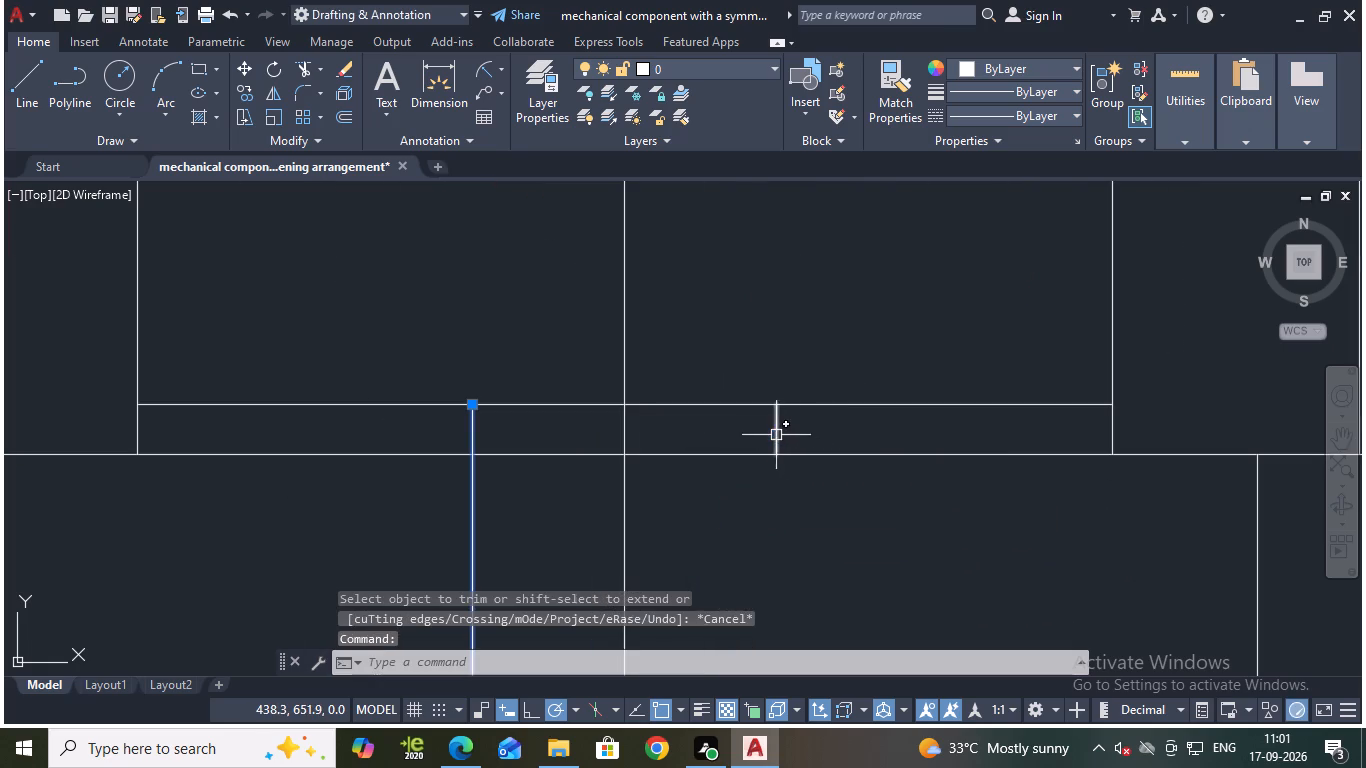
key(e)
key(Return)
Draw two crossing lines from the narrow shaft's lower corners, sloping inward and downward at 30° past the centre line.
scroll(956, 571, down, 1)
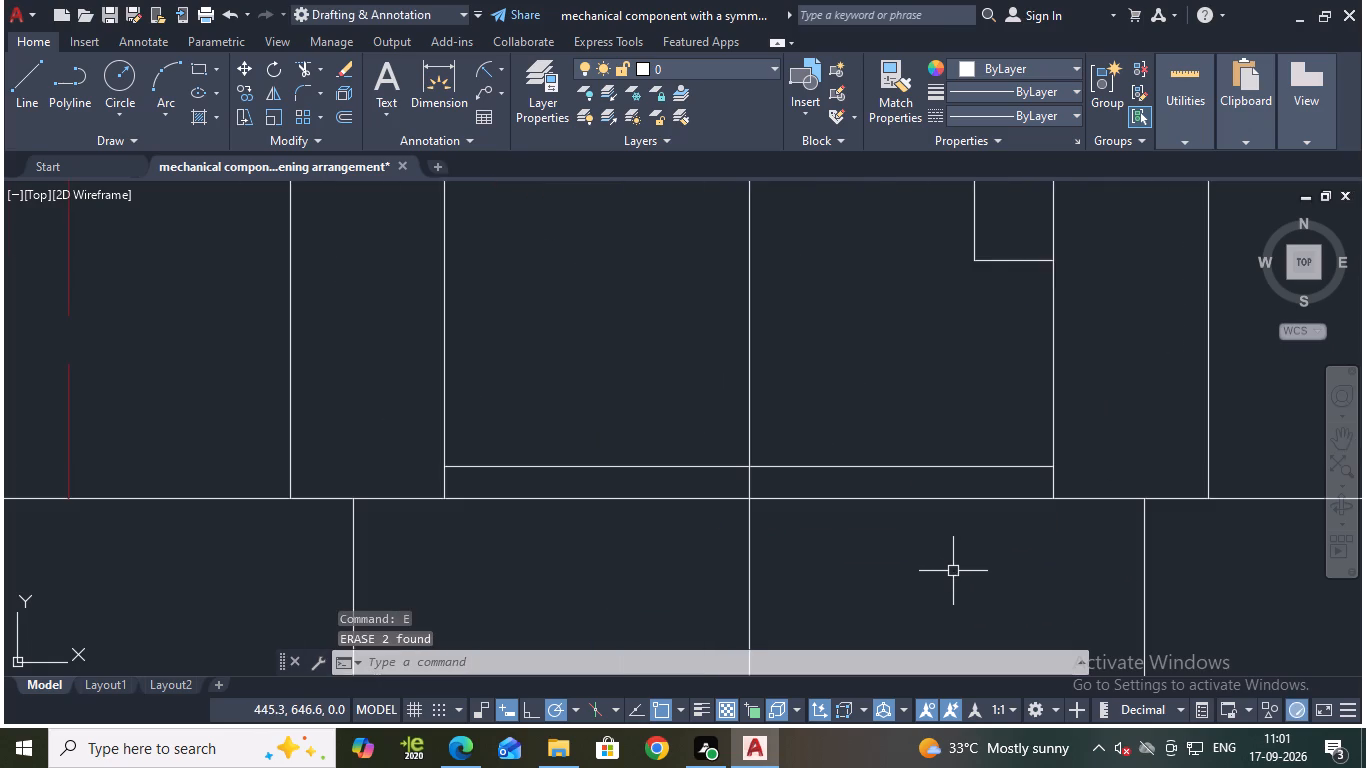
scroll(940, 550, down, 2)
middle_drag(887, 406, 838, 489)
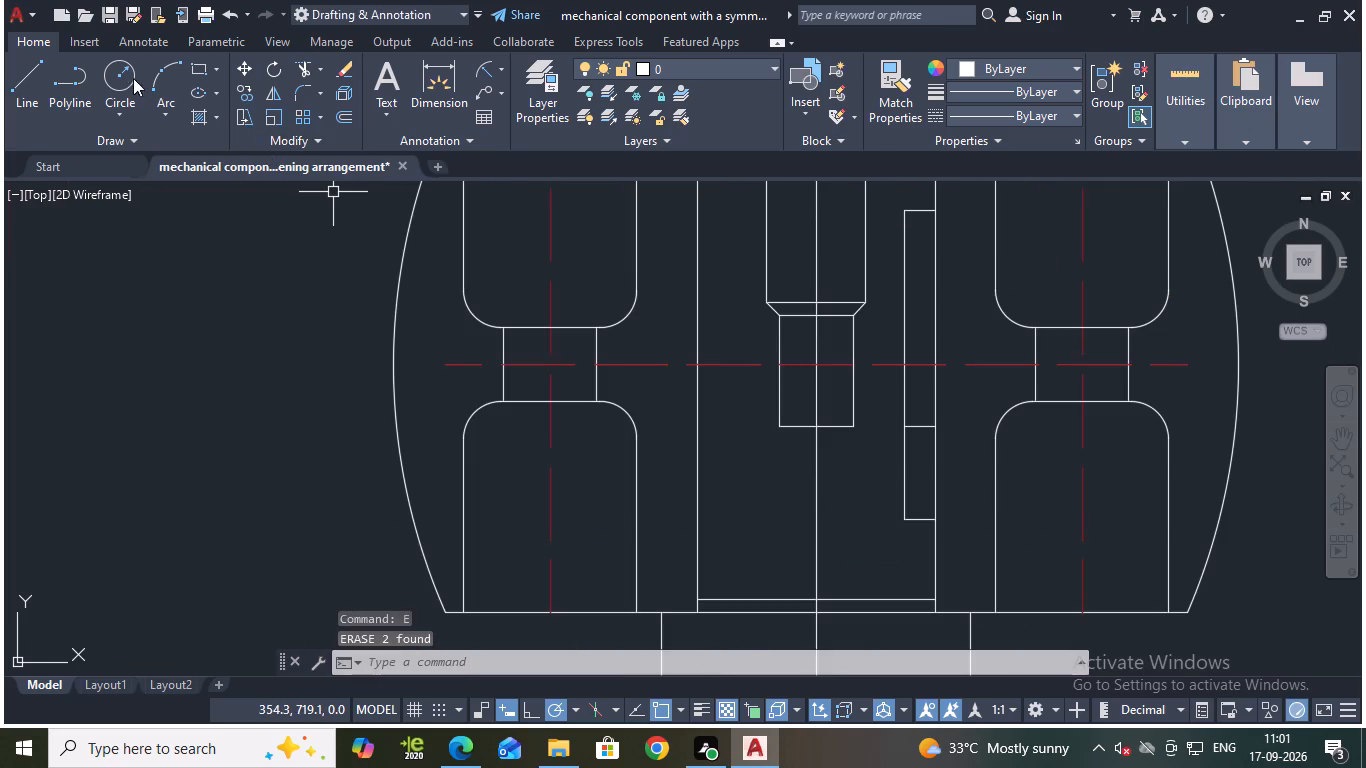
click(24, 78)
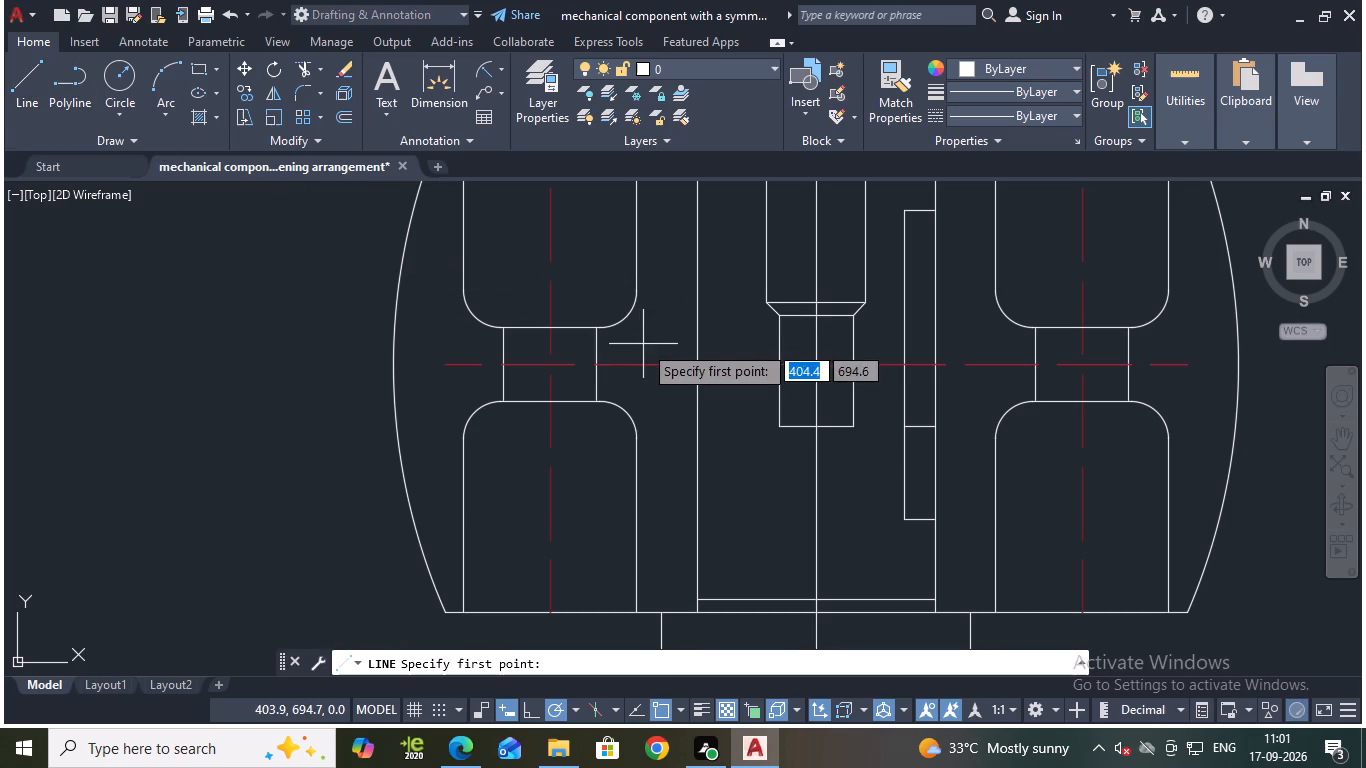
click(781, 425)
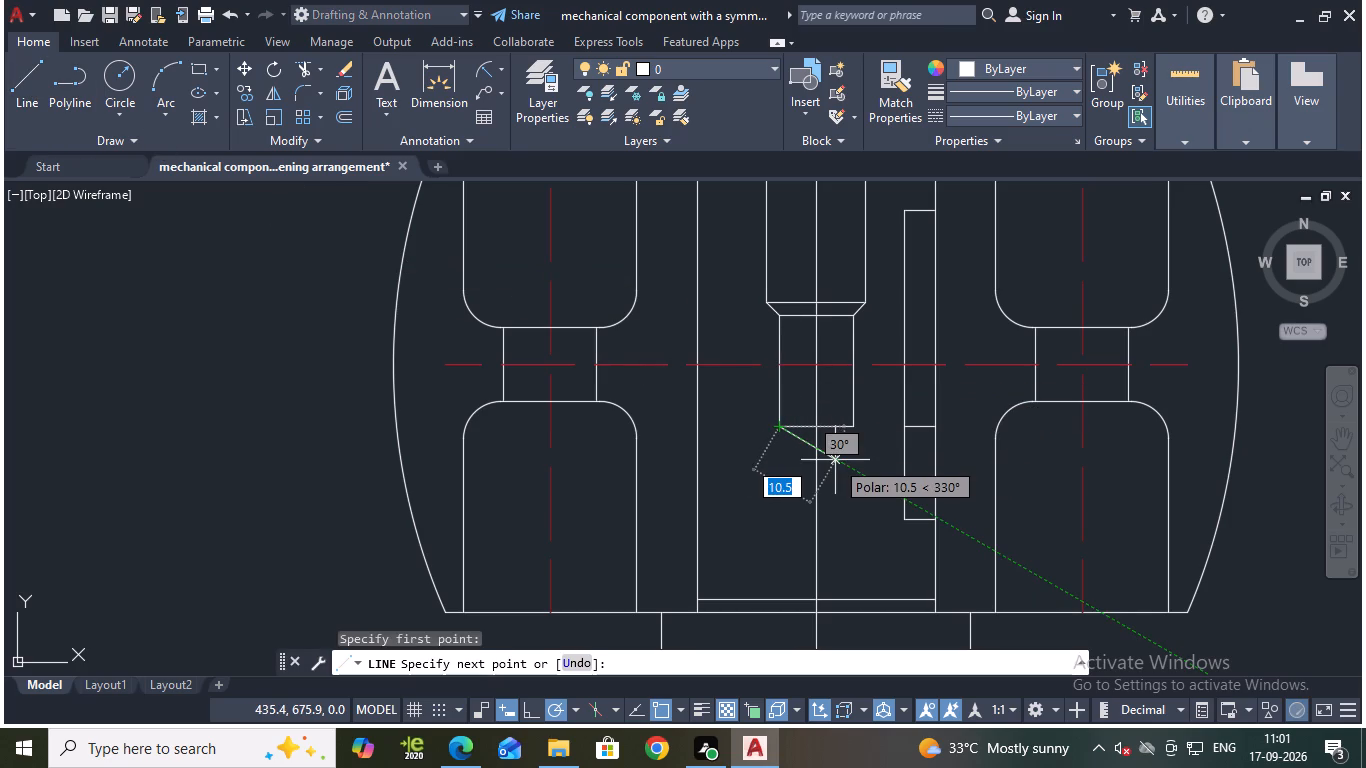
click(835, 460)
key(Escape)
key(space)
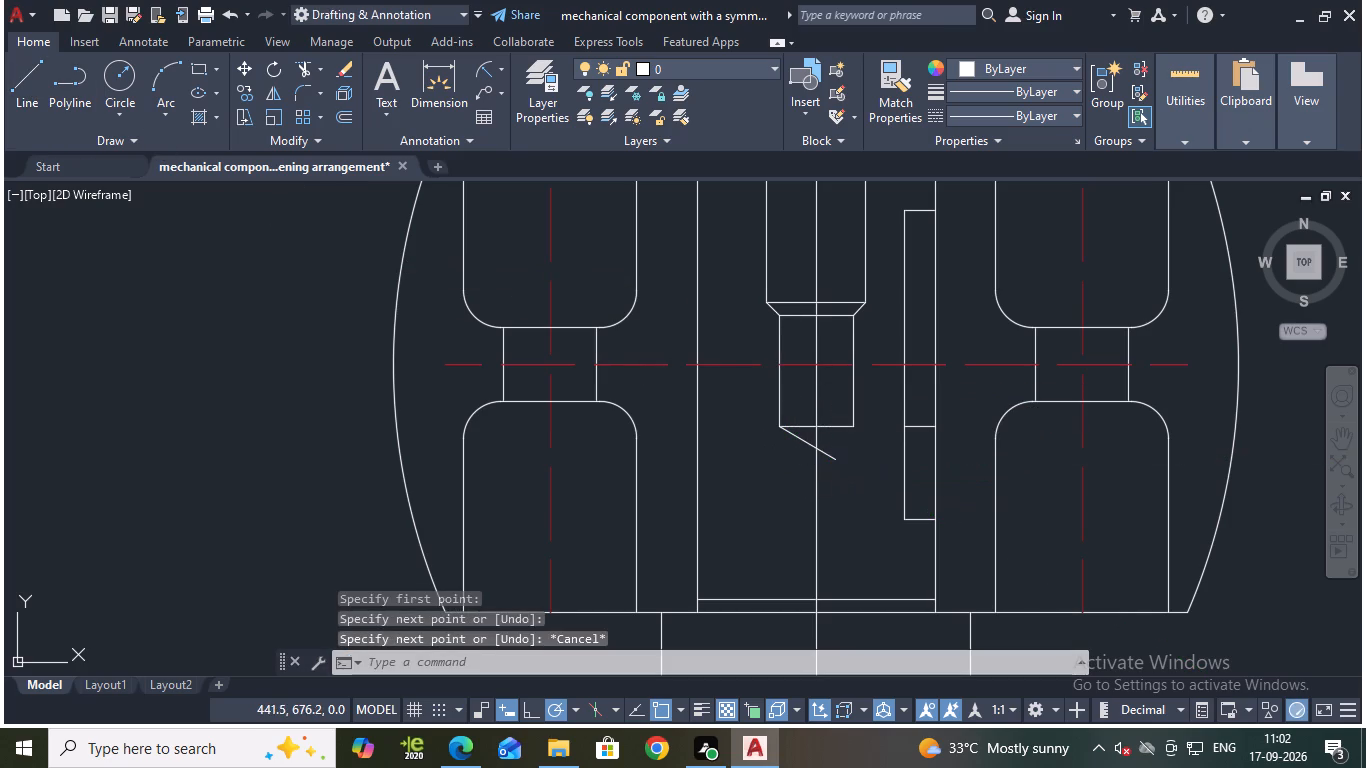
click(856, 426)
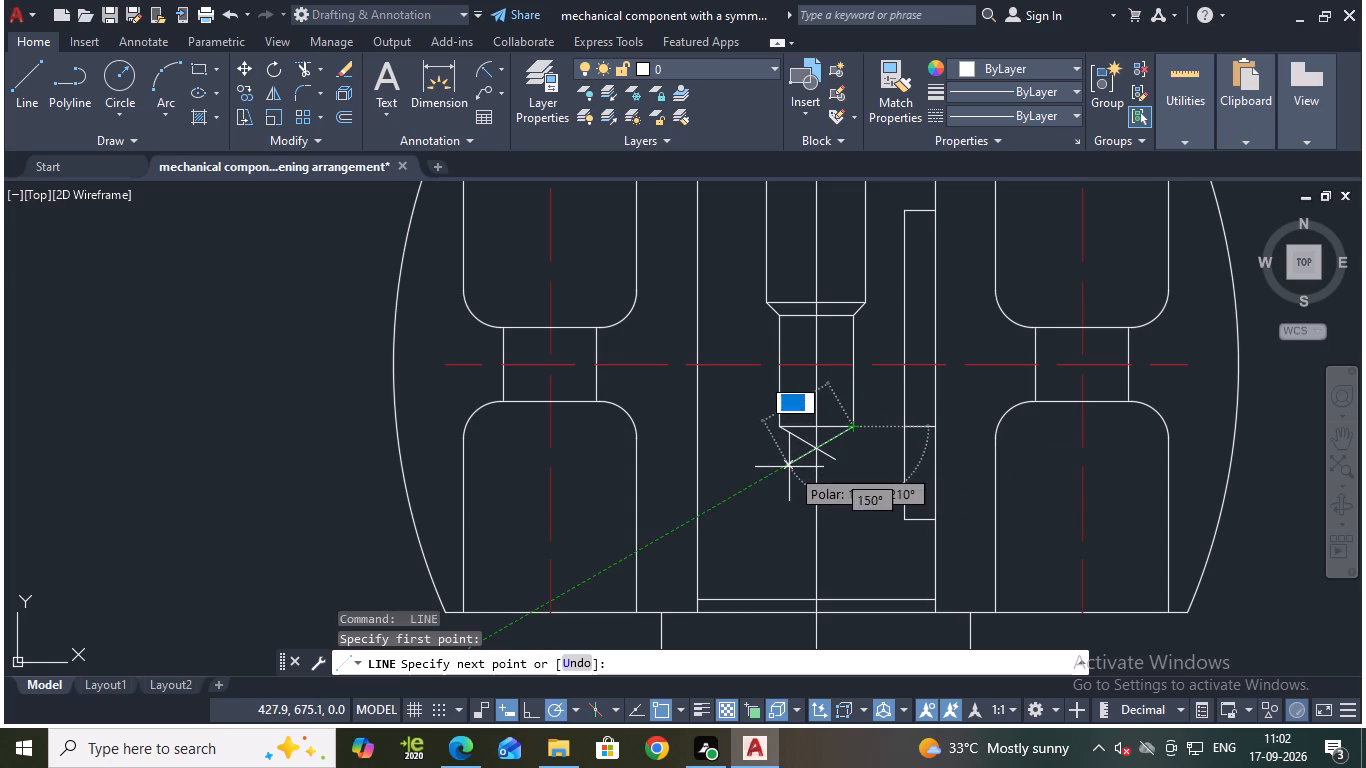
click(789, 467)
key(Escape)
Trim both sloping lines beyond their crossing so they form a pointed tip on the centre line.
scroll(821, 447, up, 2)
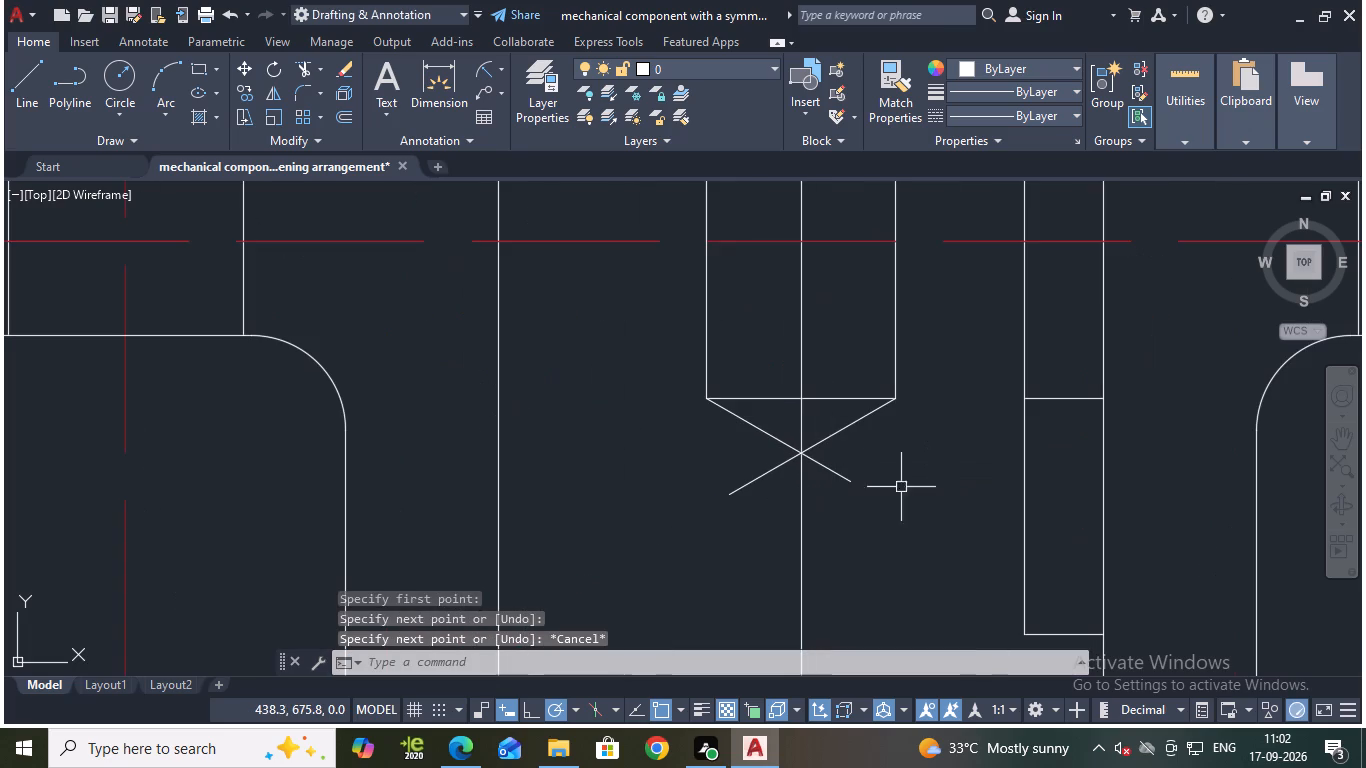
text(tr)
key(Return)
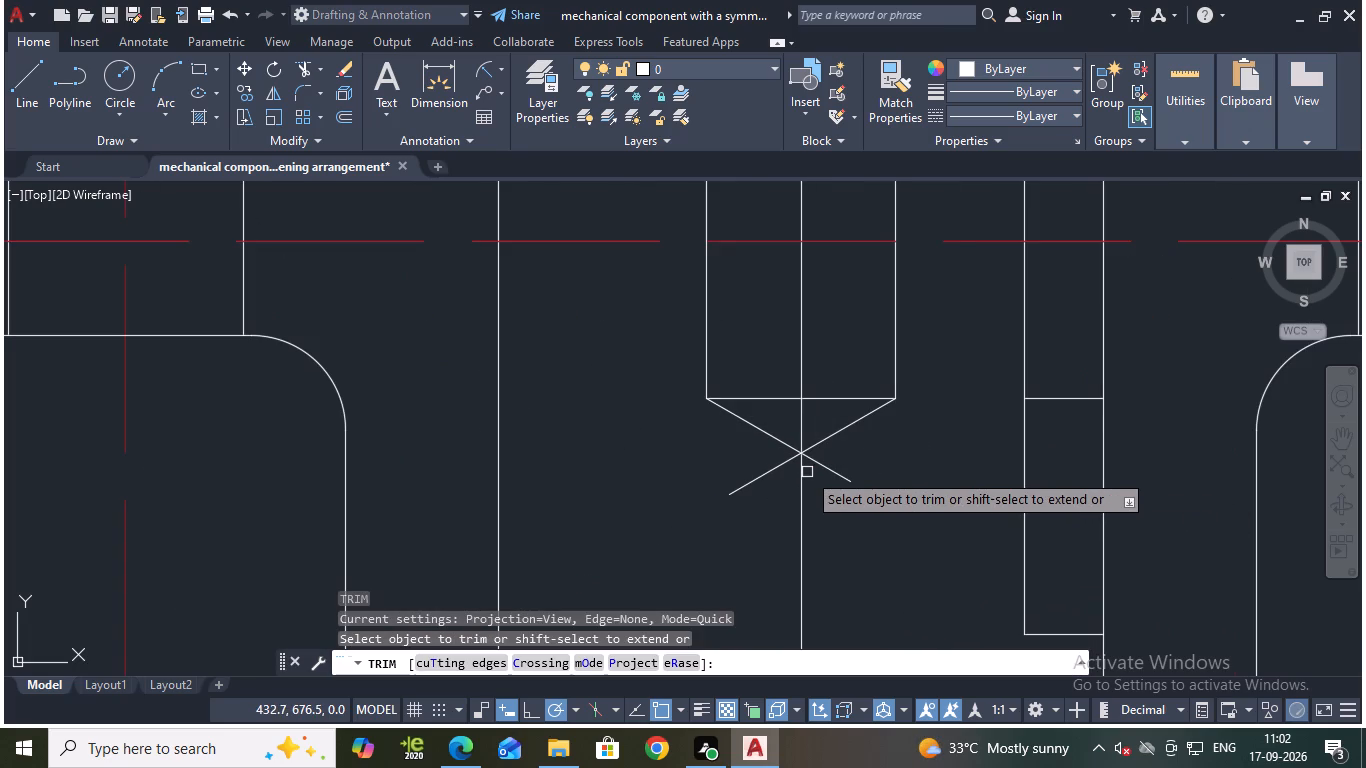
click(815, 461)
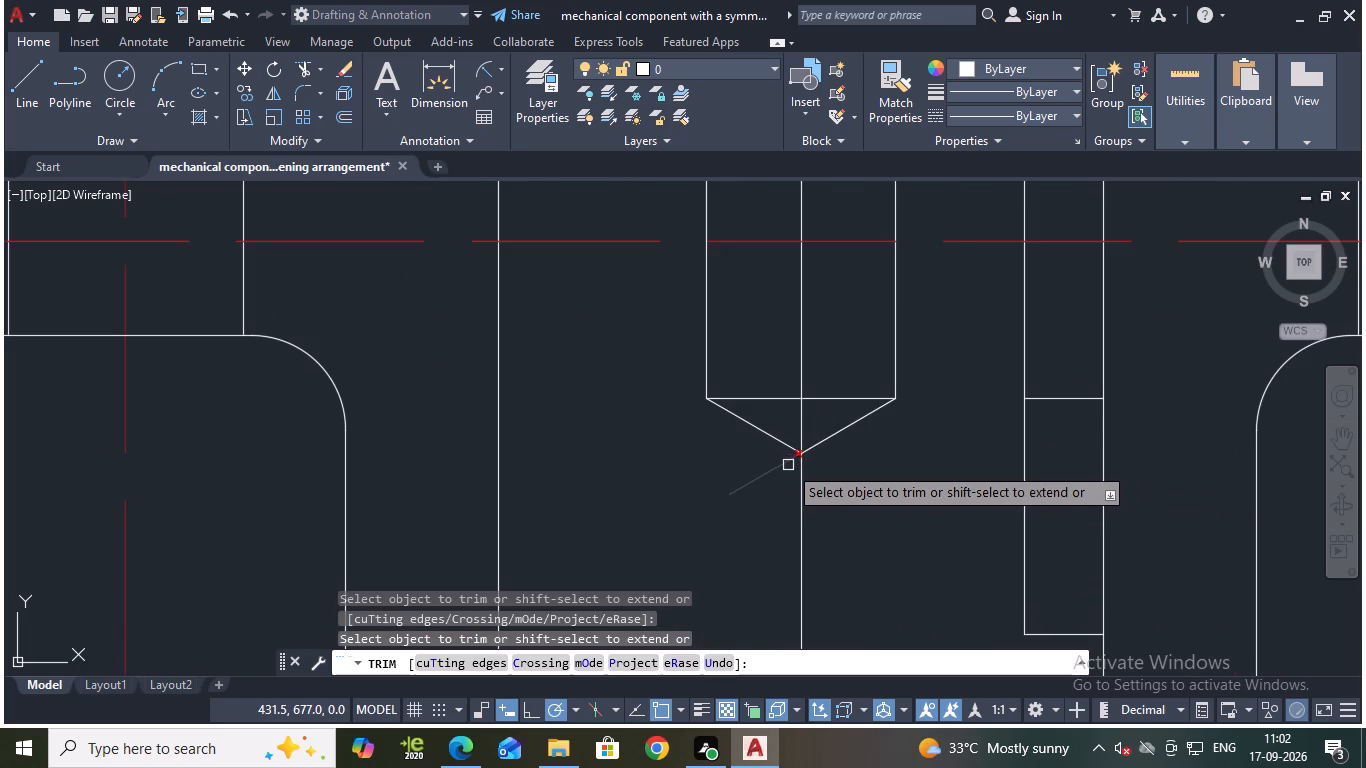
click(788, 465)
scroll(776, 496, down, 3)
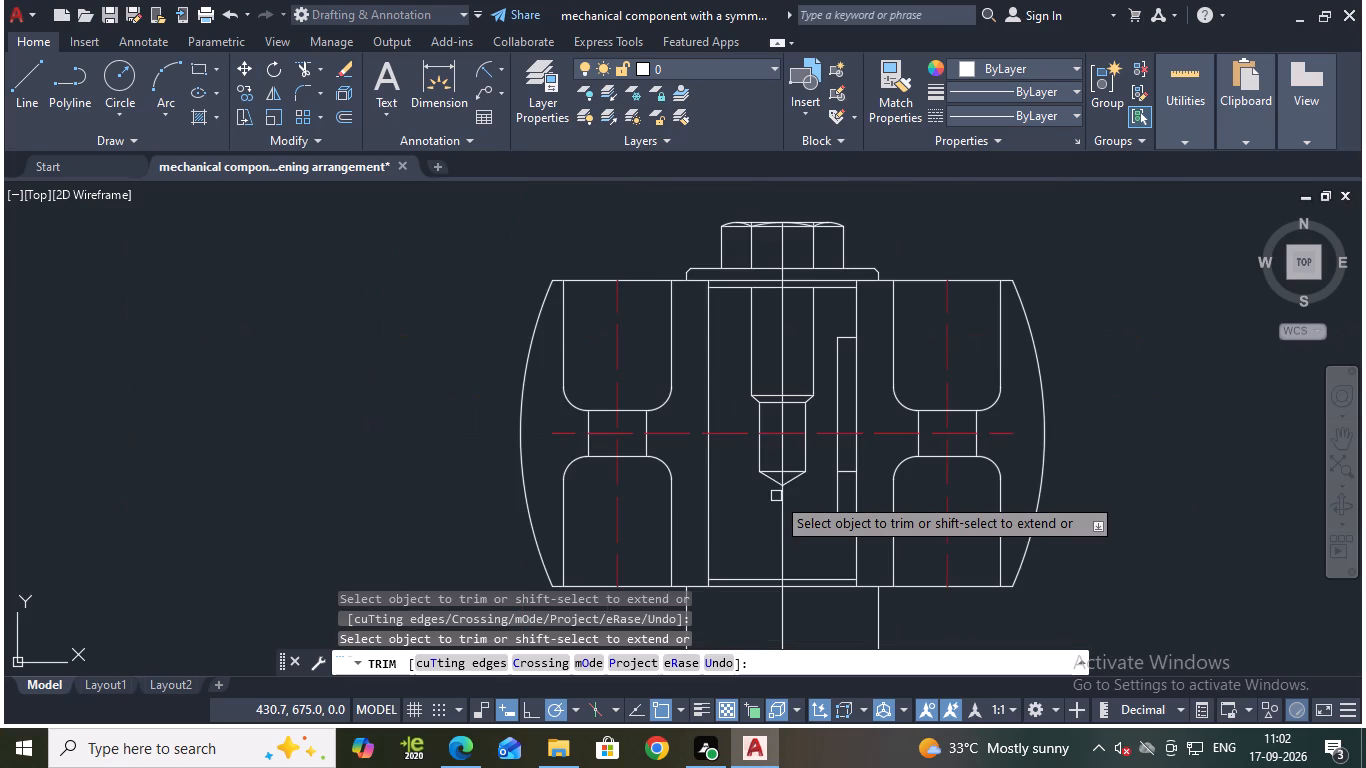
key(Escape)
Set the central vertical line's linetype to ACAD_ISO02W100 and its colour to red.
middle_drag(802, 546, 763, 386)
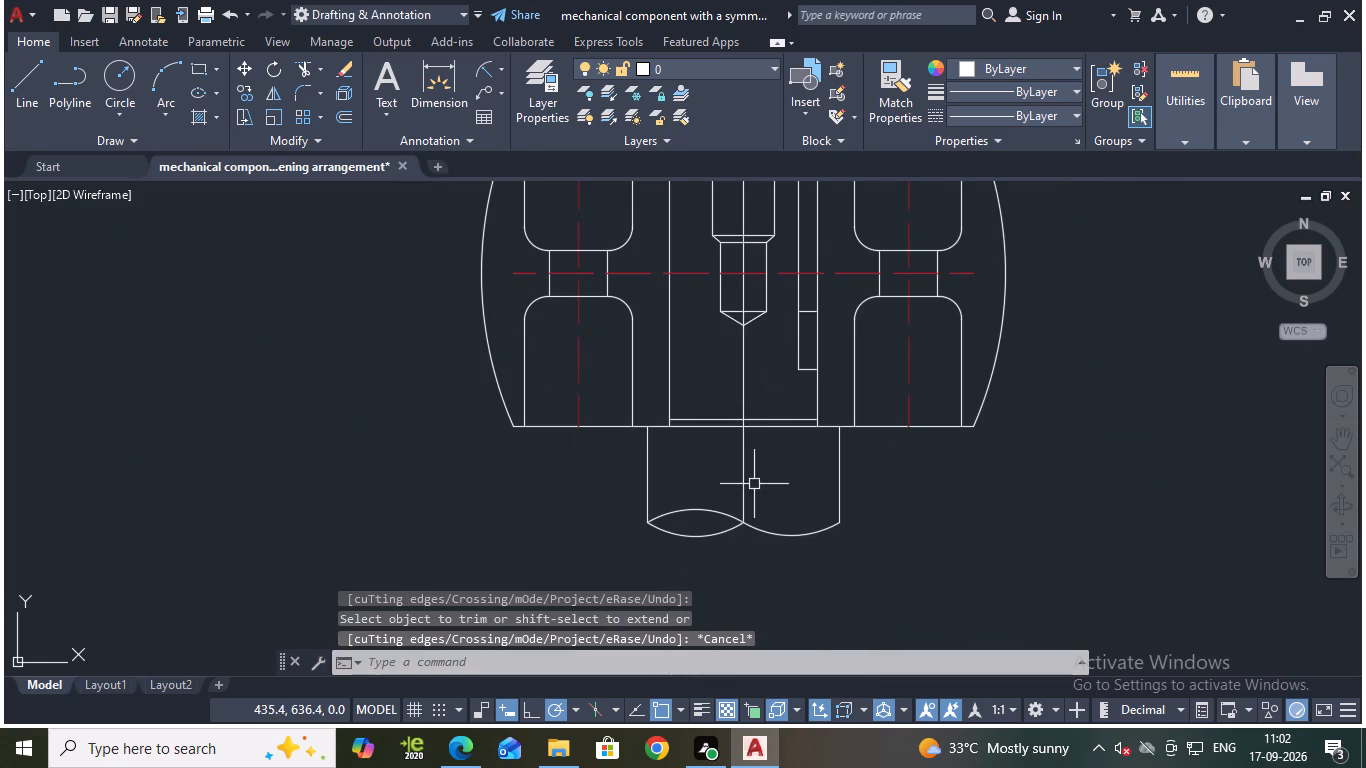
click(743, 484)
click(1042, 108)
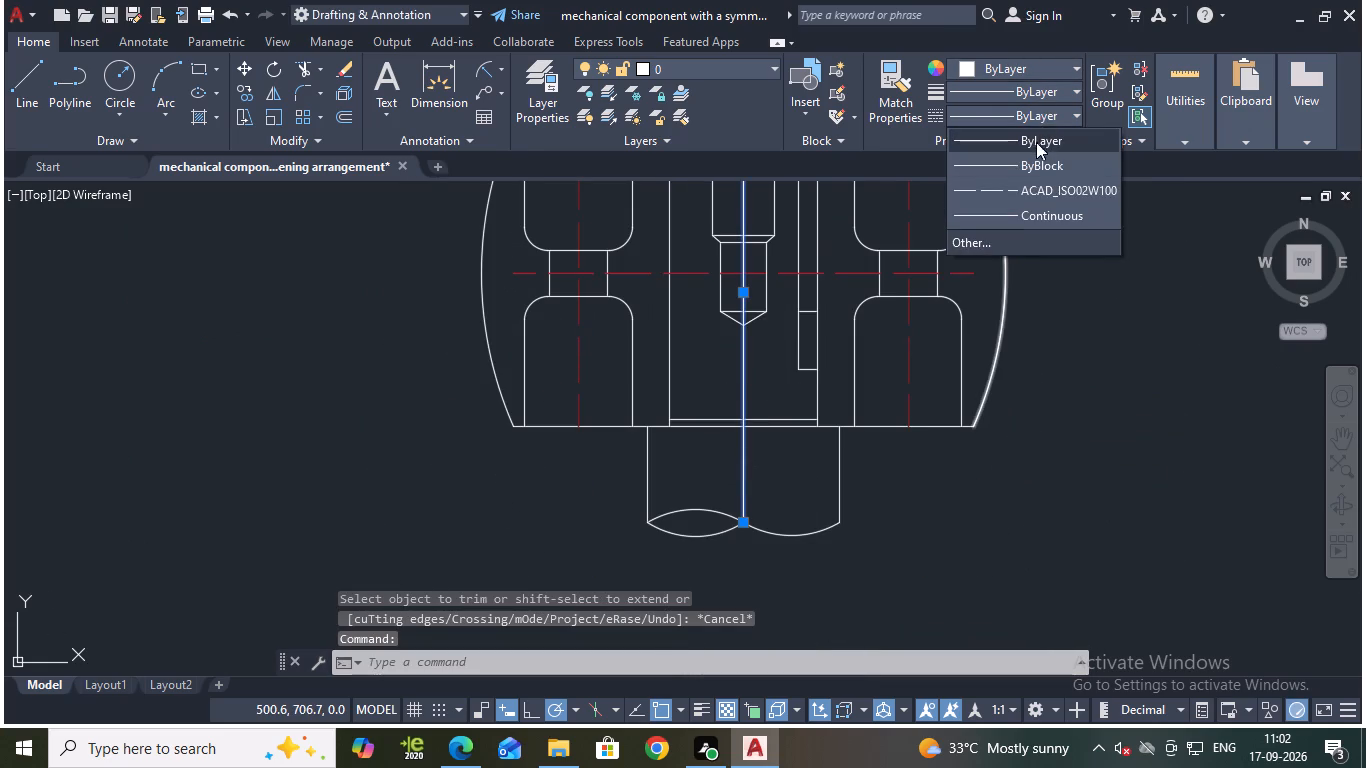
click(1038, 184)
click(1017, 70)
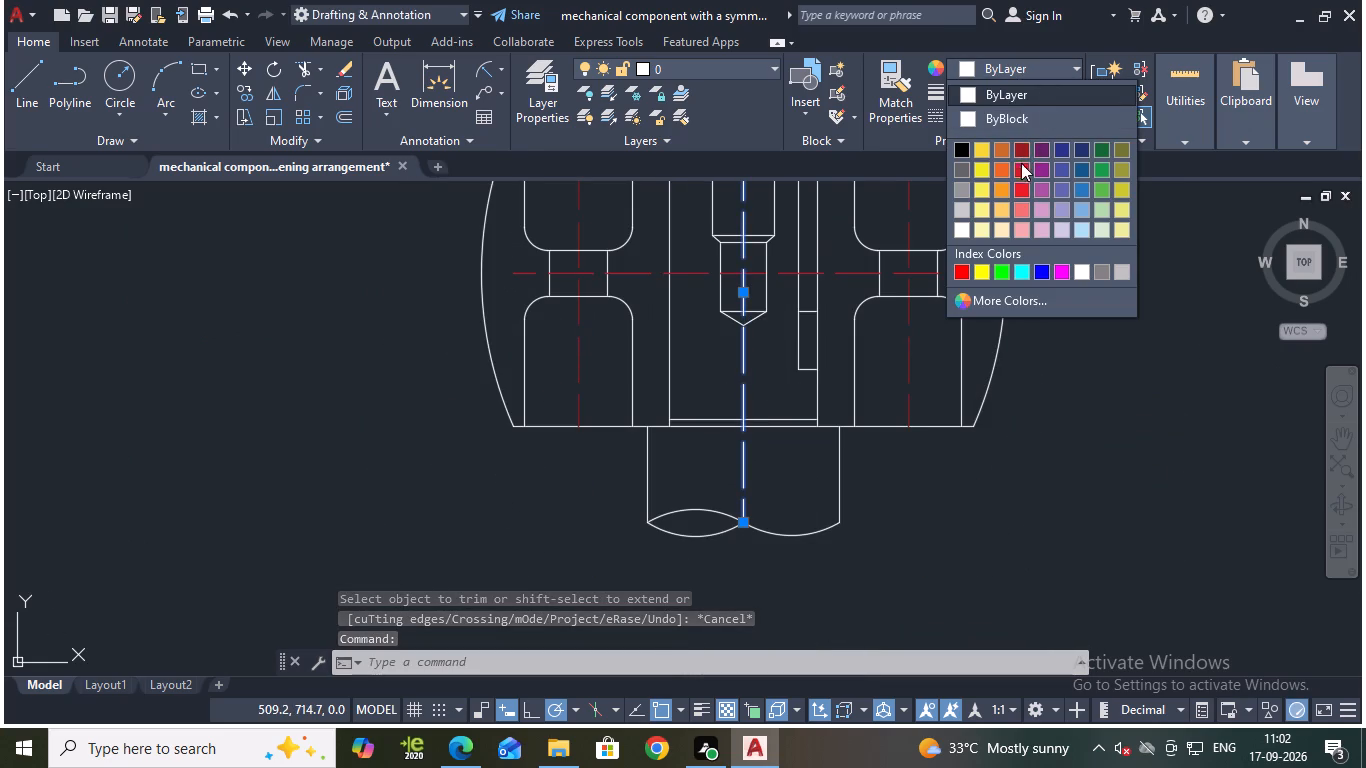
click(1017, 171)
key(Escape)
Save the drawing.
middle_drag(1079, 322, 1007, 401)
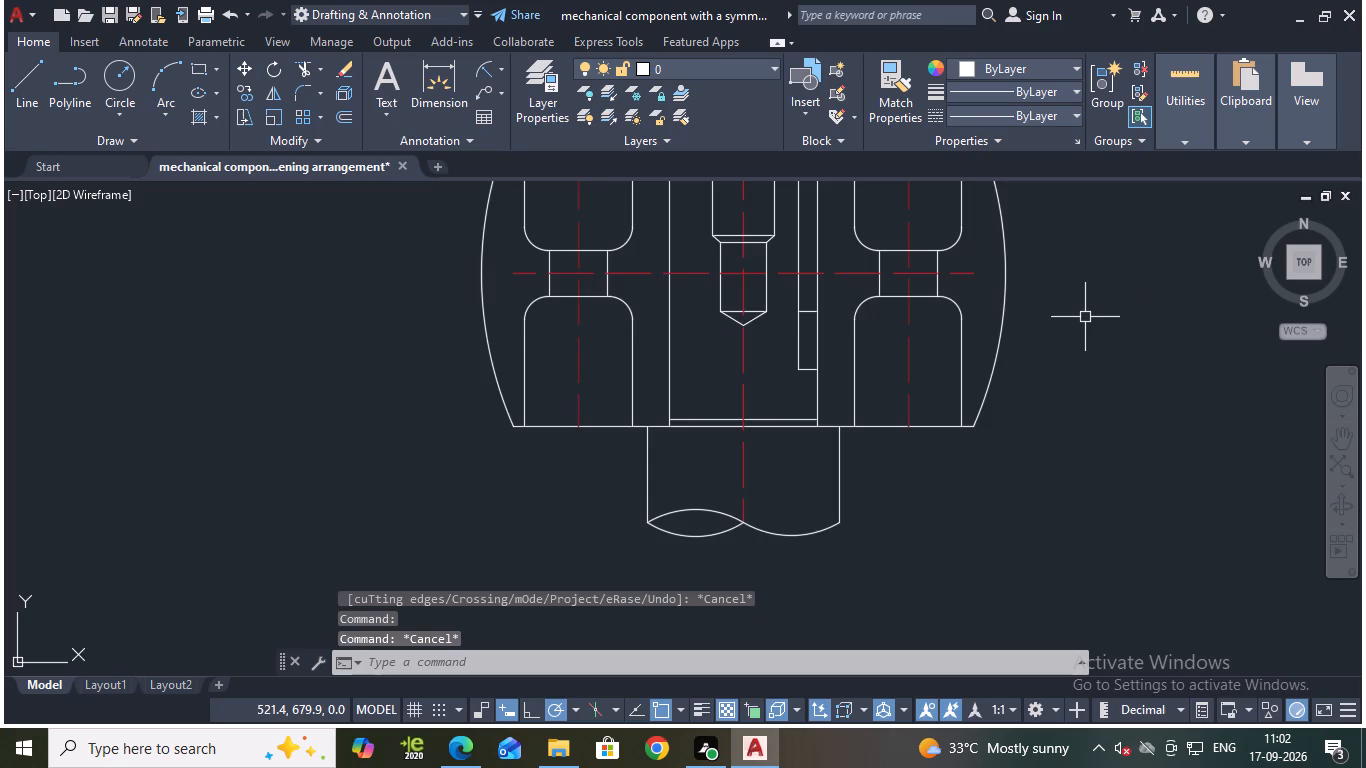
middle_drag(1007, 401, 1000, 407)
key(ctrl+s)
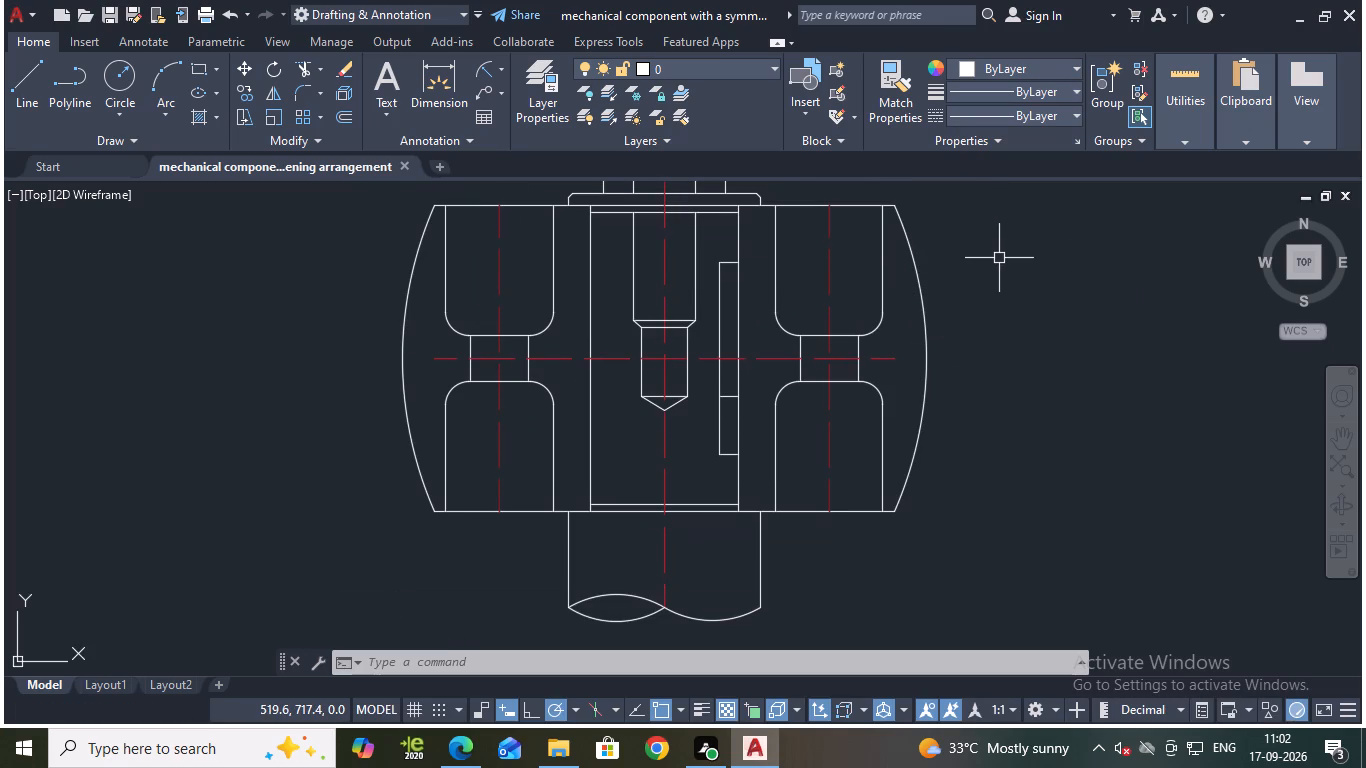
Erase the short horizontal line crossing the narrow rectangular slot beside the shaft.
scroll(767, 409, up, 2)
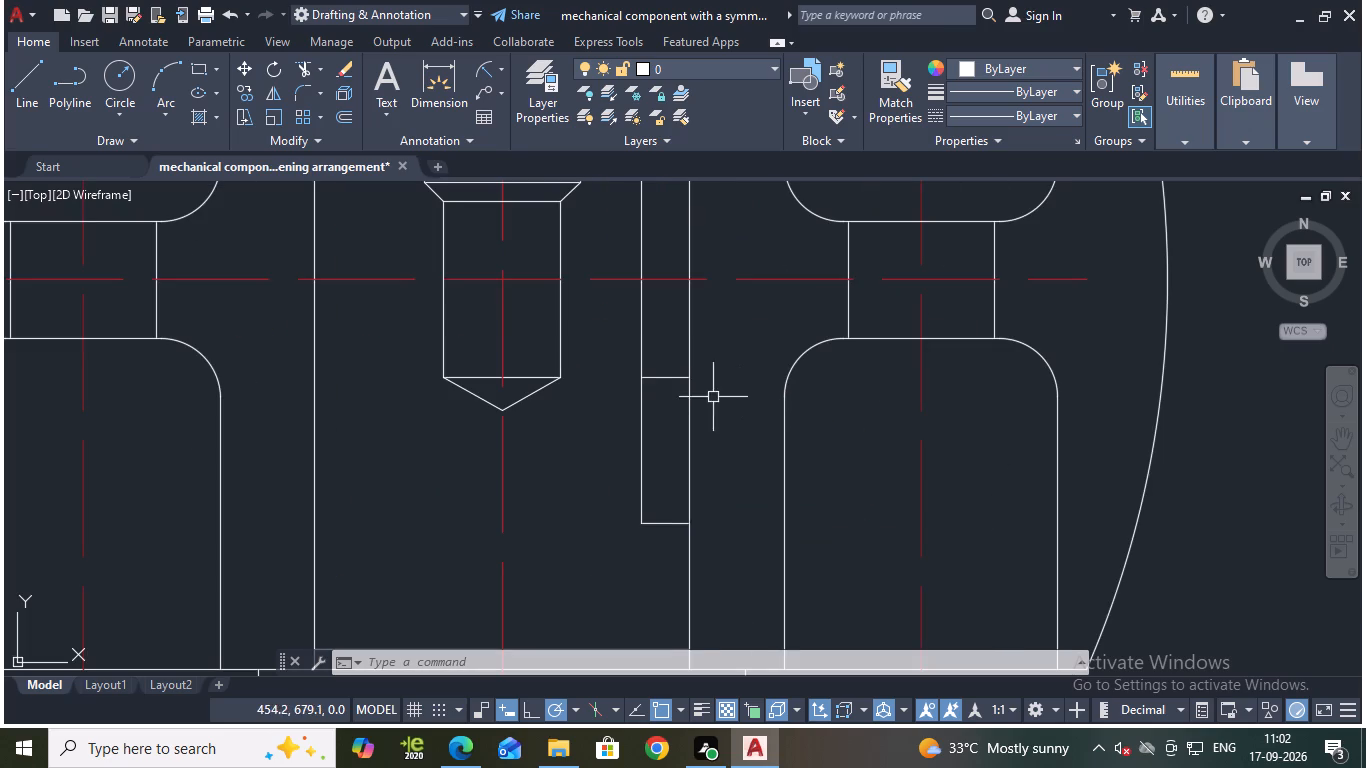
click(665, 380)
key(e)
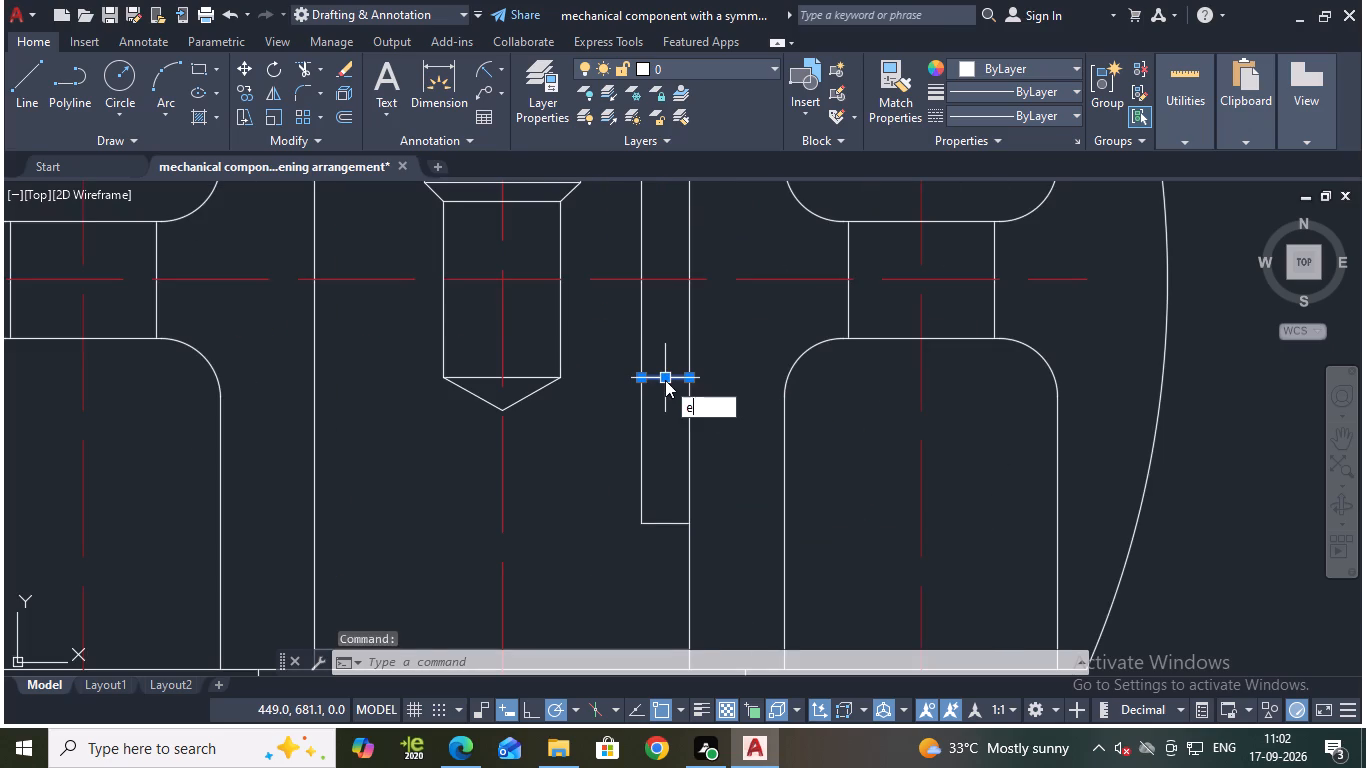
key(Return)
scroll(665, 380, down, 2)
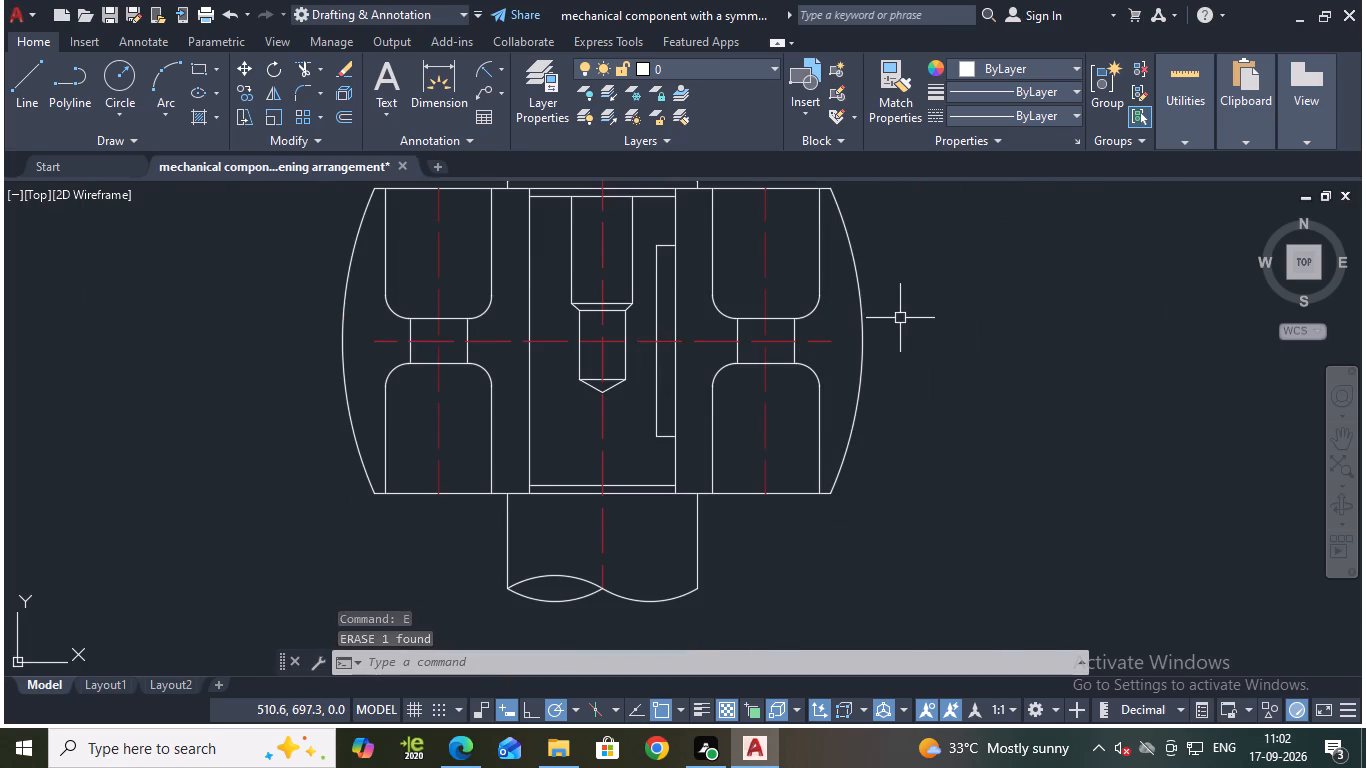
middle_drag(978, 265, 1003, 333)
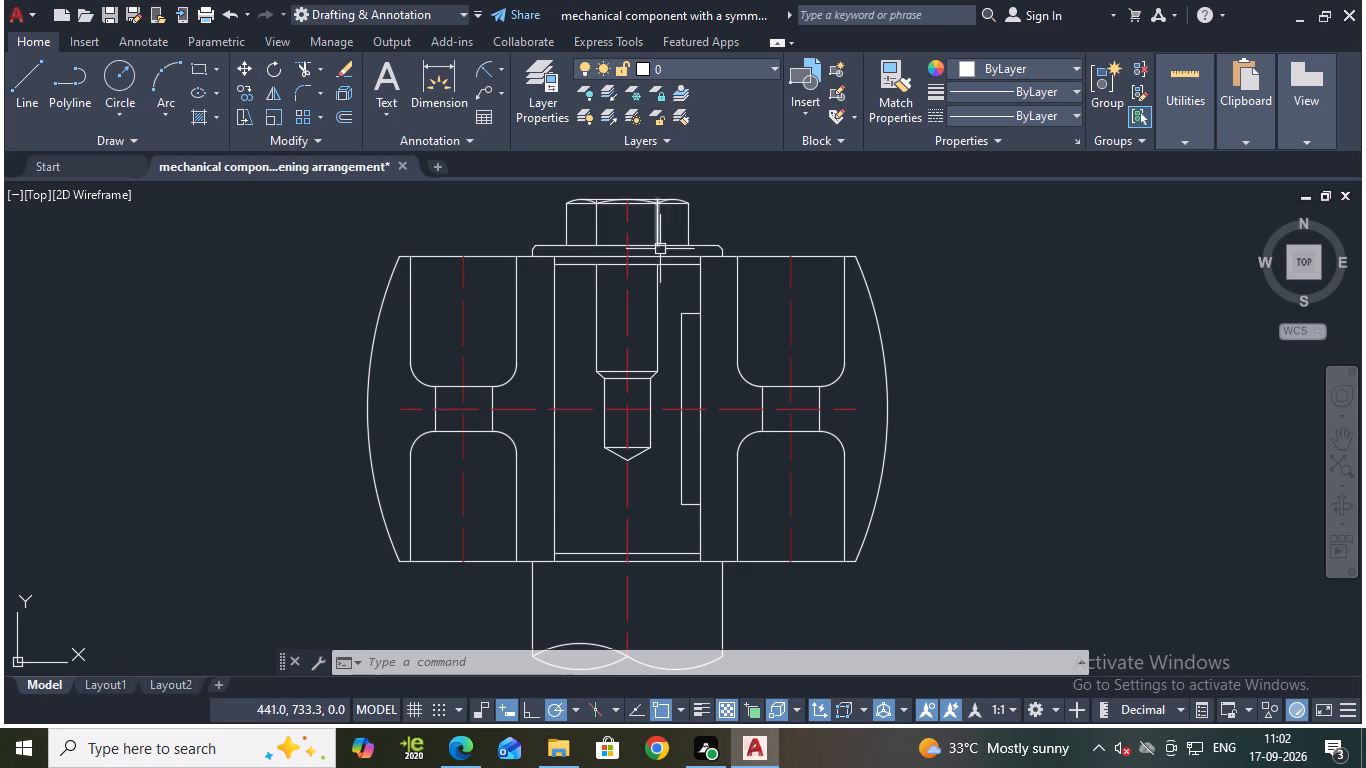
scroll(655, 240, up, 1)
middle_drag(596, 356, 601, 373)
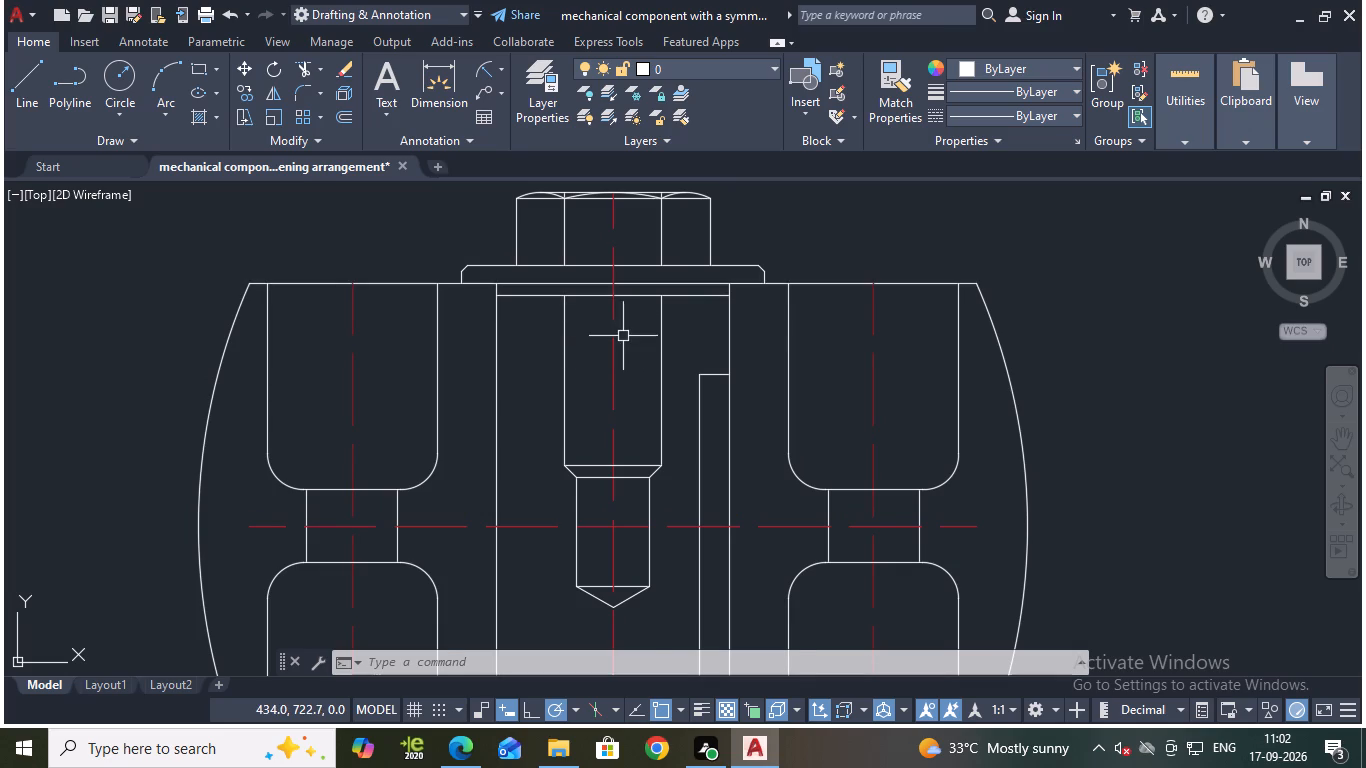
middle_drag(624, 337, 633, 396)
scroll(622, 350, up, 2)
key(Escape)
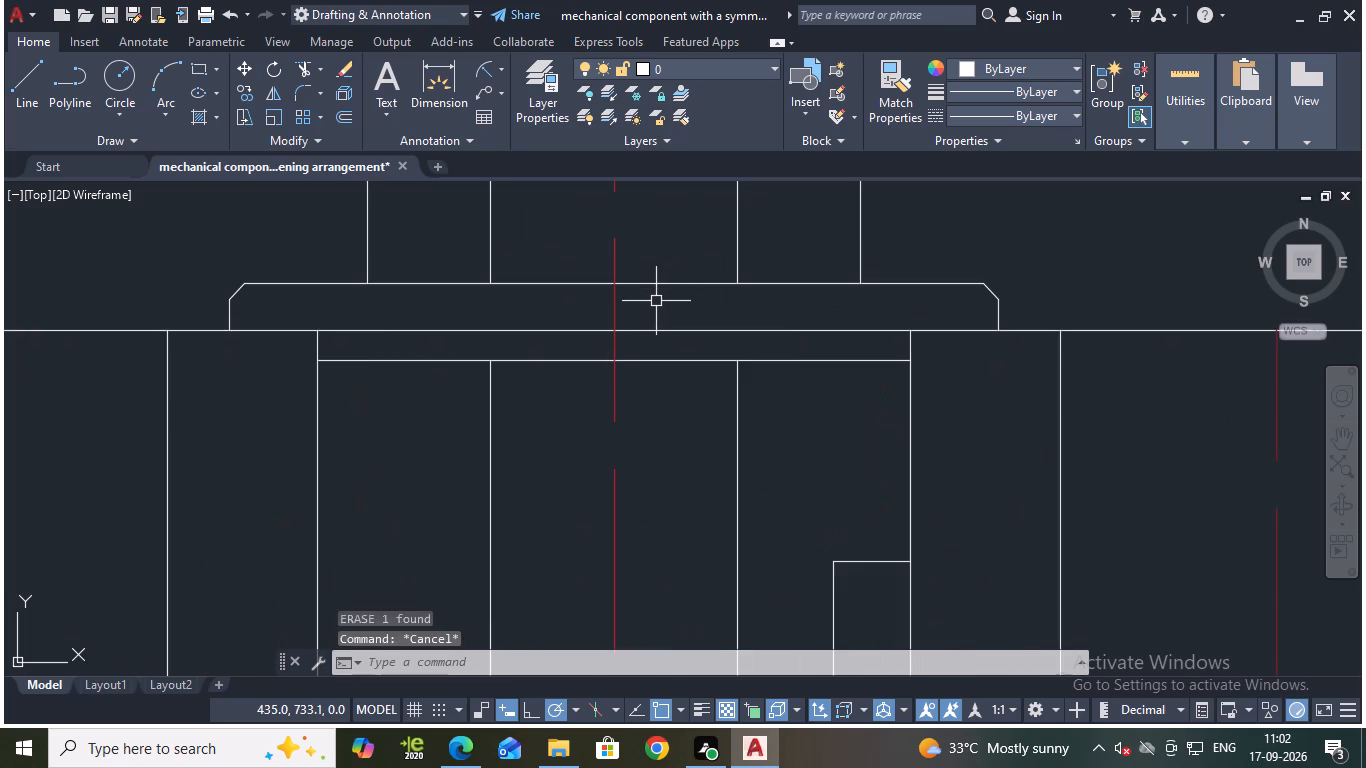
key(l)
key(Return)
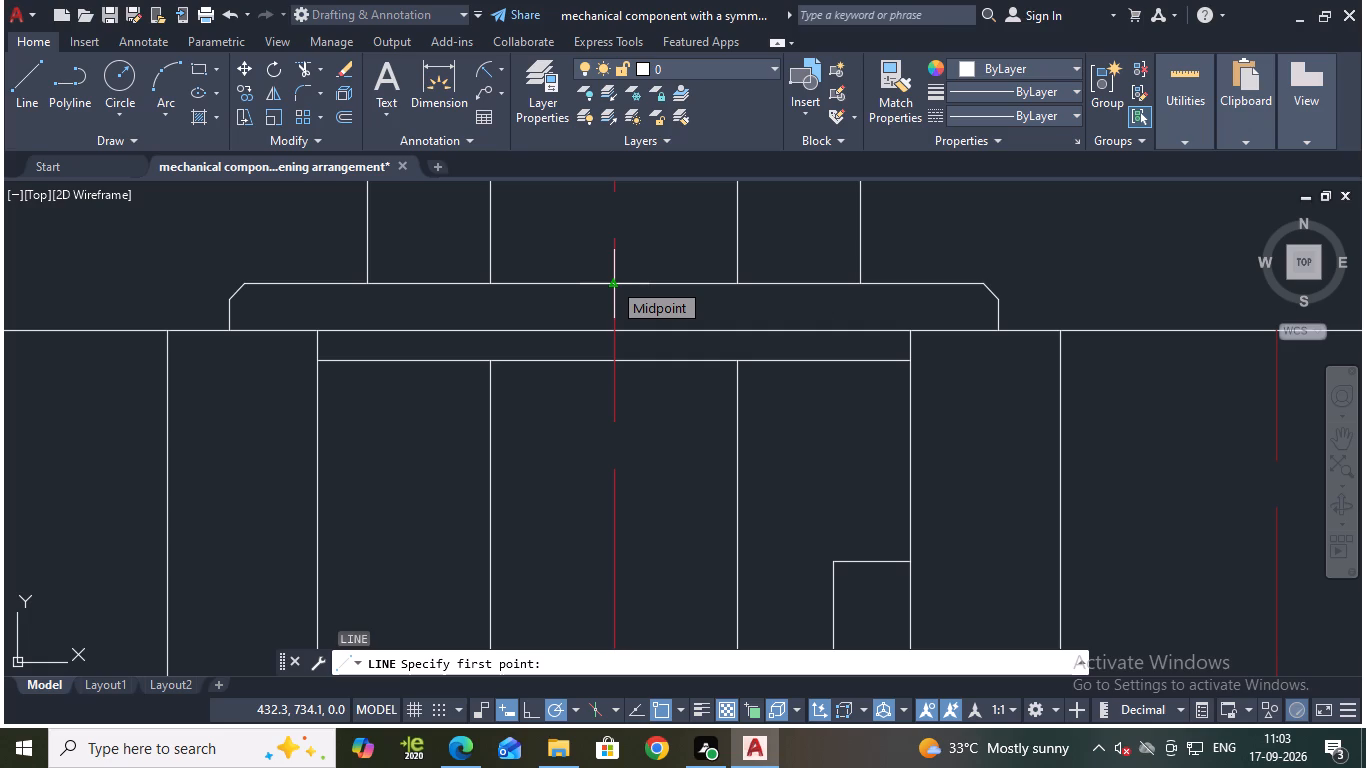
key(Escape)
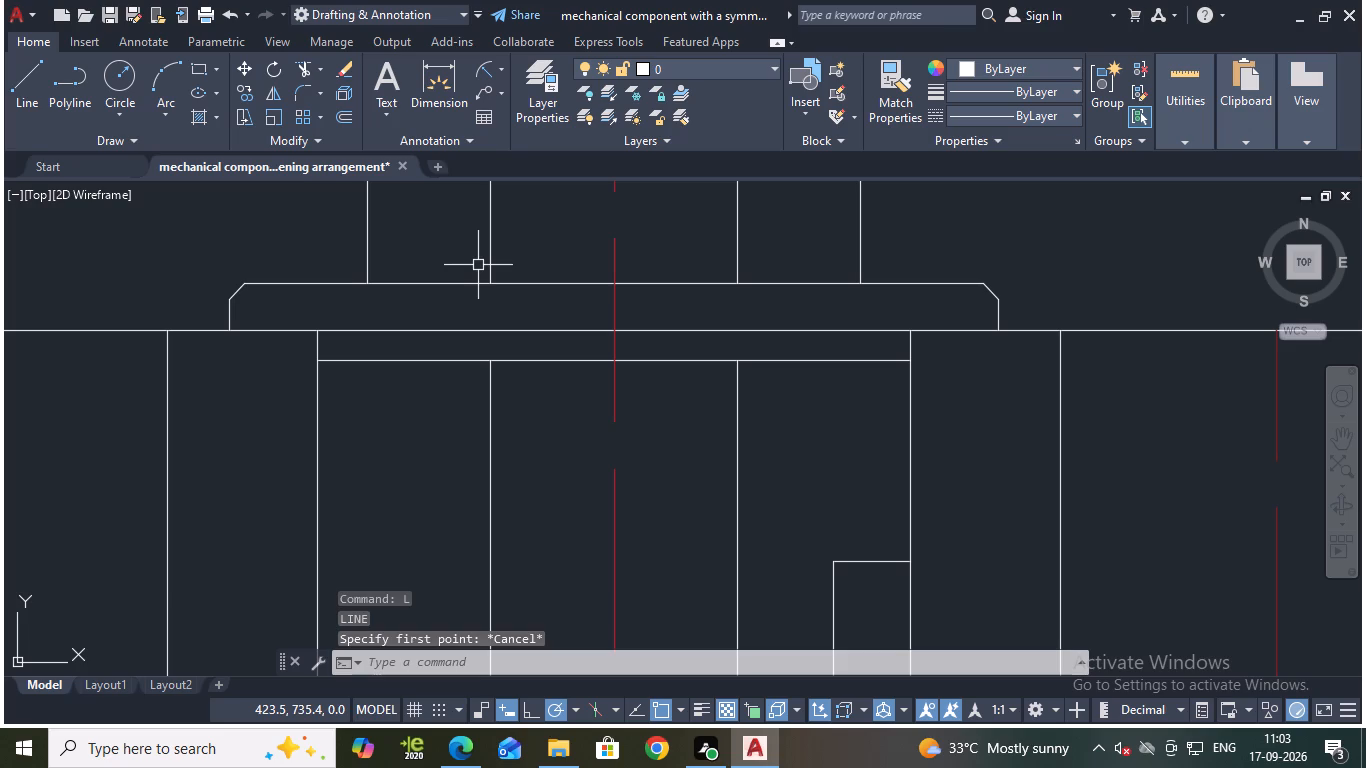
Stretch the lower ends of the upper extension's two inner vertical lines 5 mm down to the tops of the shaft lines.
click(491, 257)
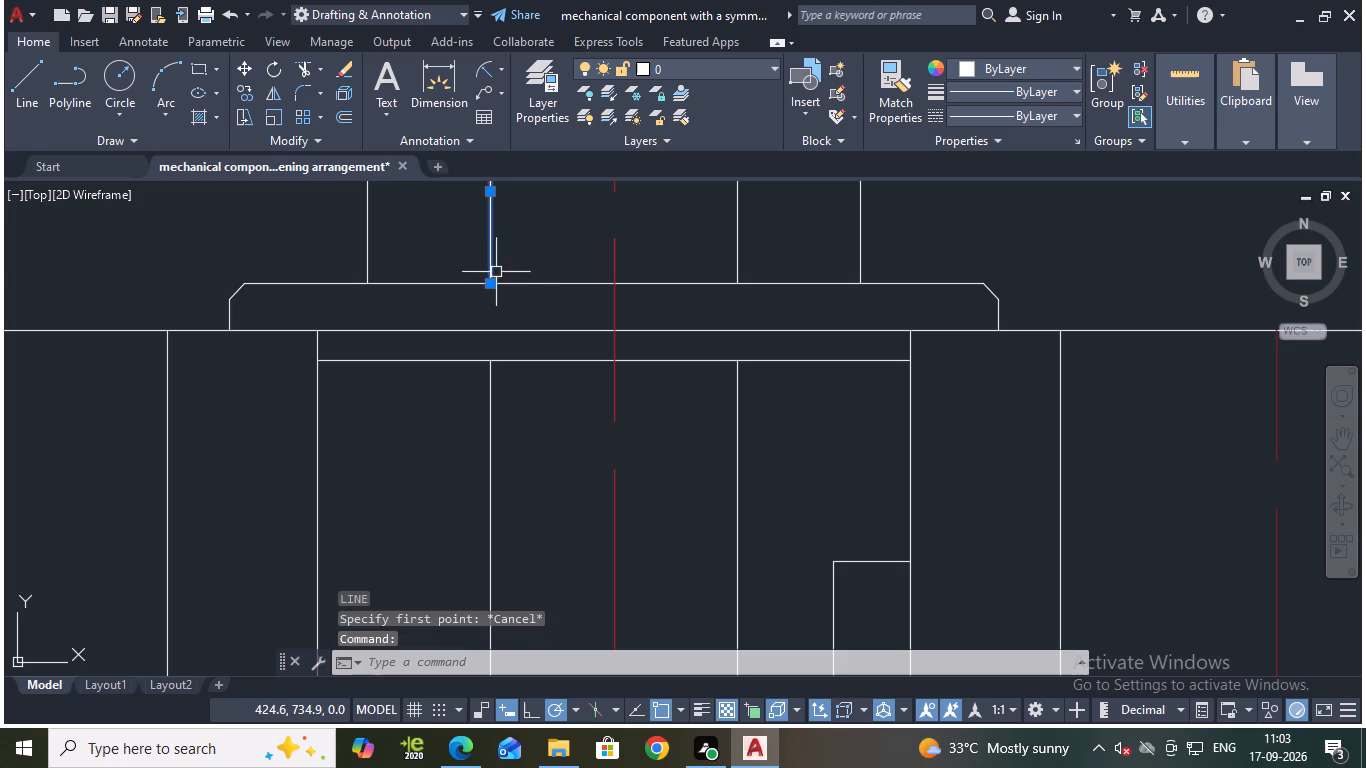
click(489, 281)
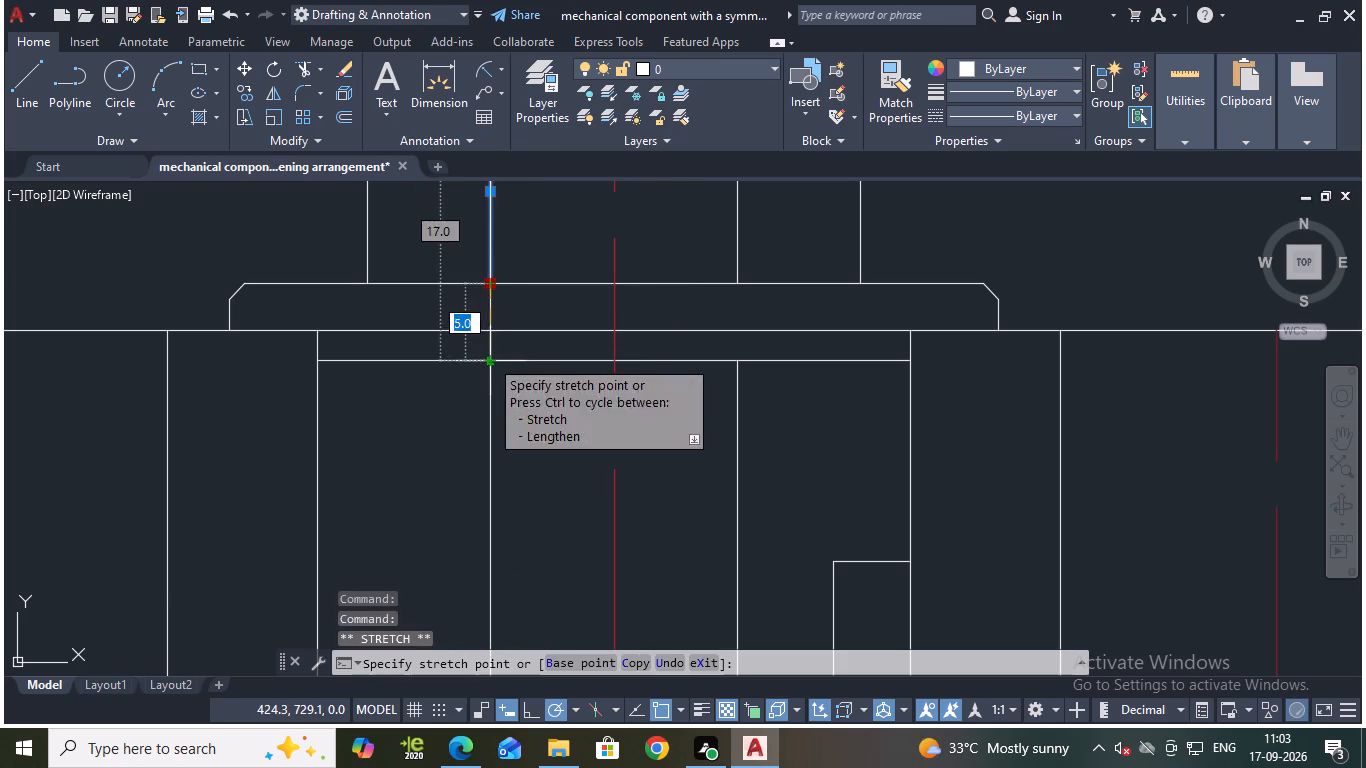
click(489, 358)
key(Escape)
click(740, 255)
click(738, 283)
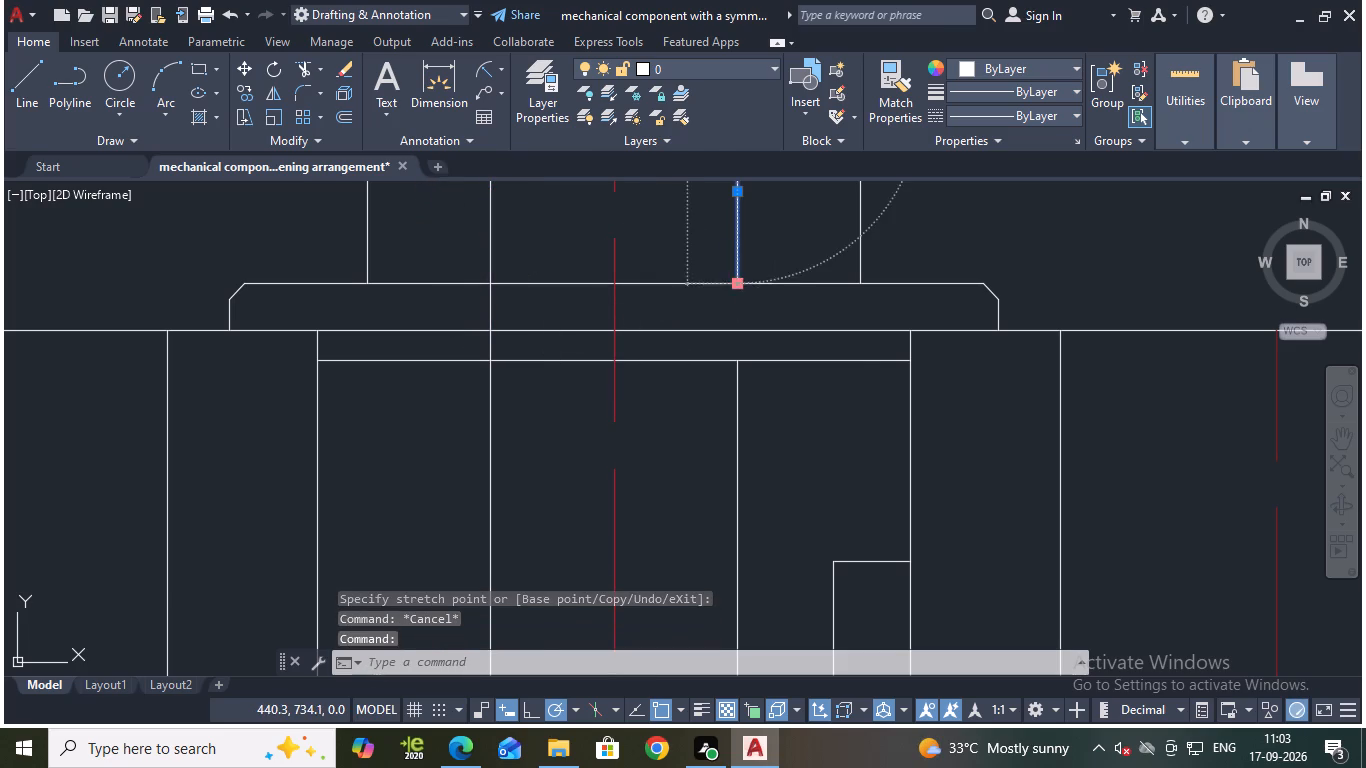
click(737, 364)
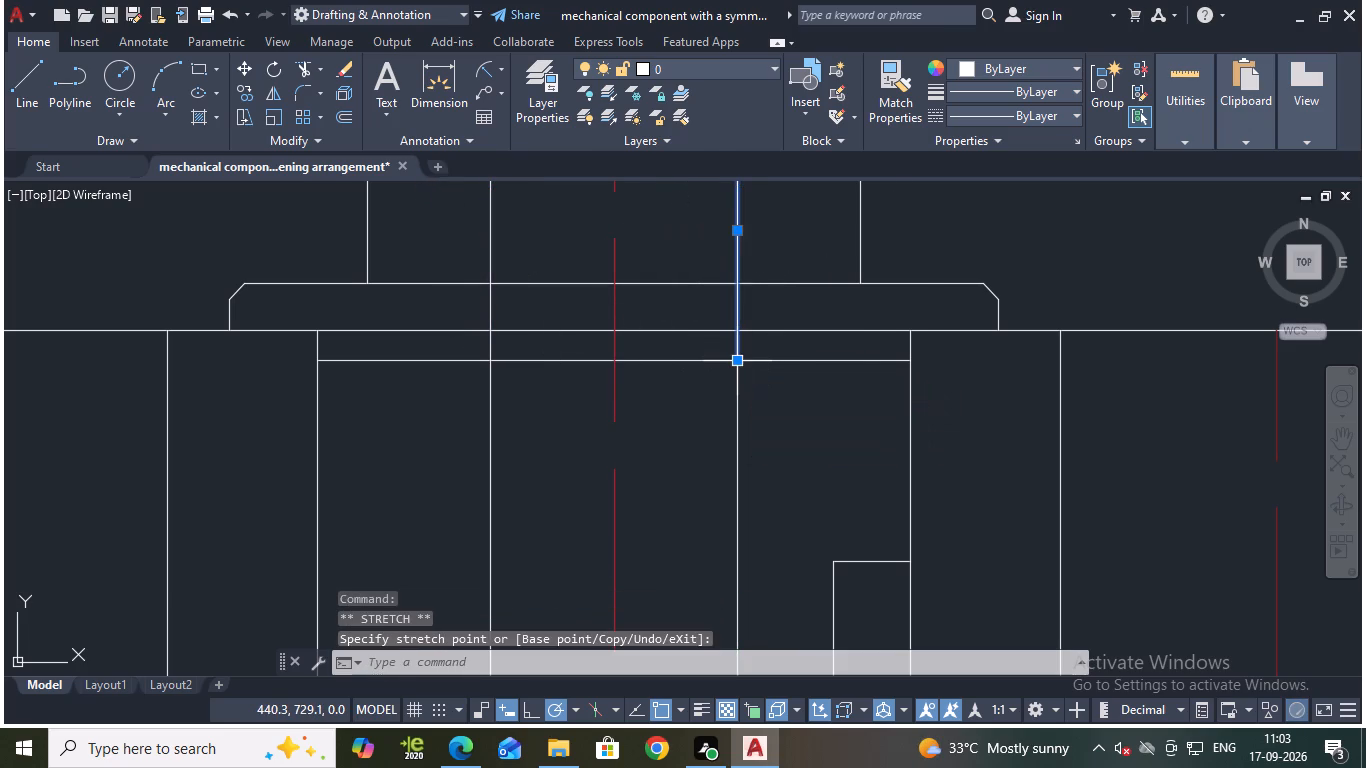
key(Escape)
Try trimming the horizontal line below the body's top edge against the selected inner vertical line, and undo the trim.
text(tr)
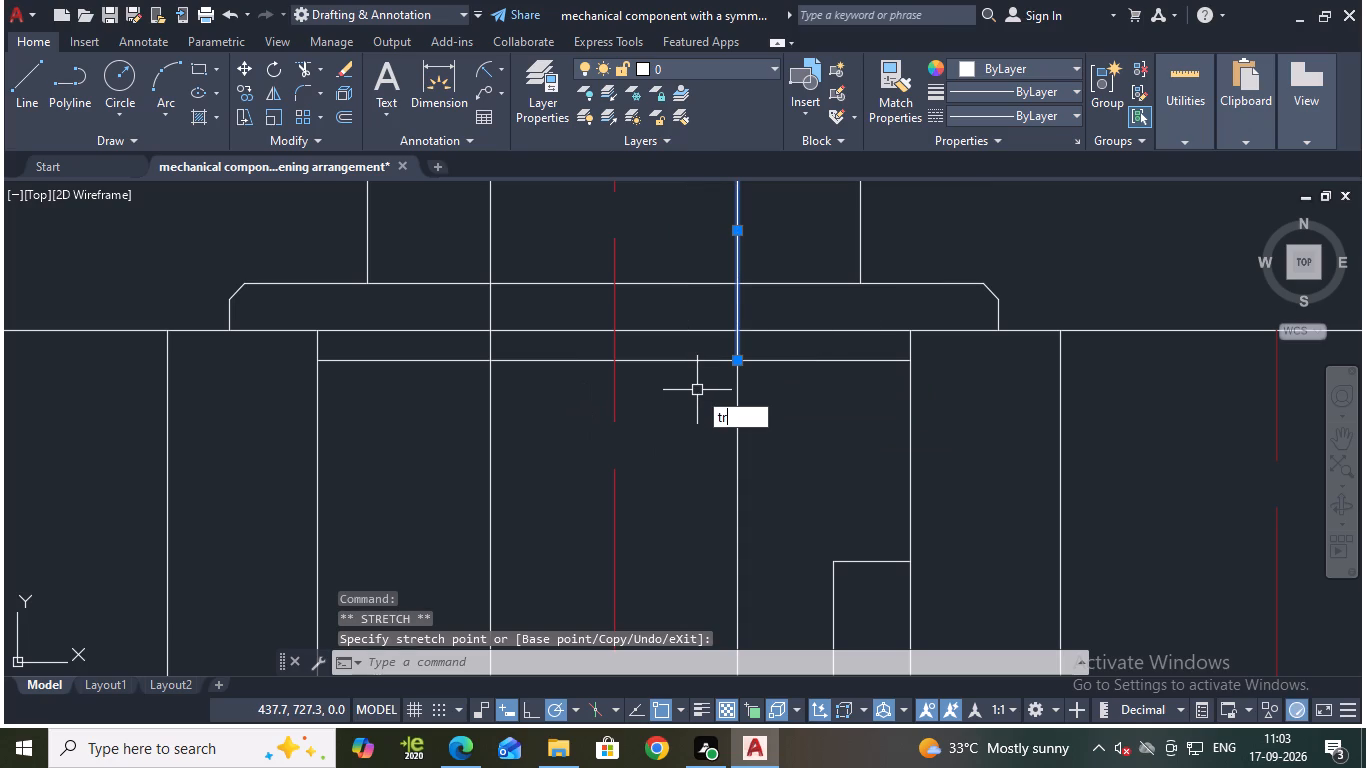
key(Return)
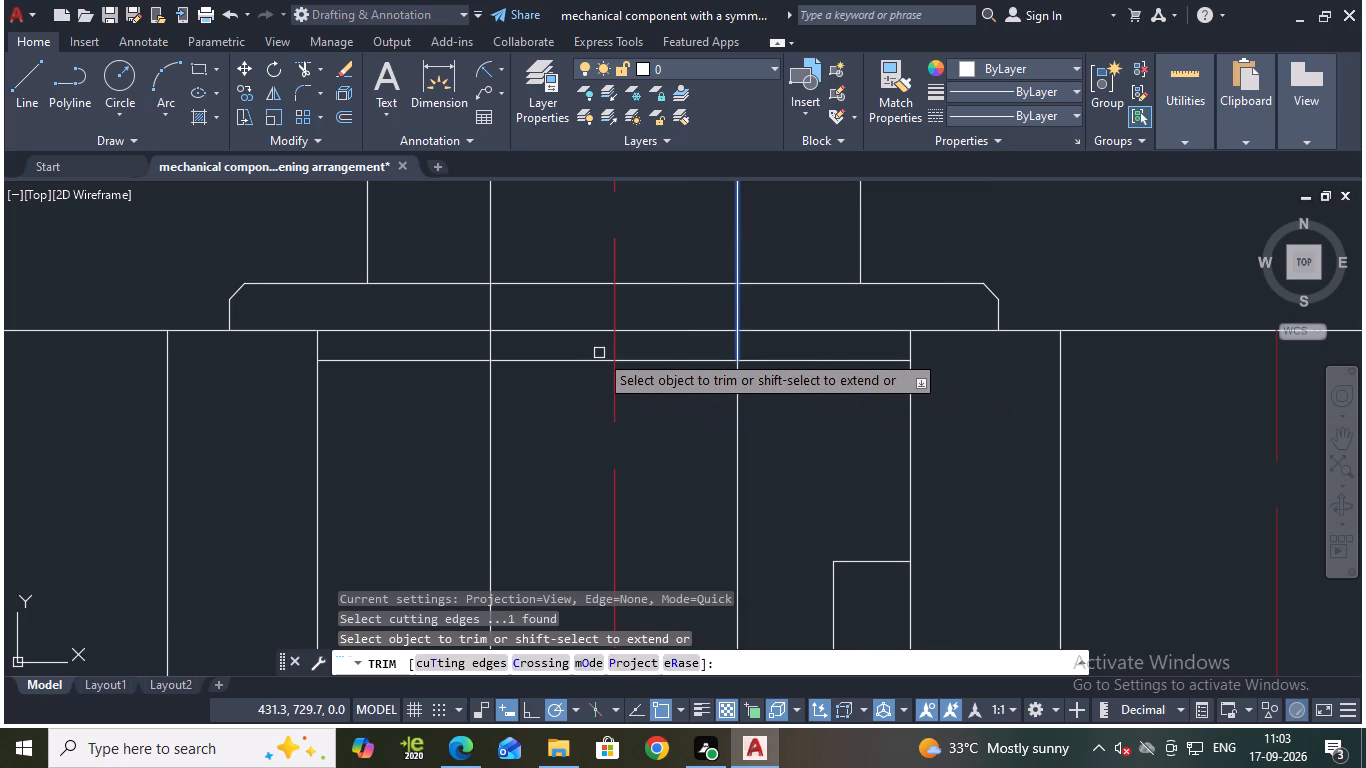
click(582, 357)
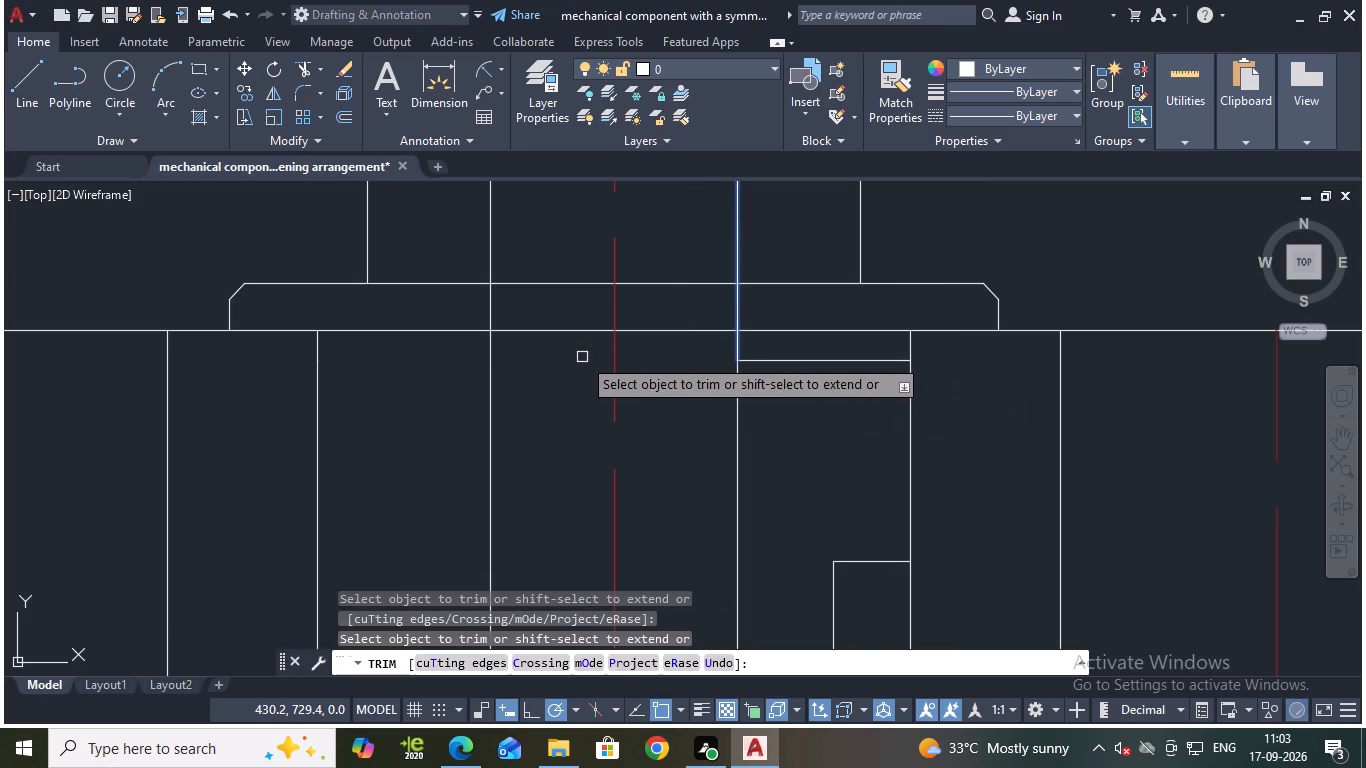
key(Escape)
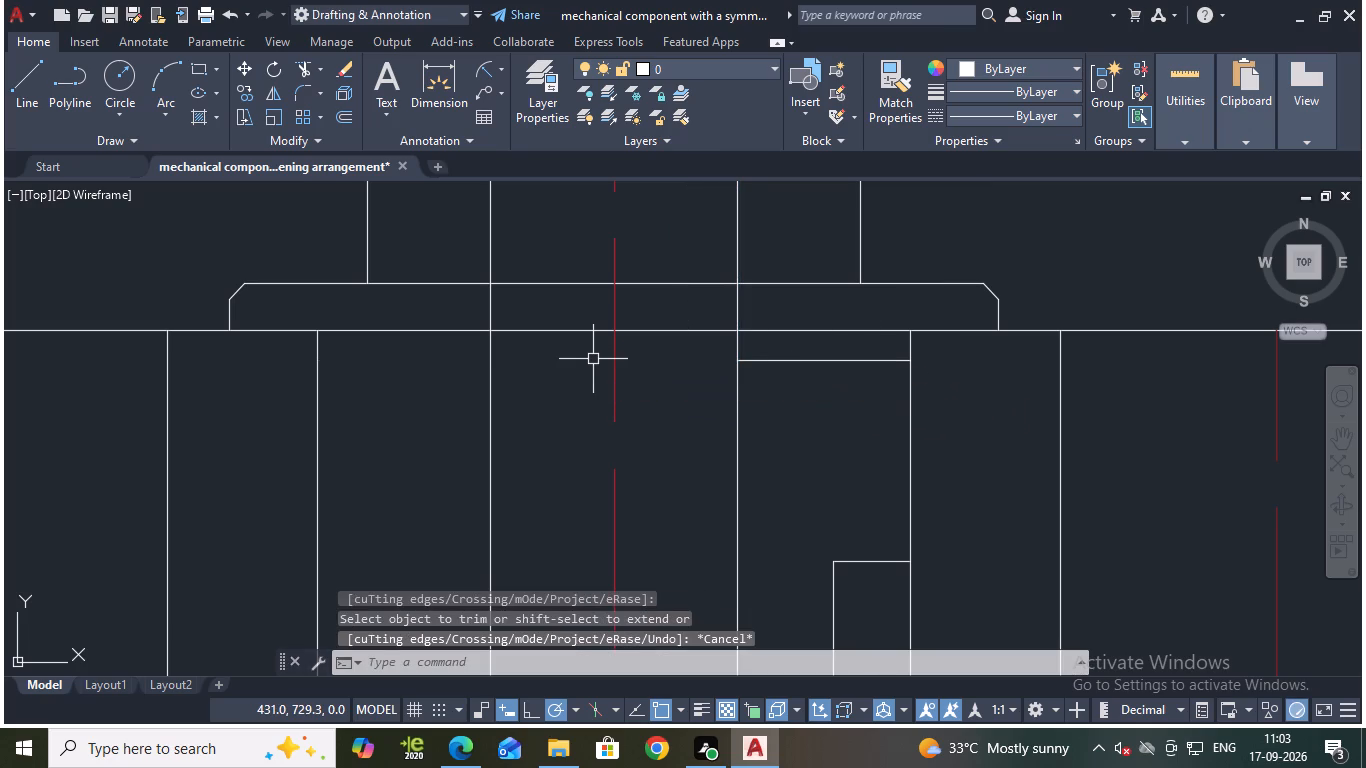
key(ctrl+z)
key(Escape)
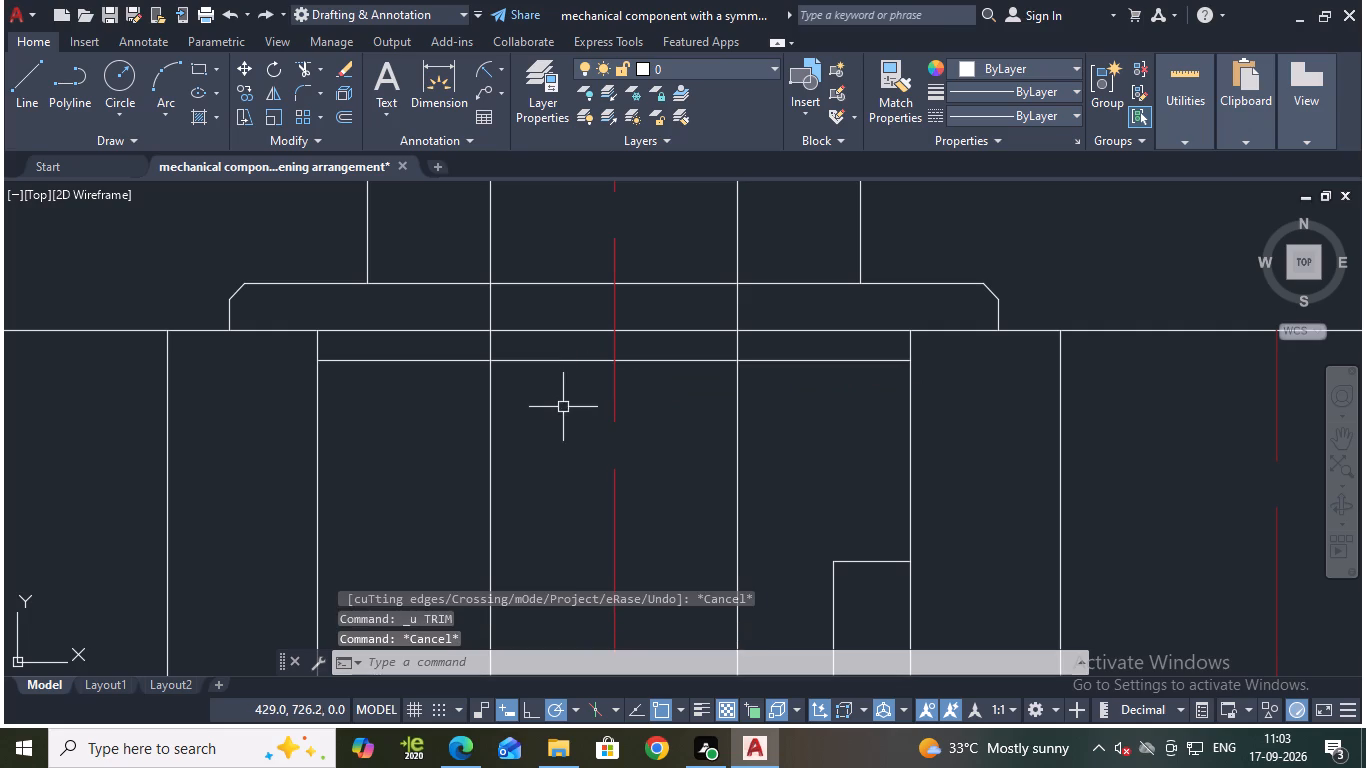
Trim away the body's top edge and the horizontal line just below it between the two inner vertical lines.
key(t)
key(r)
key(Return)
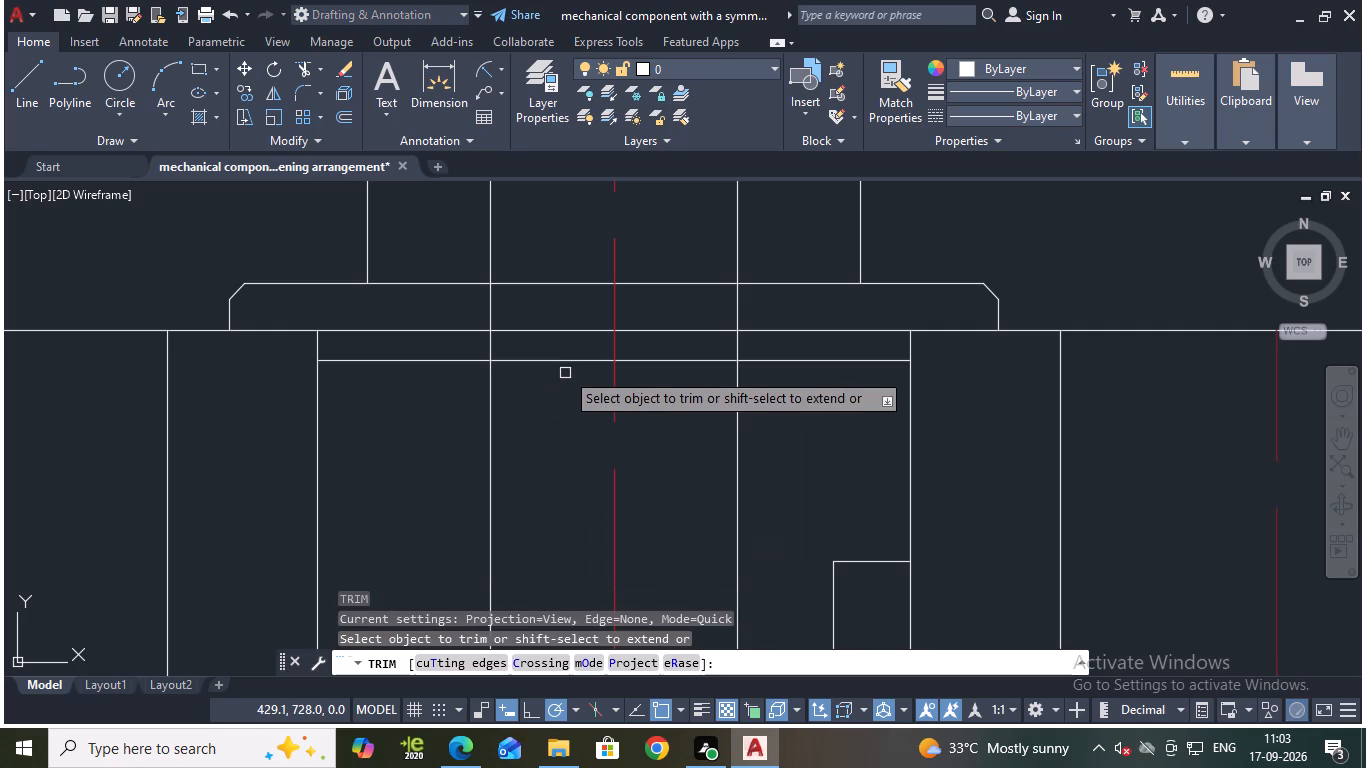
click(555, 365)
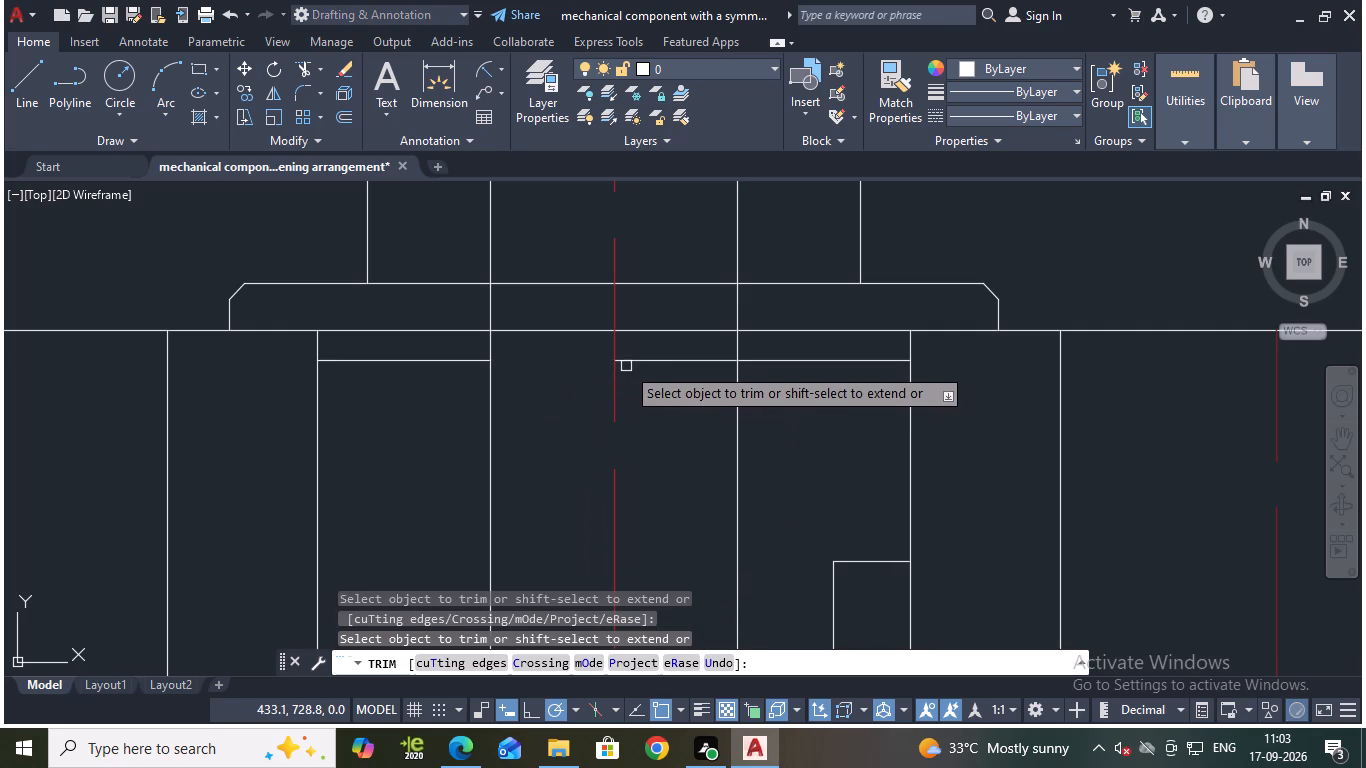
click(640, 365)
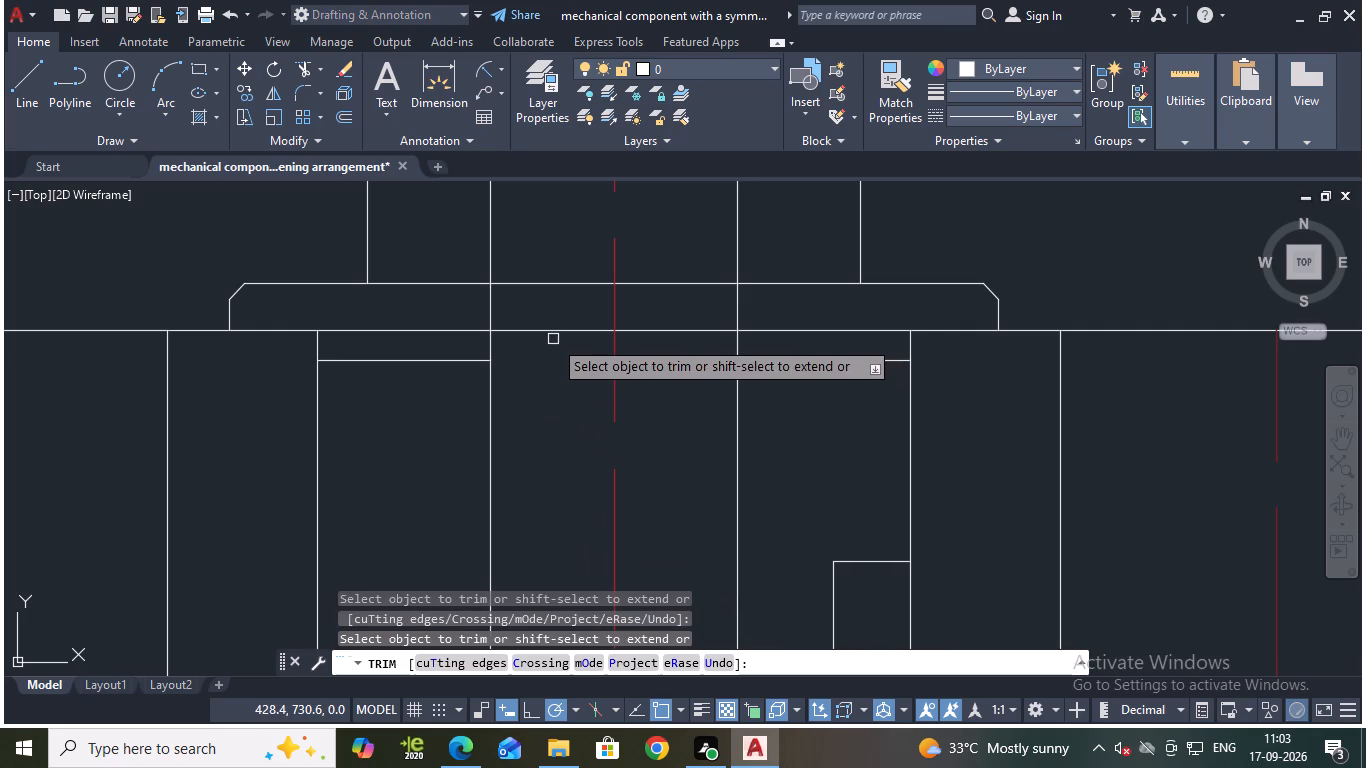
click(536, 331)
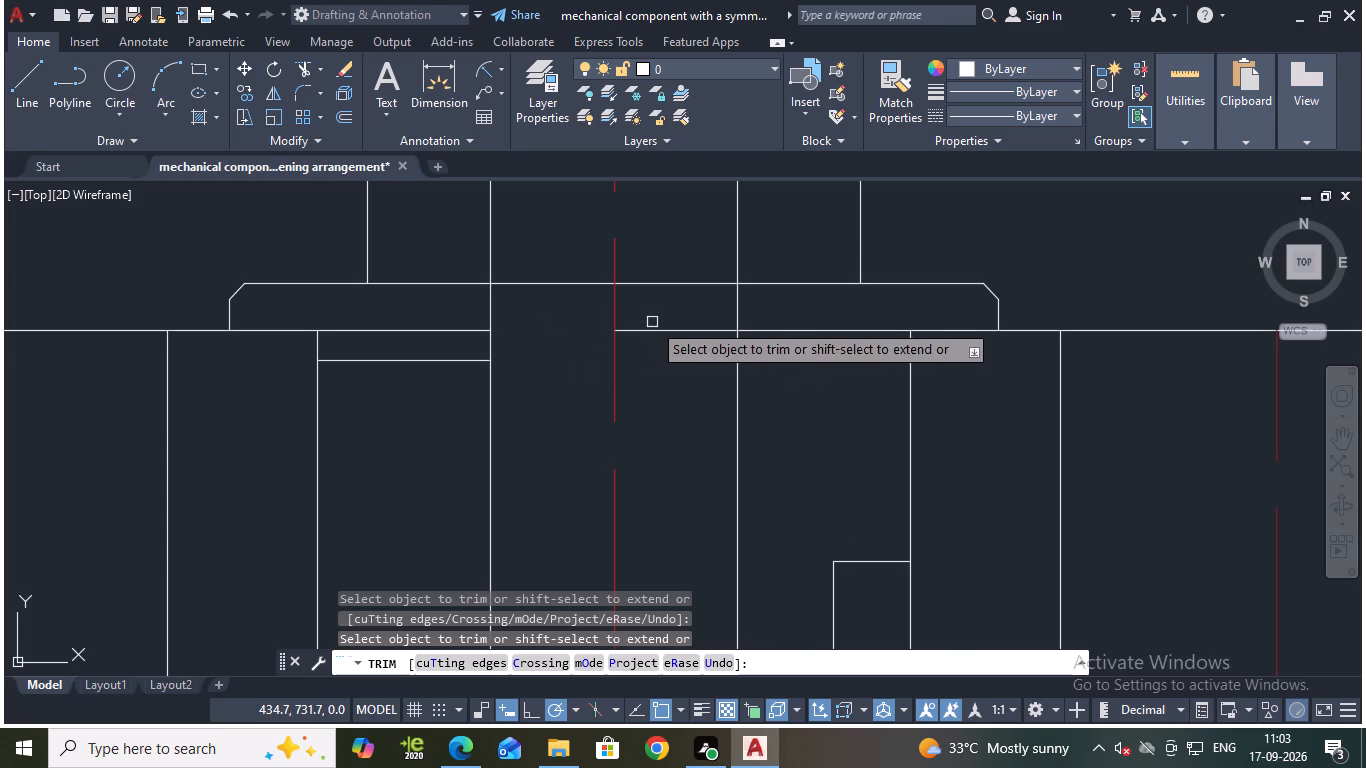
click(654, 336)
click(655, 330)
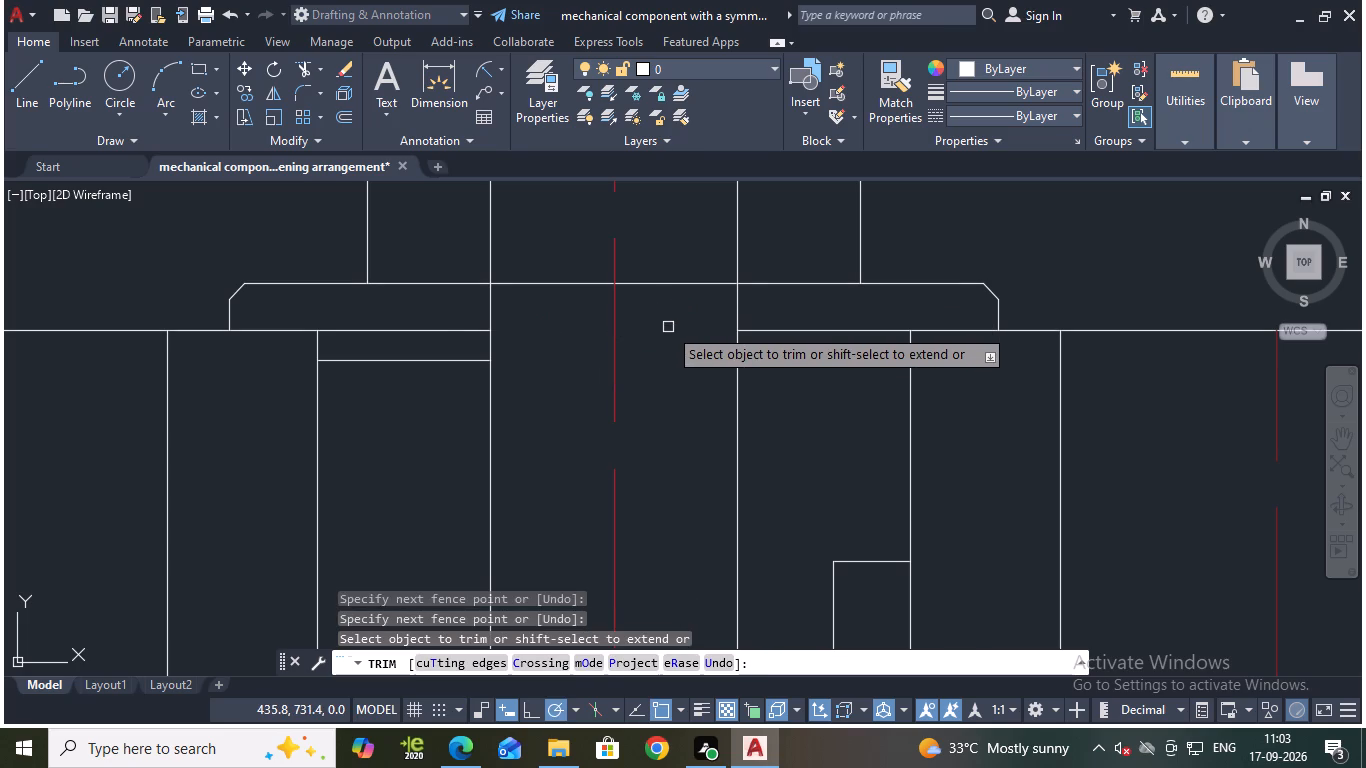
key(Escape)
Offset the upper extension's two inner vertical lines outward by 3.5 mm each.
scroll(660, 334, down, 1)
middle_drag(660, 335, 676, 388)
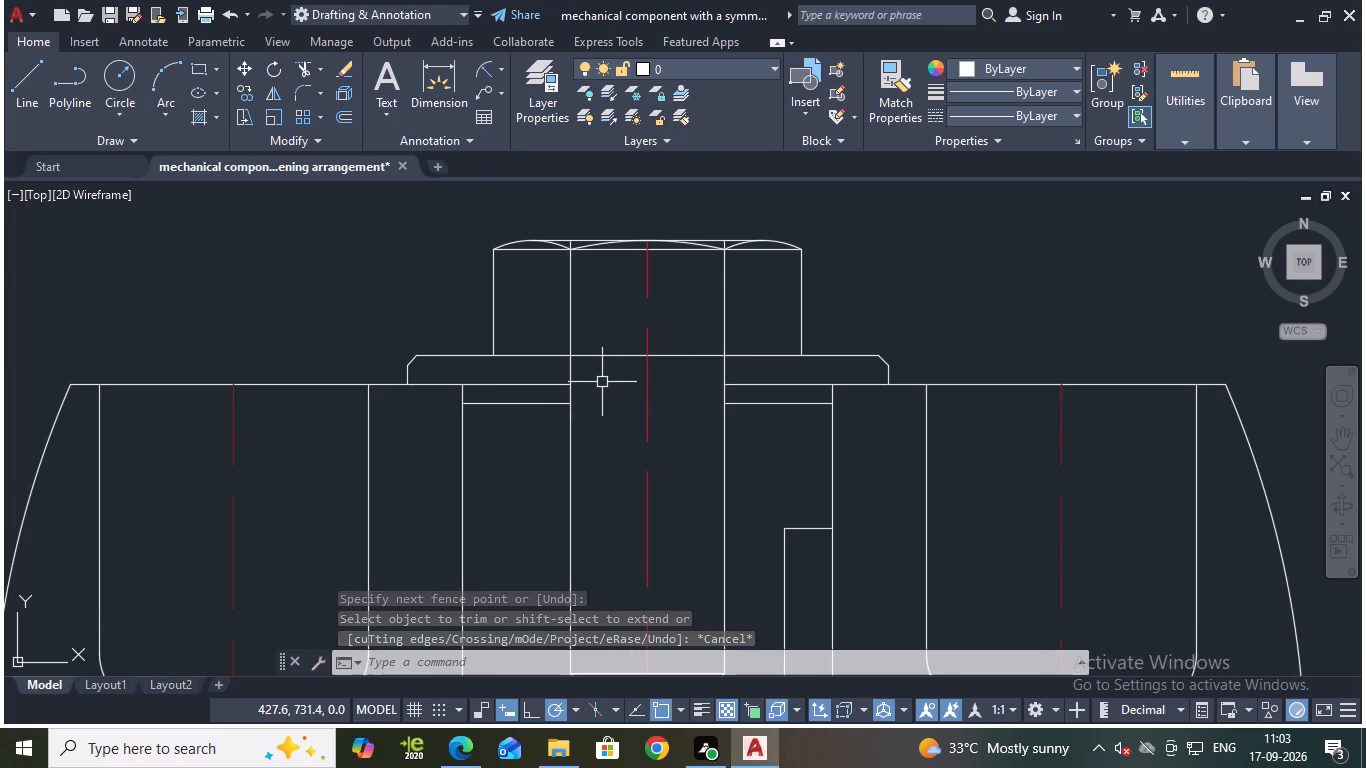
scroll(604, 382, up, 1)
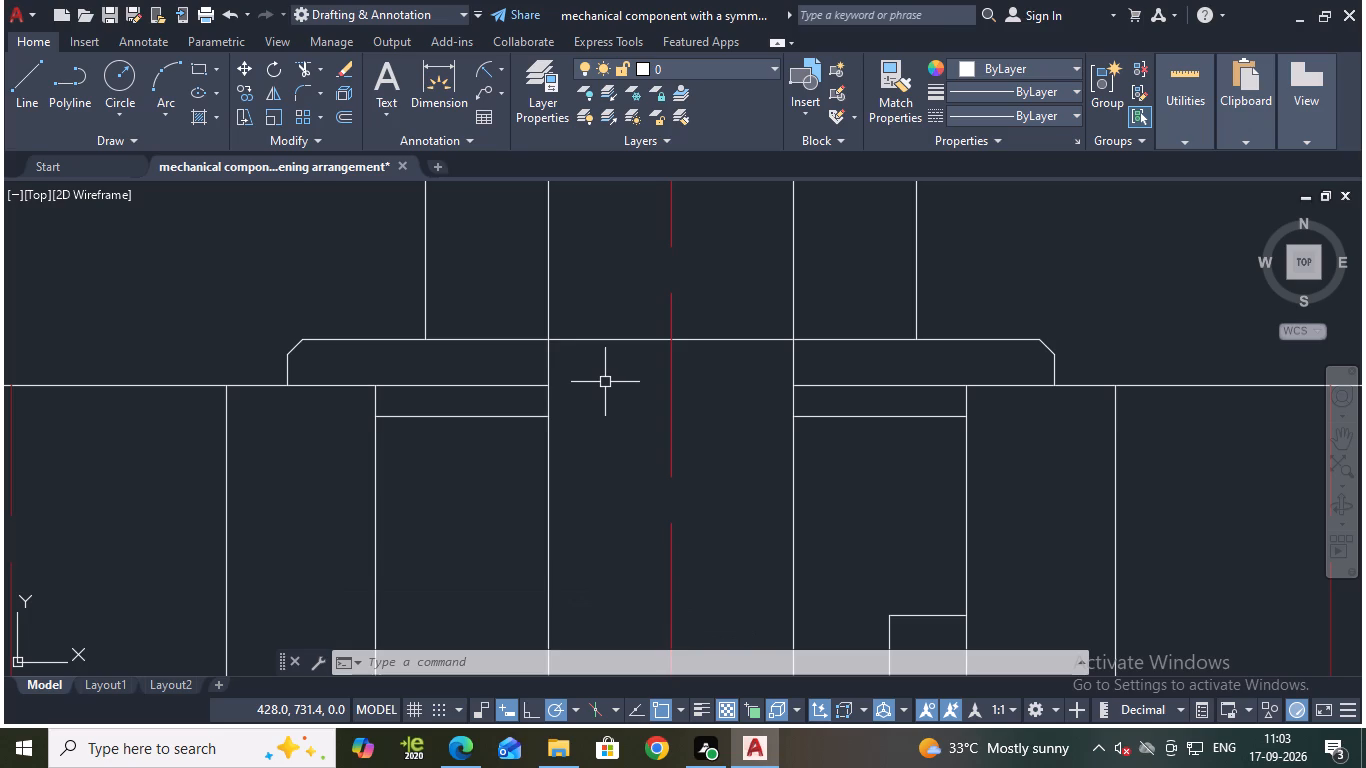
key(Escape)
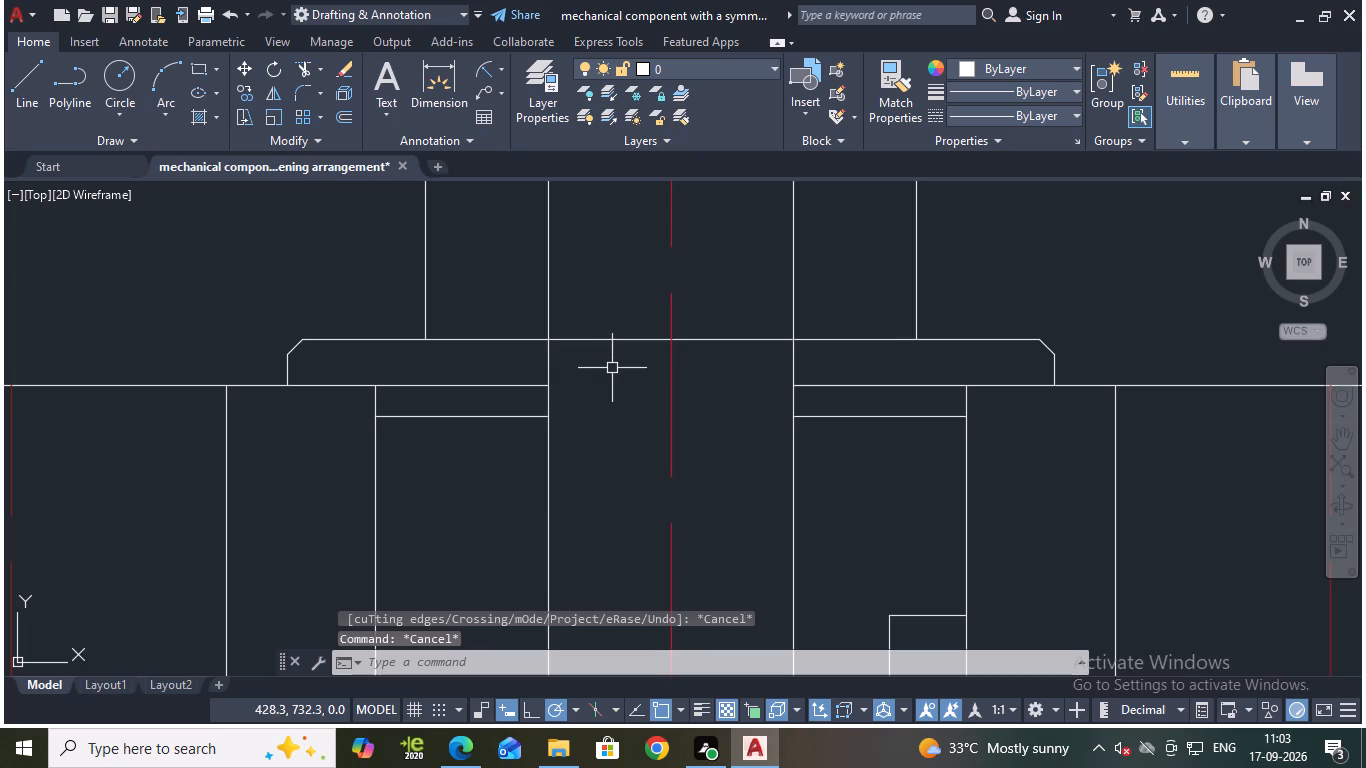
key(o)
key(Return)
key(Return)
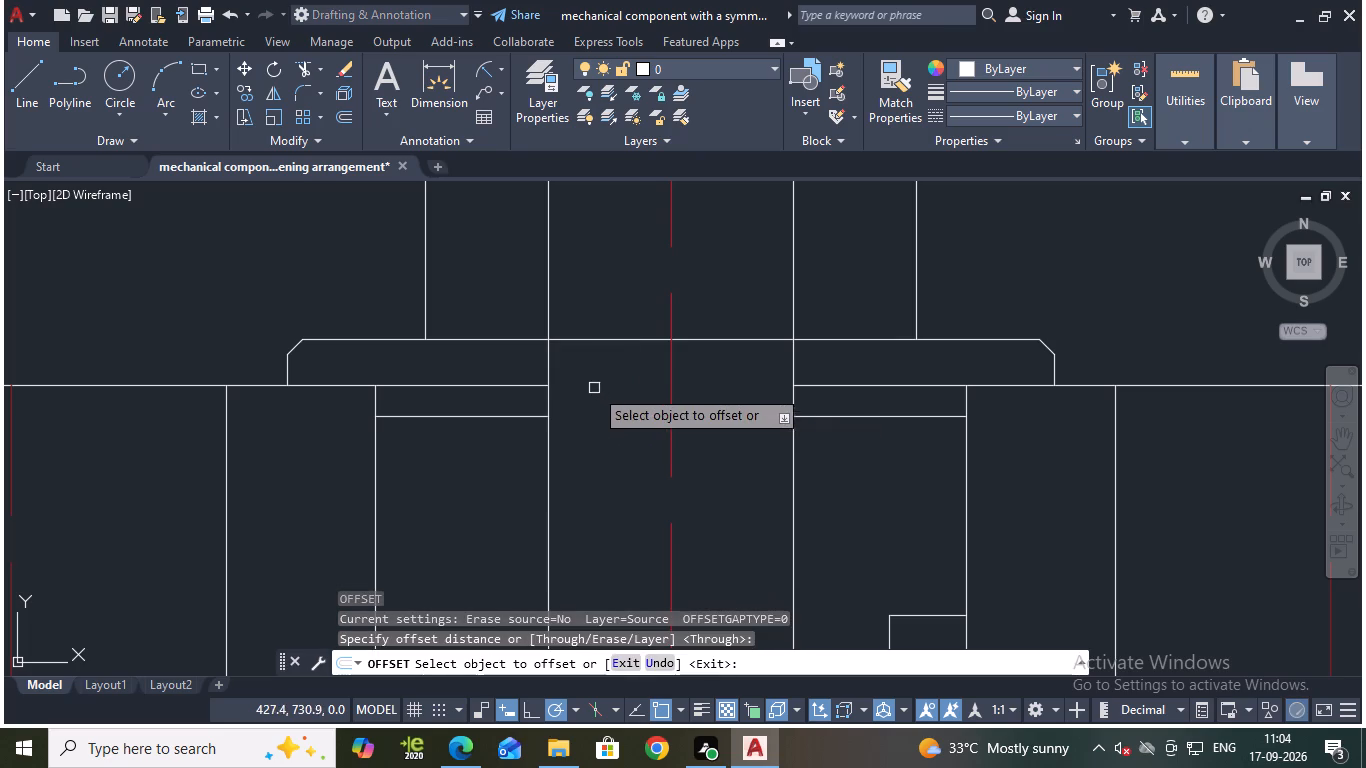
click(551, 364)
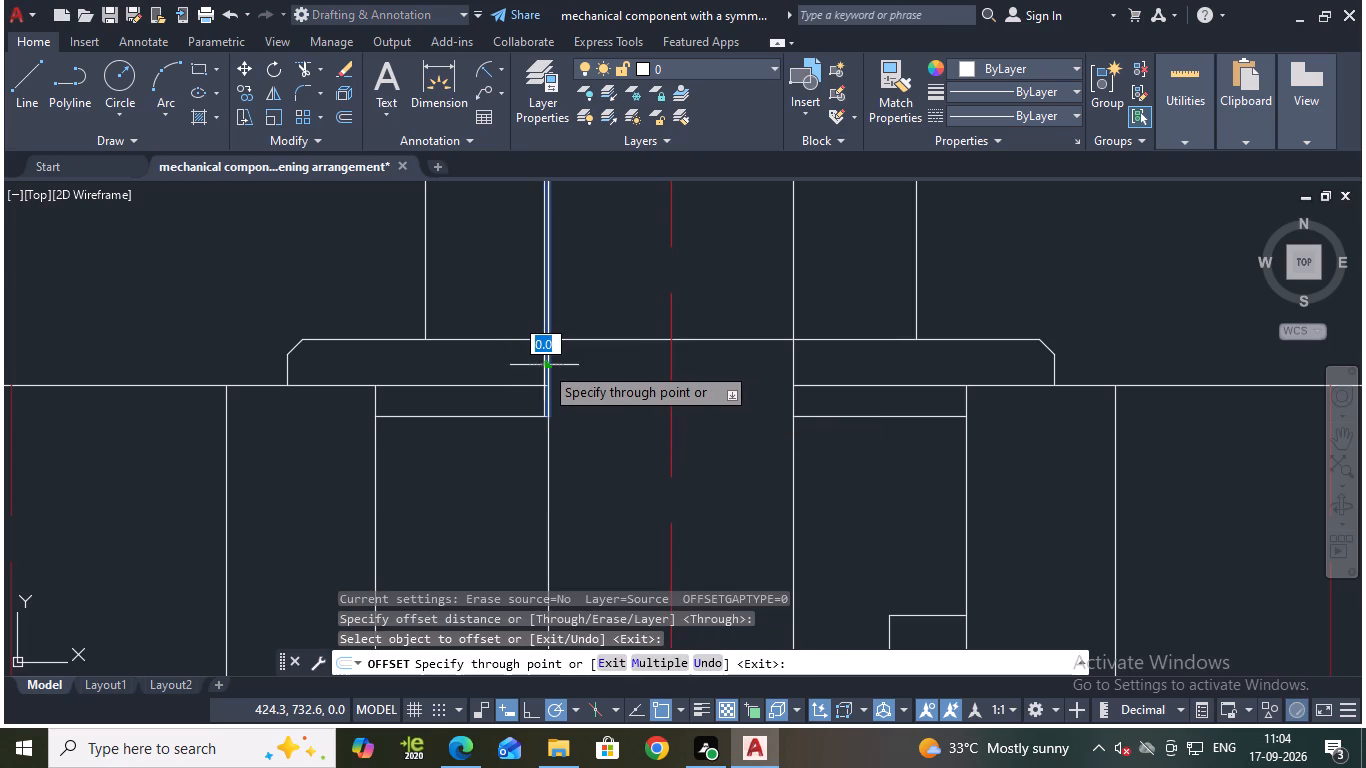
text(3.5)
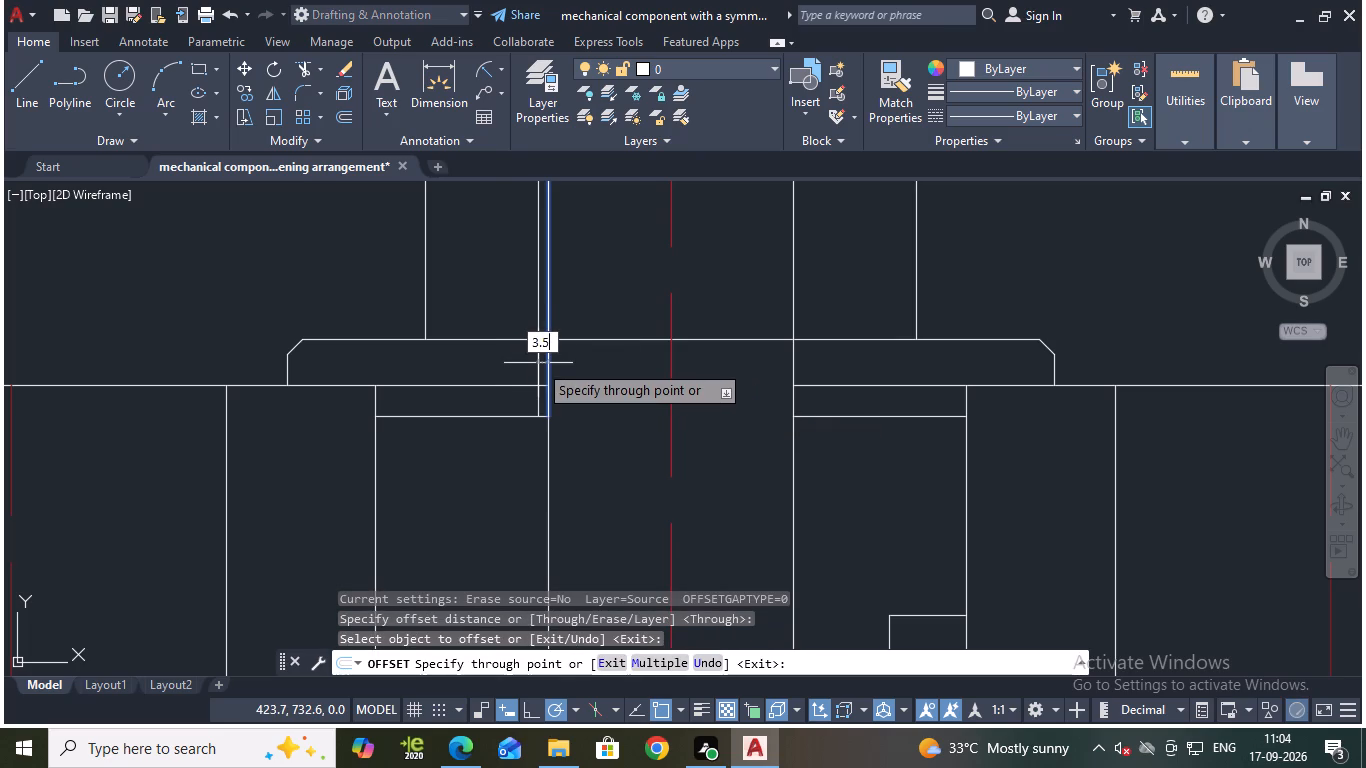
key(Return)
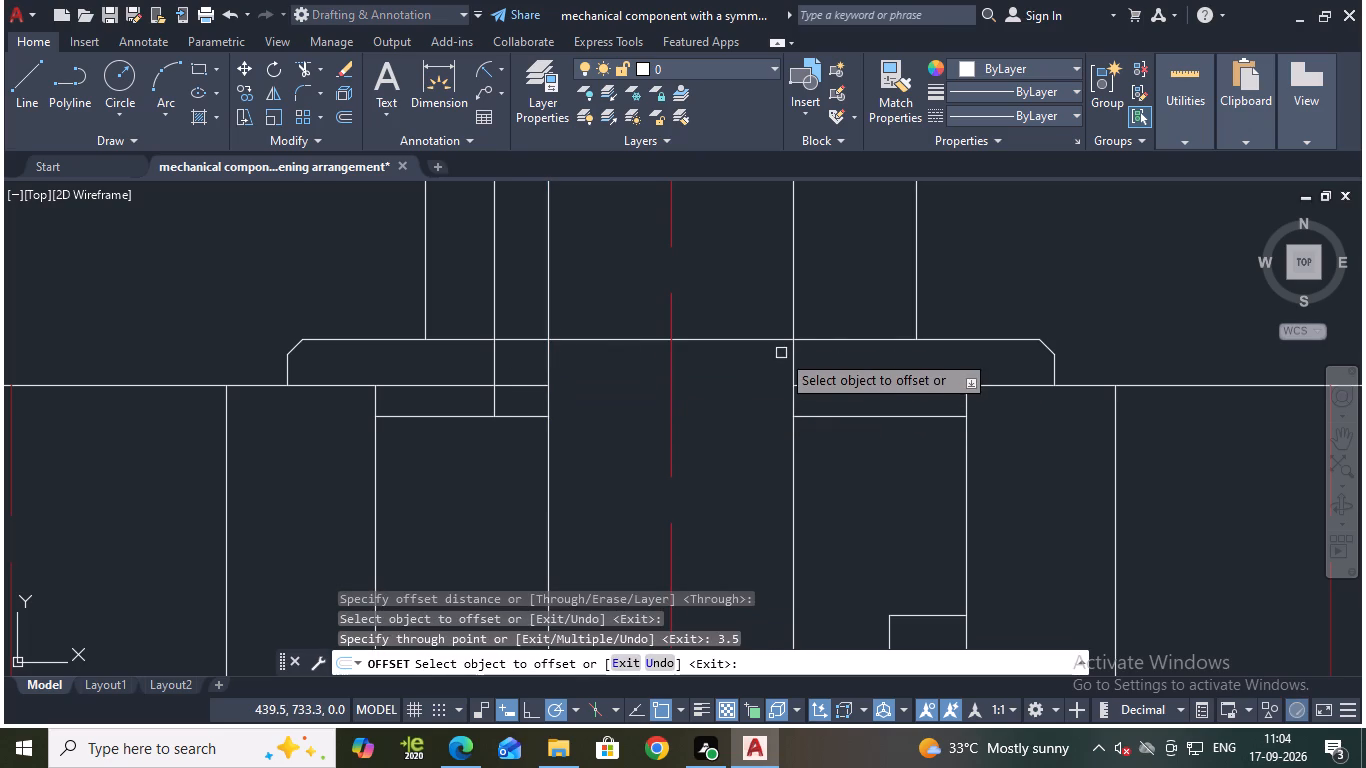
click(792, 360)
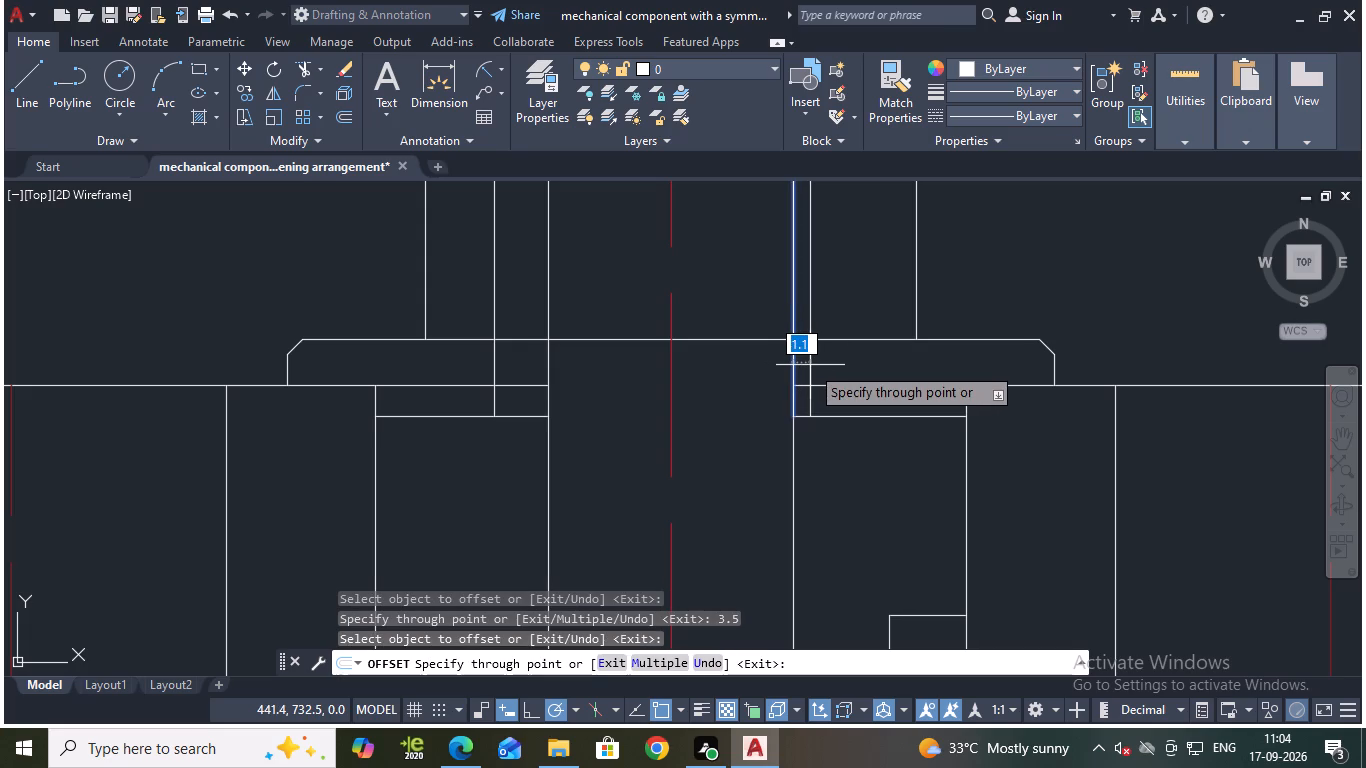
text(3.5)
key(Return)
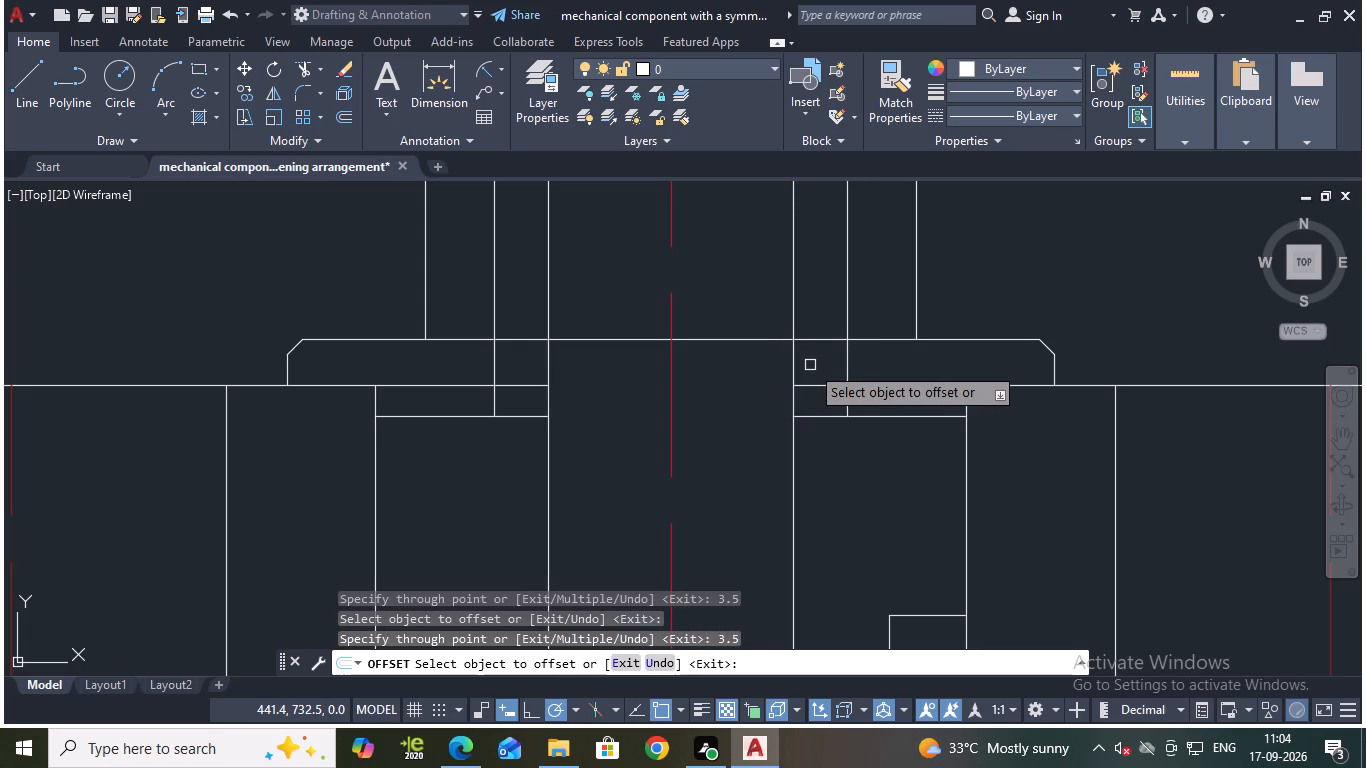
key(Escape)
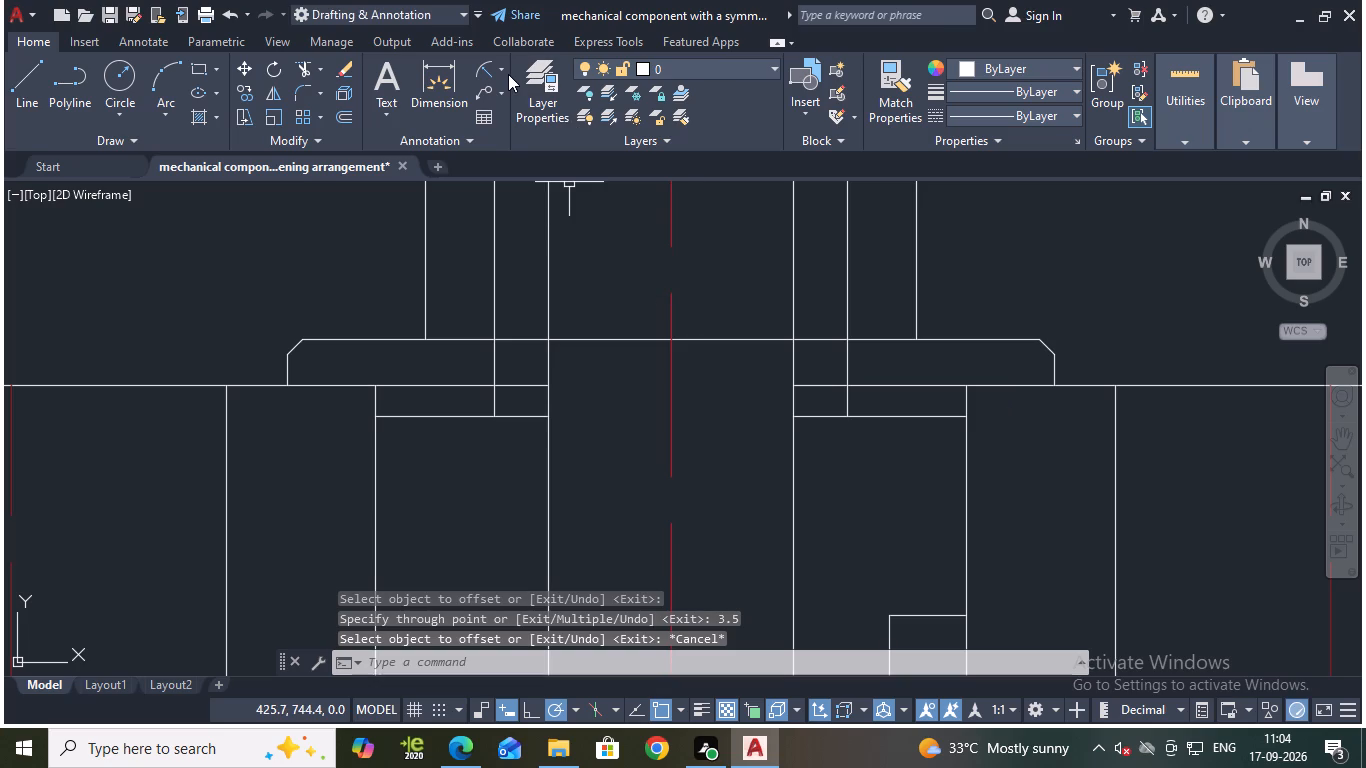
Measure the horizontal distance between the two offset vertical lines with a linear dimension, without placing it.
click(503, 68)
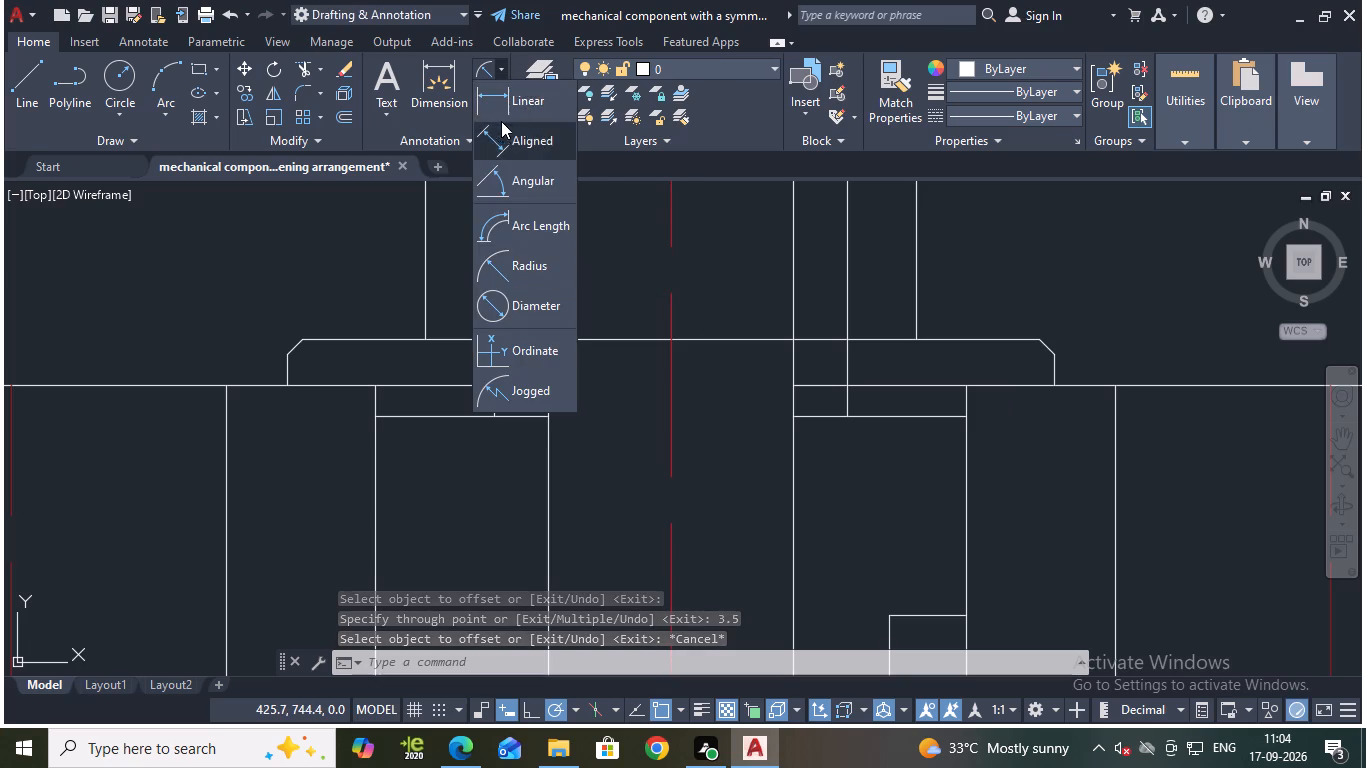
click(501, 104)
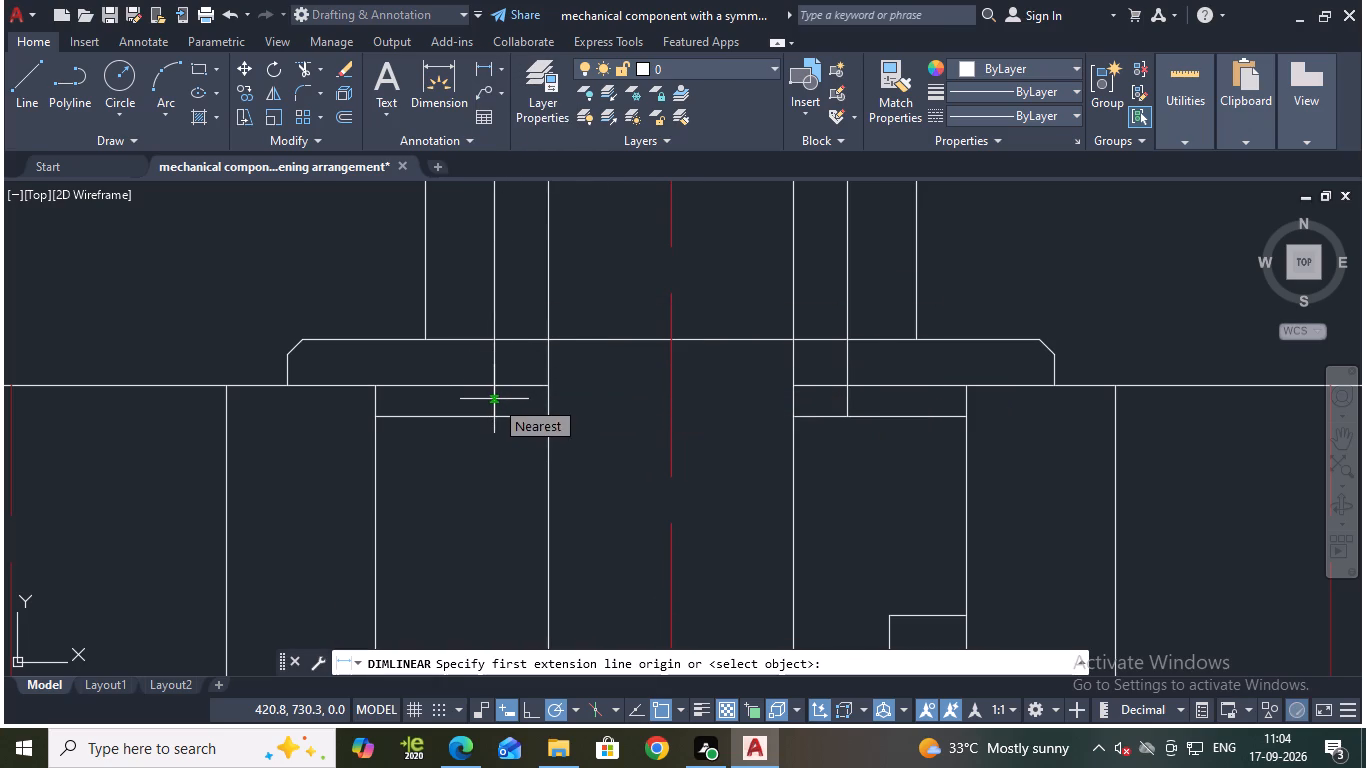
click(494, 399)
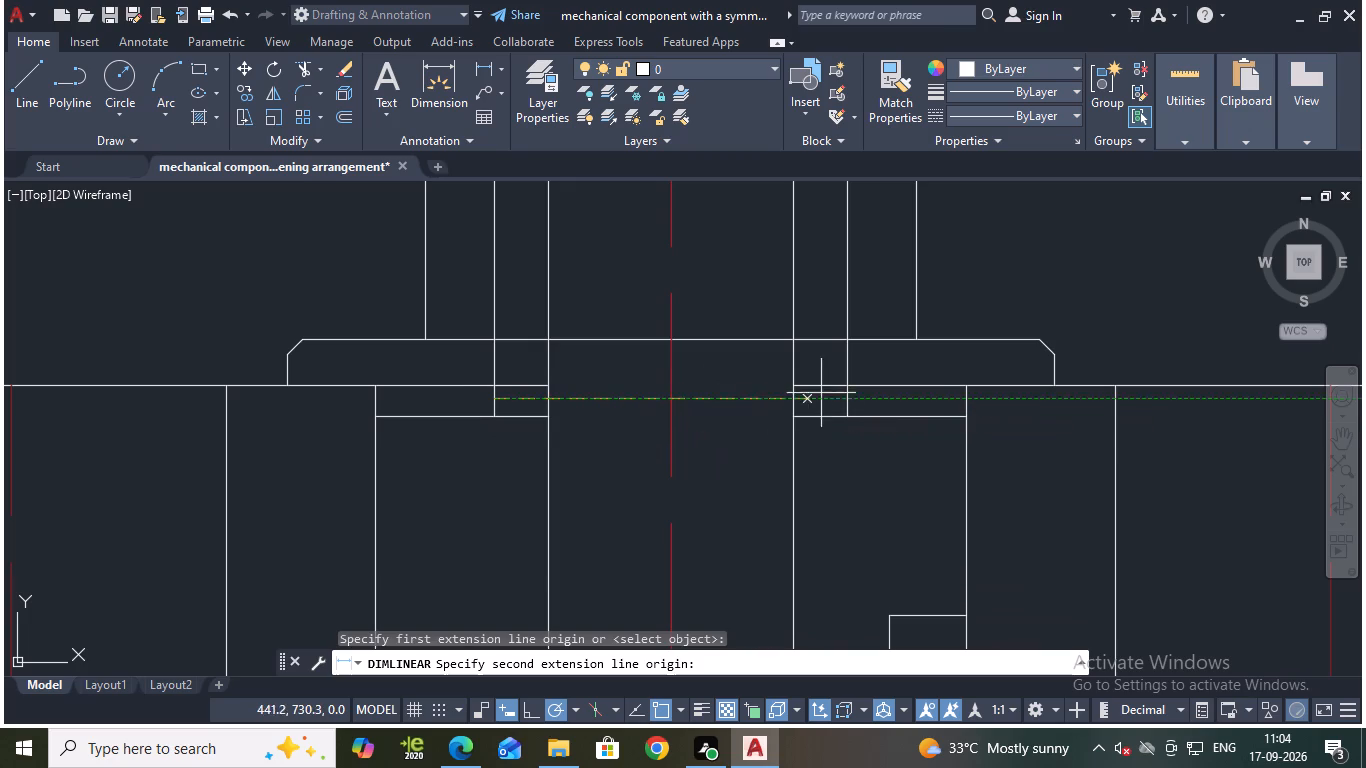
click(845, 403)
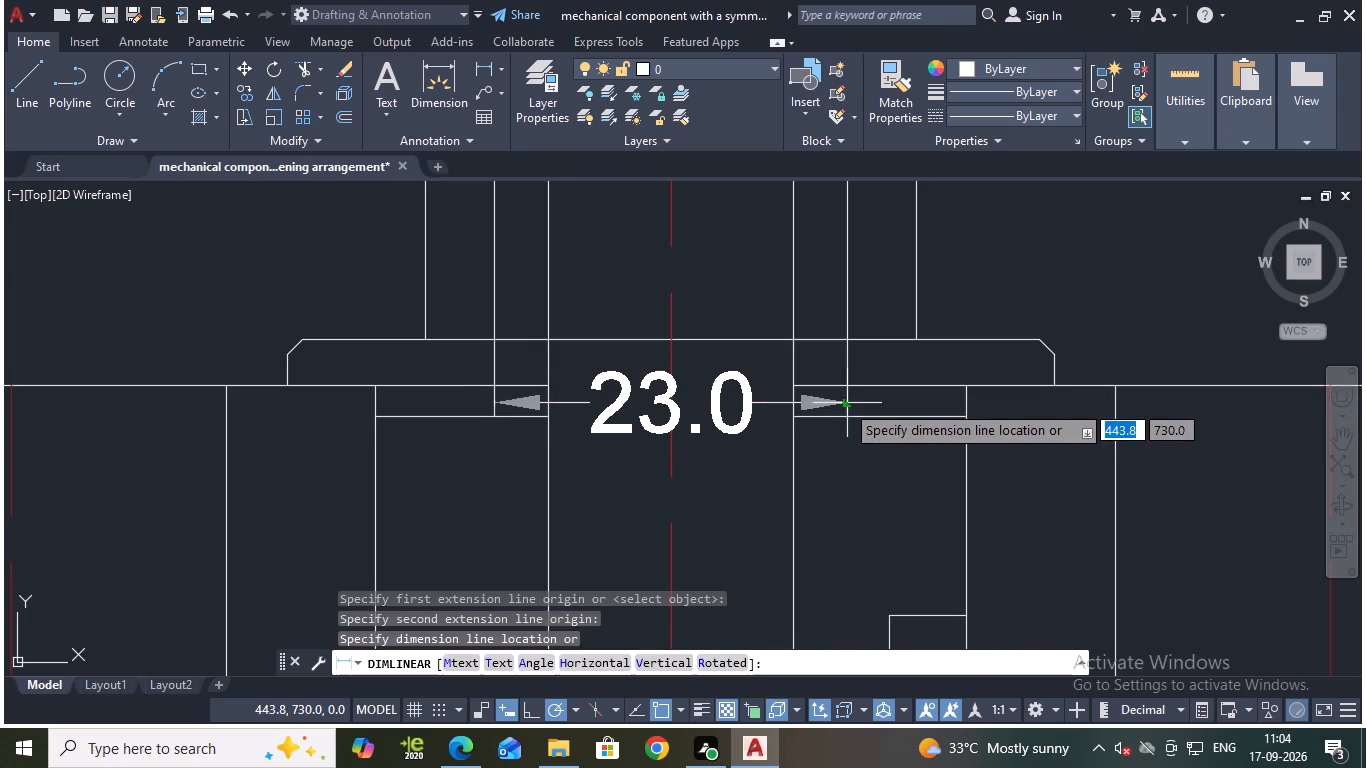
key(Escape)
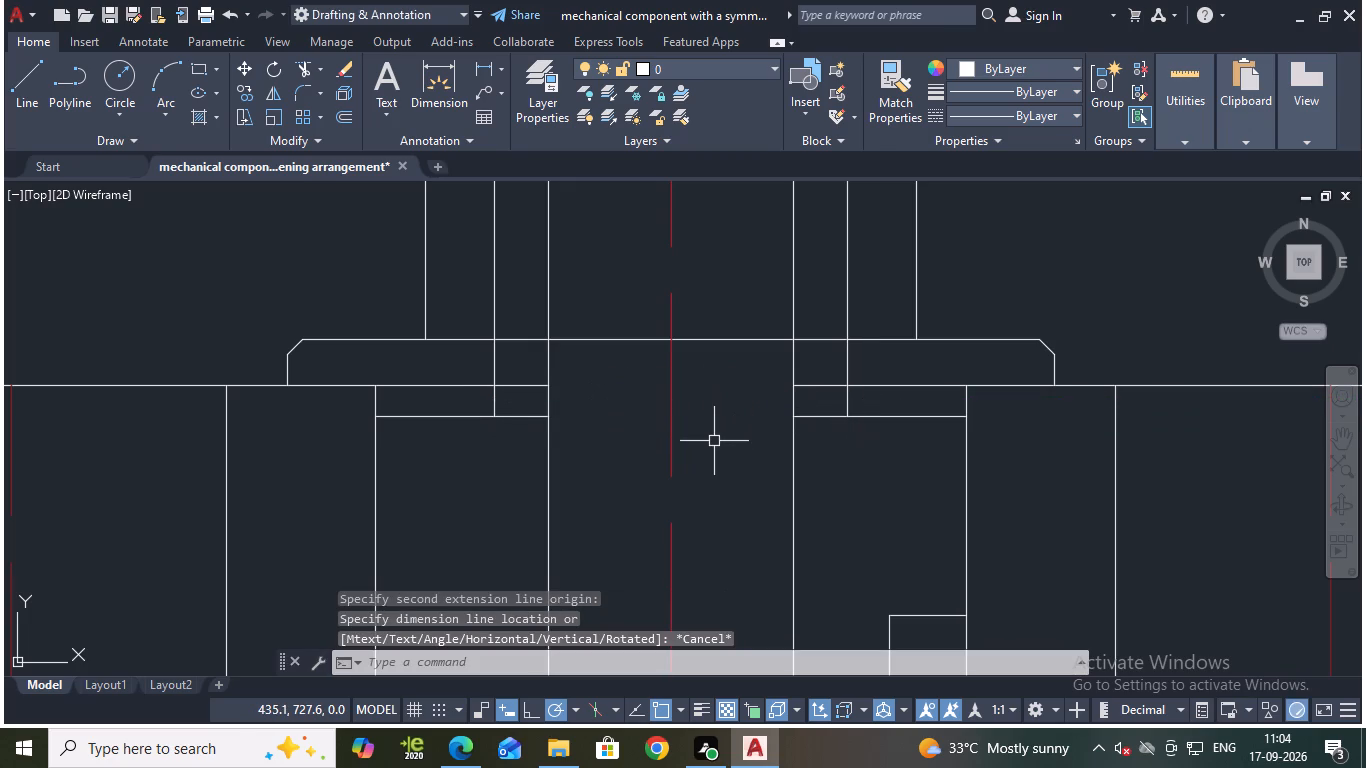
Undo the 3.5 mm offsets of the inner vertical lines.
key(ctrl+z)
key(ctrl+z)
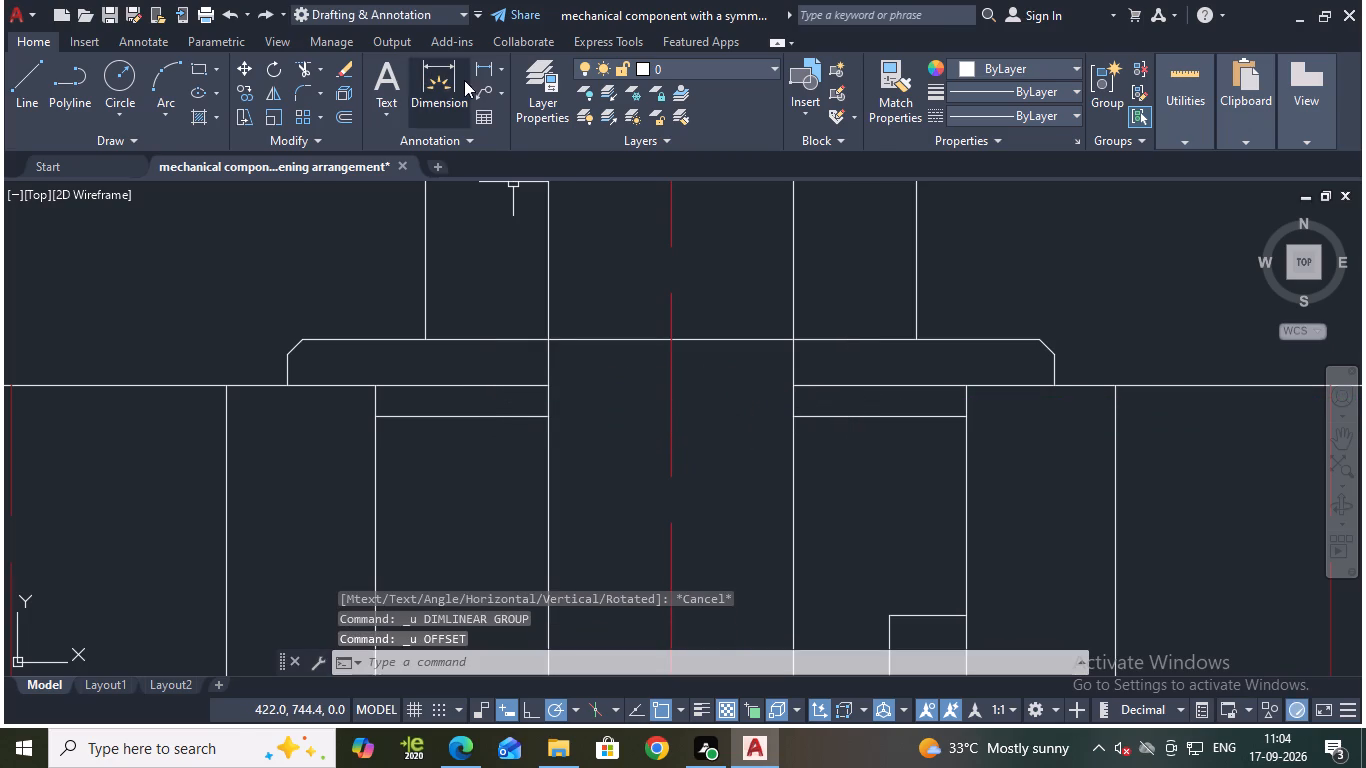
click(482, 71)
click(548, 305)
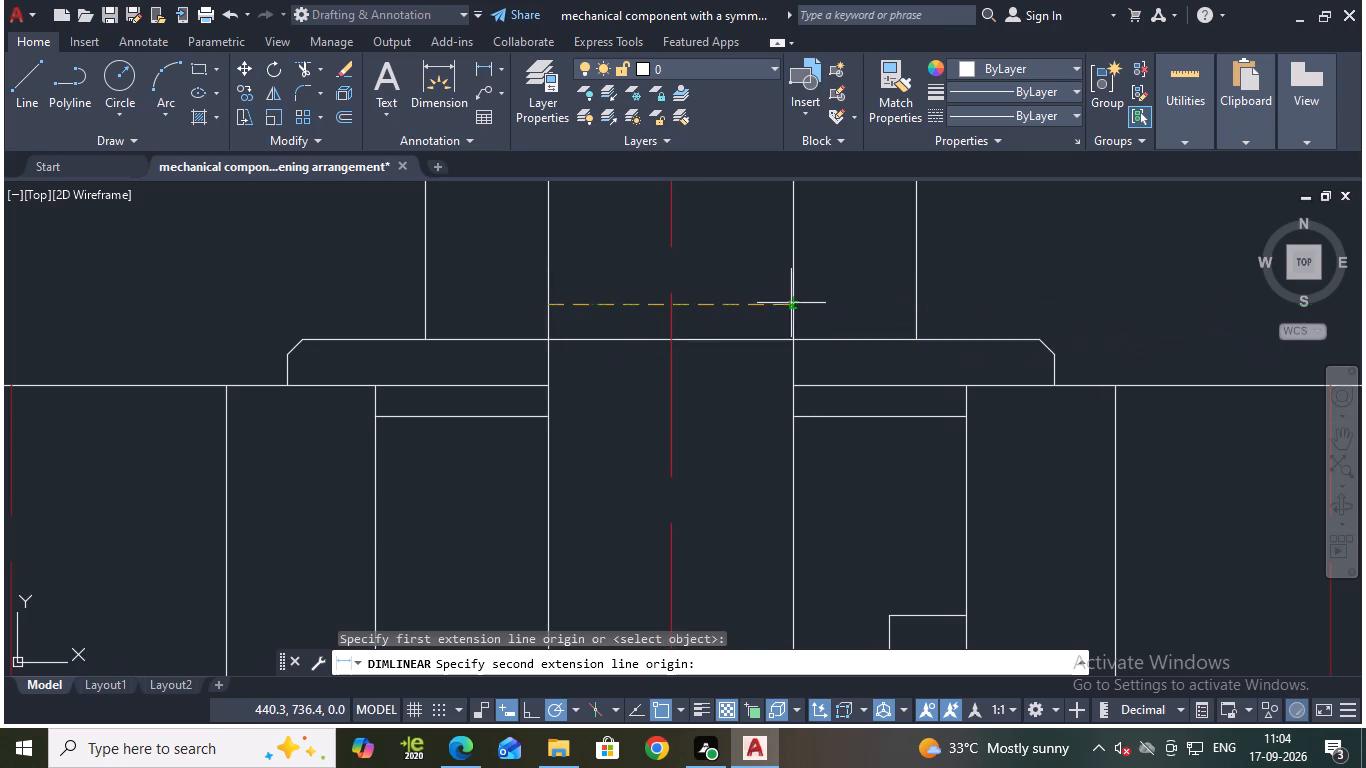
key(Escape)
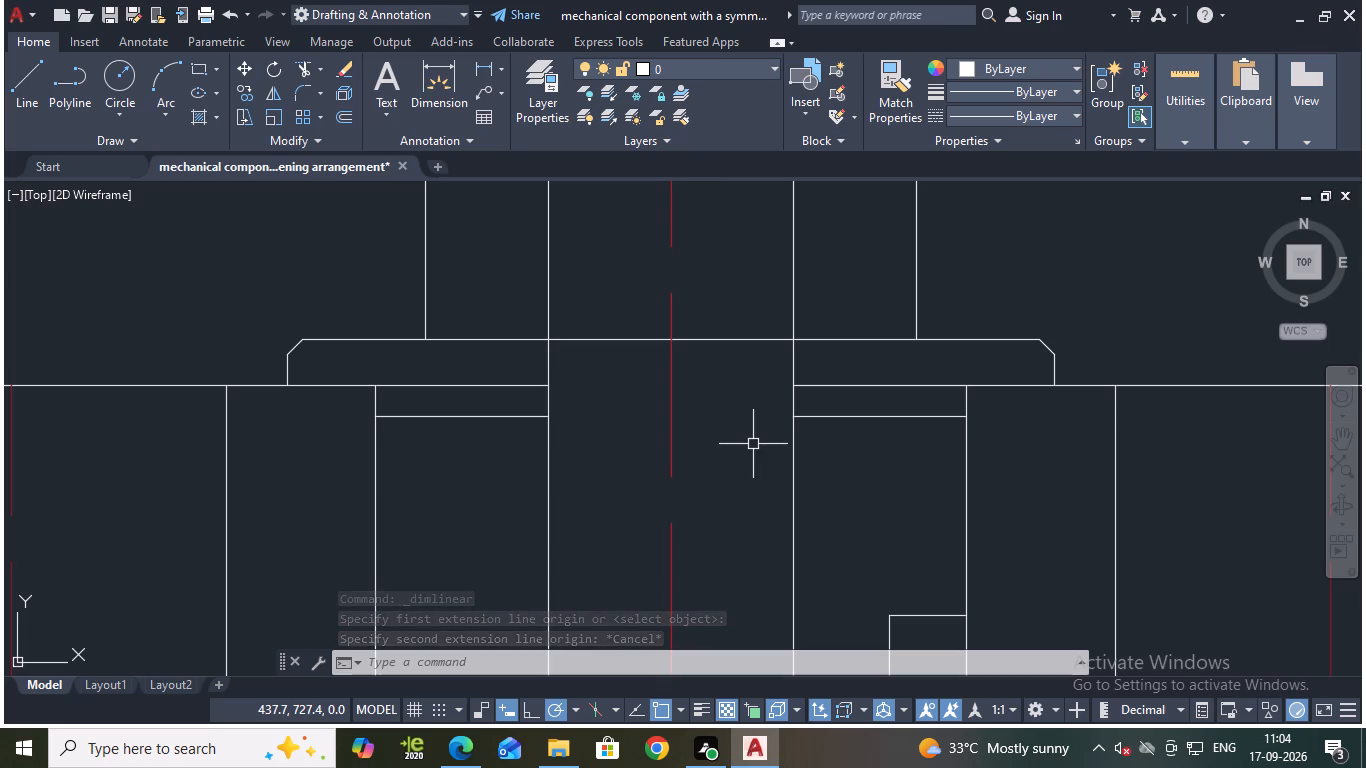
Offset the upper extension's two inner vertical lines outward by 1.5 mm each.
key(o)
key(Return)
key(Return)
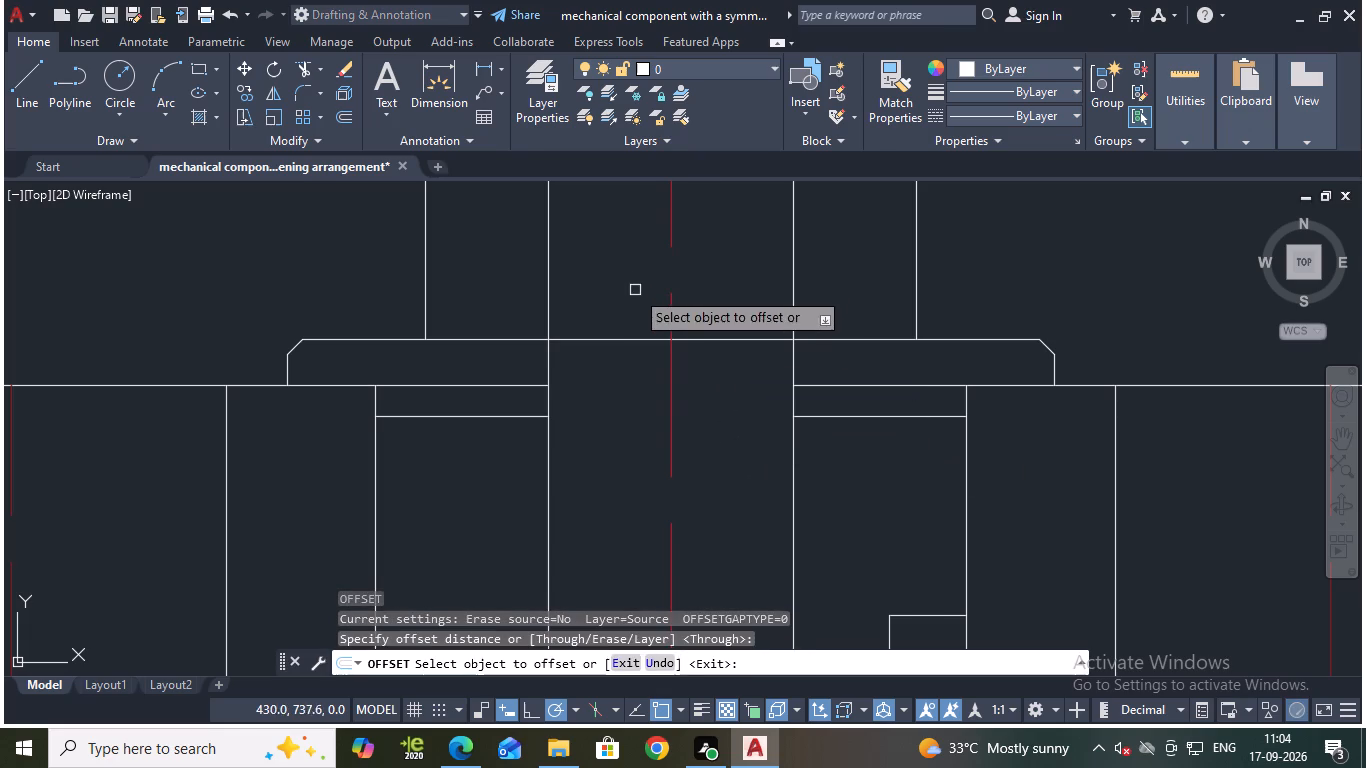
click(545, 360)
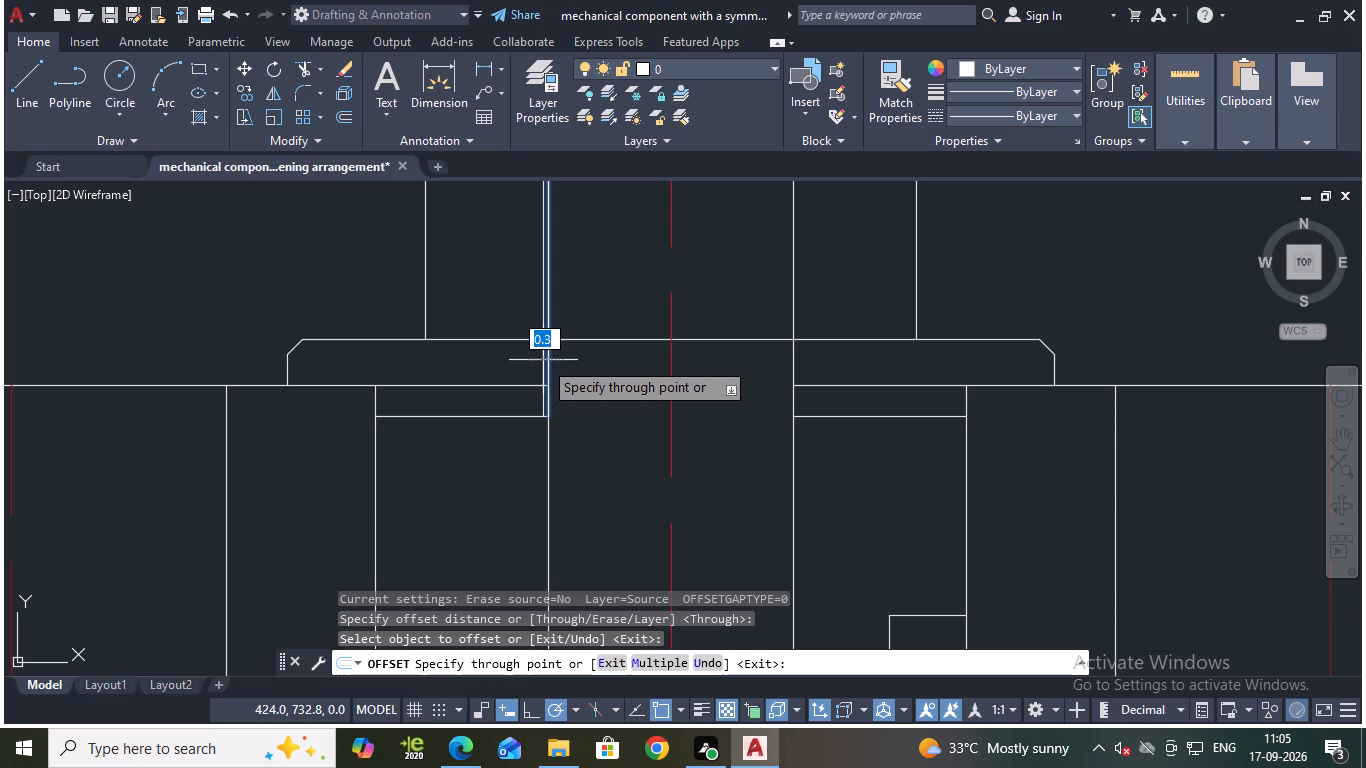
text(1.5)
key(Return)
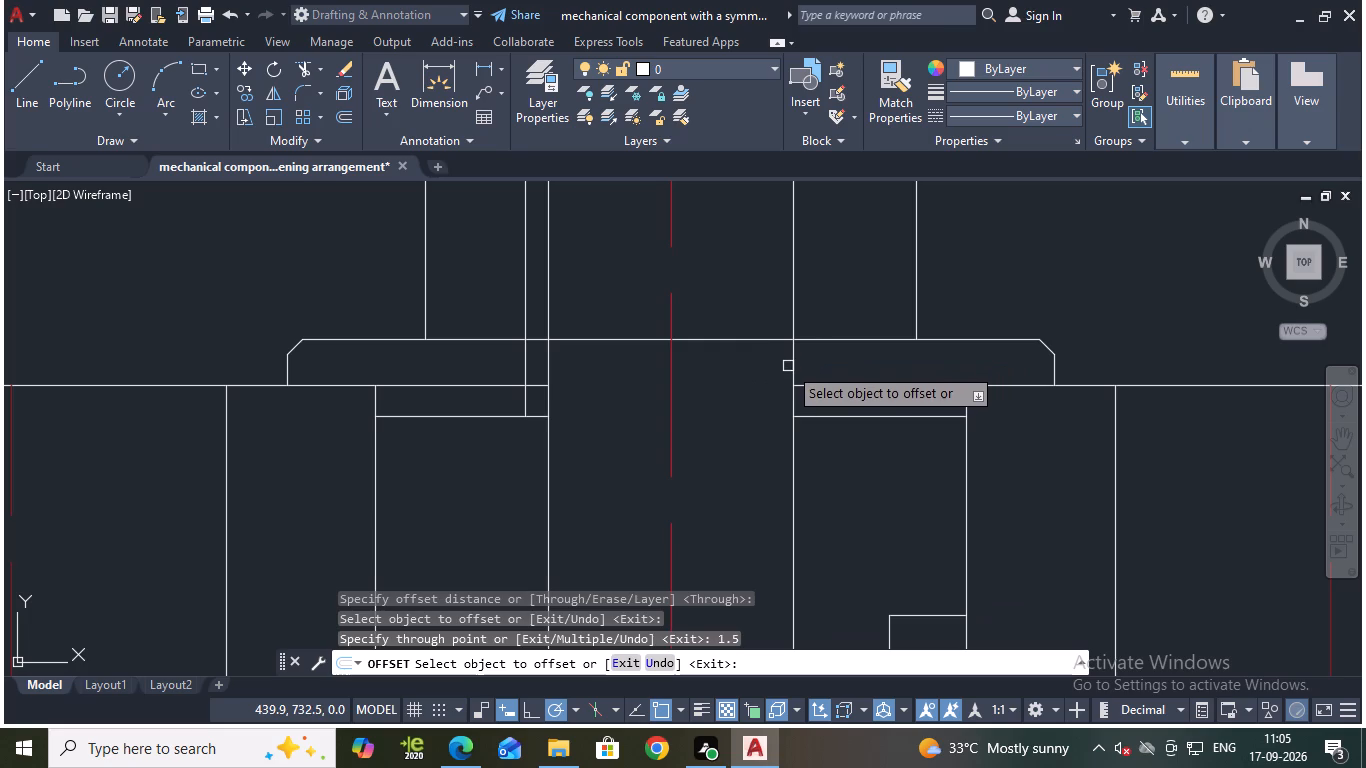
click(795, 361)
text(1.5)
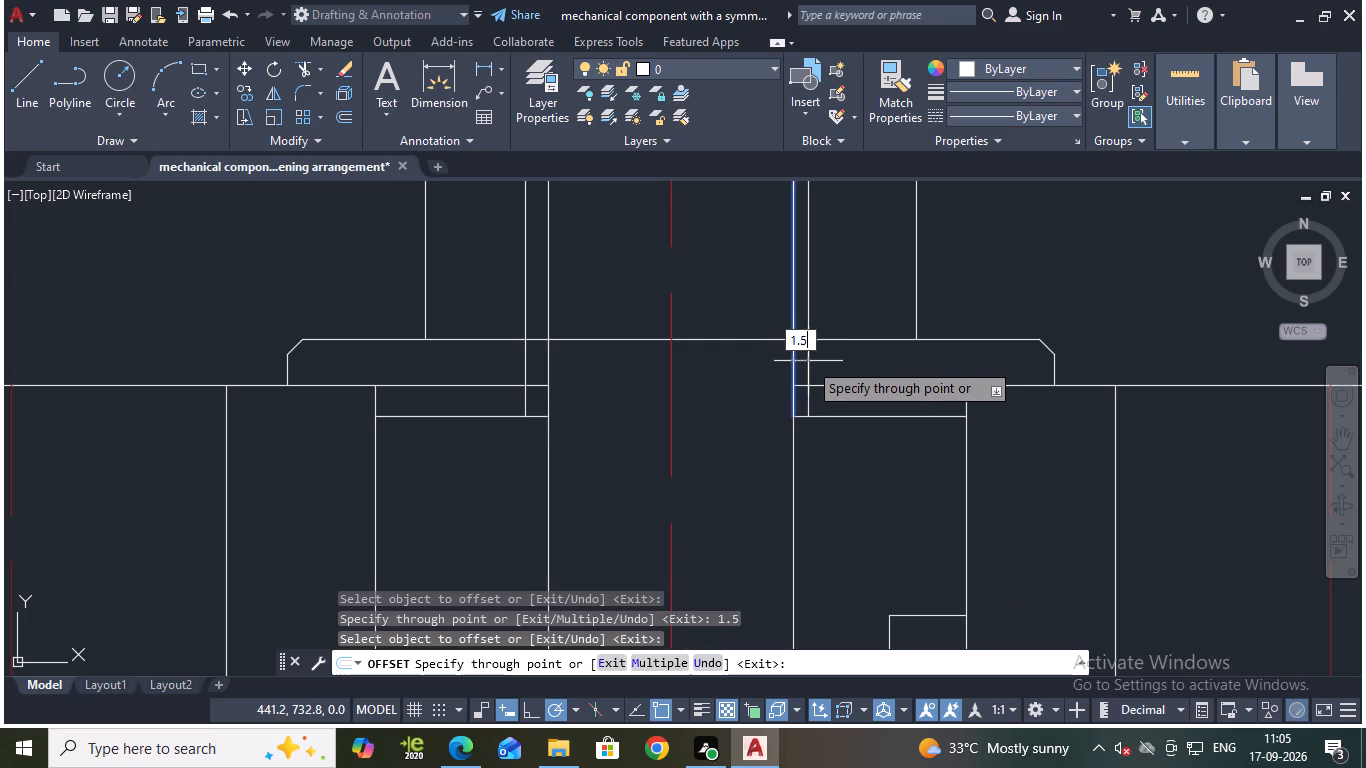
key(Return)
key(Escape)
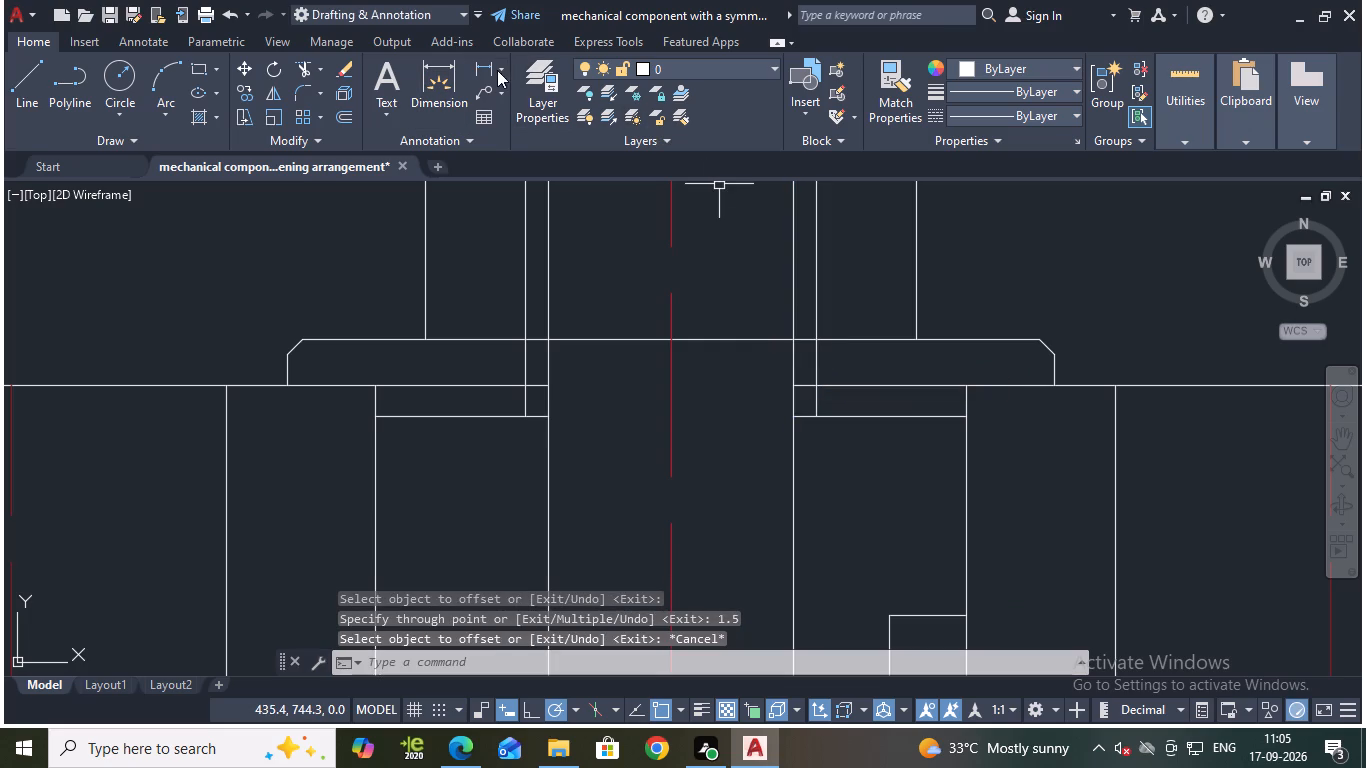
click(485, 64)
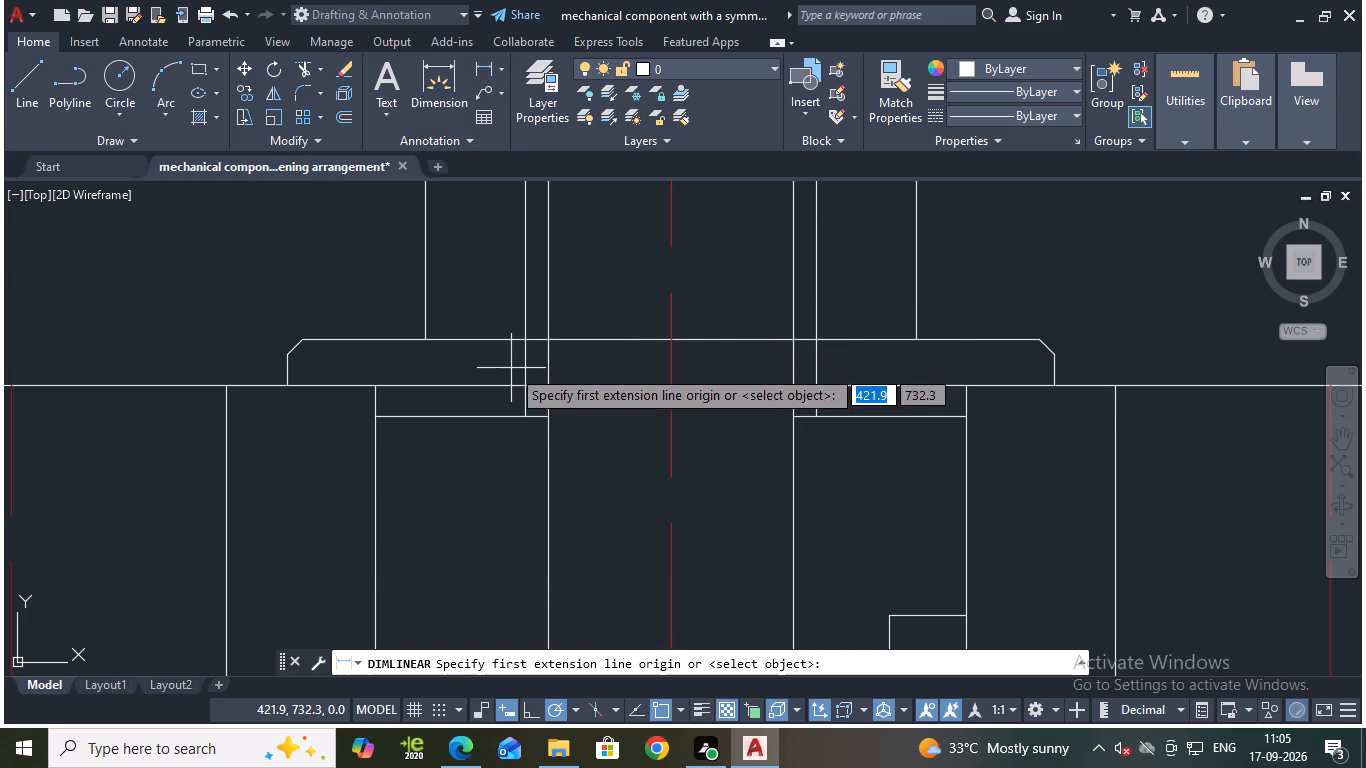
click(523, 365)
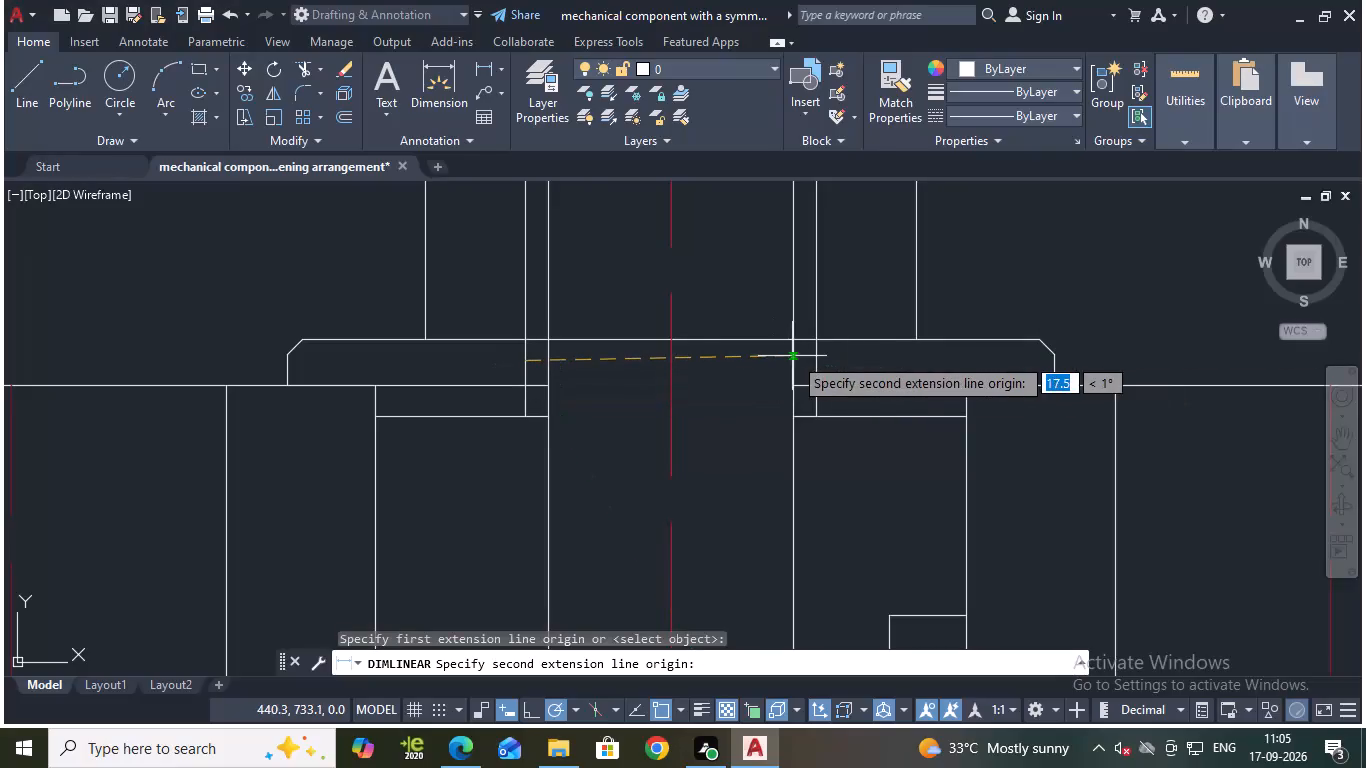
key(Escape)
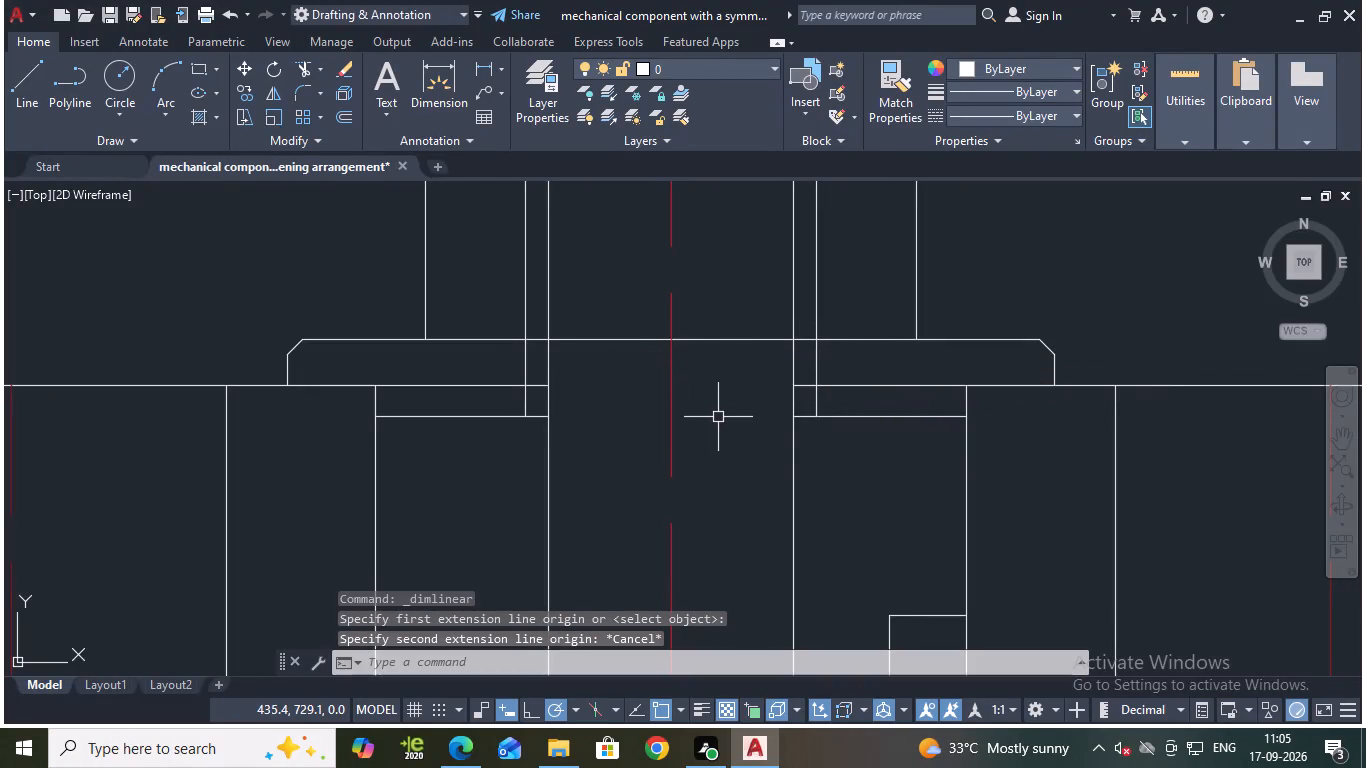
Trim both 1.5 mm offset lines so they span only the chamfered flange, between its top edge and the body's top edge.
text(tr)
key(Return)
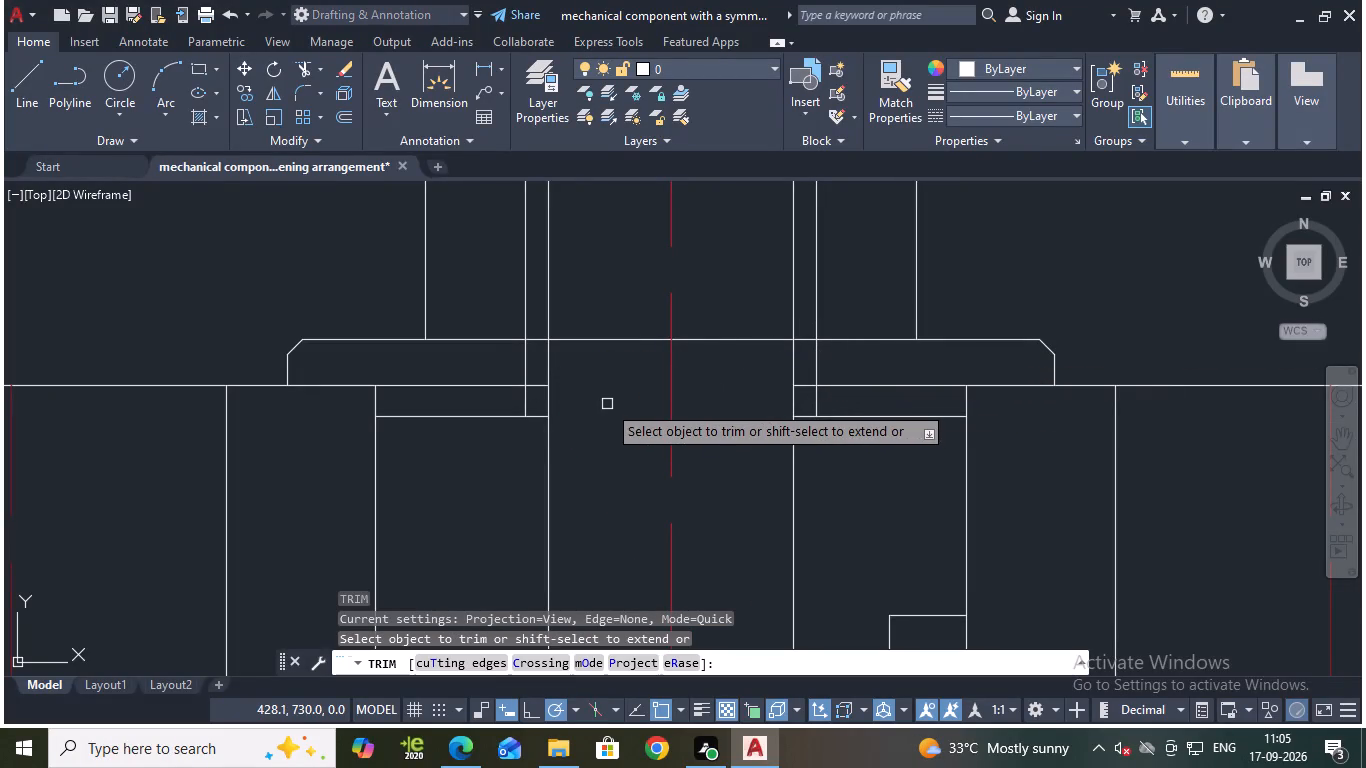
click(521, 408)
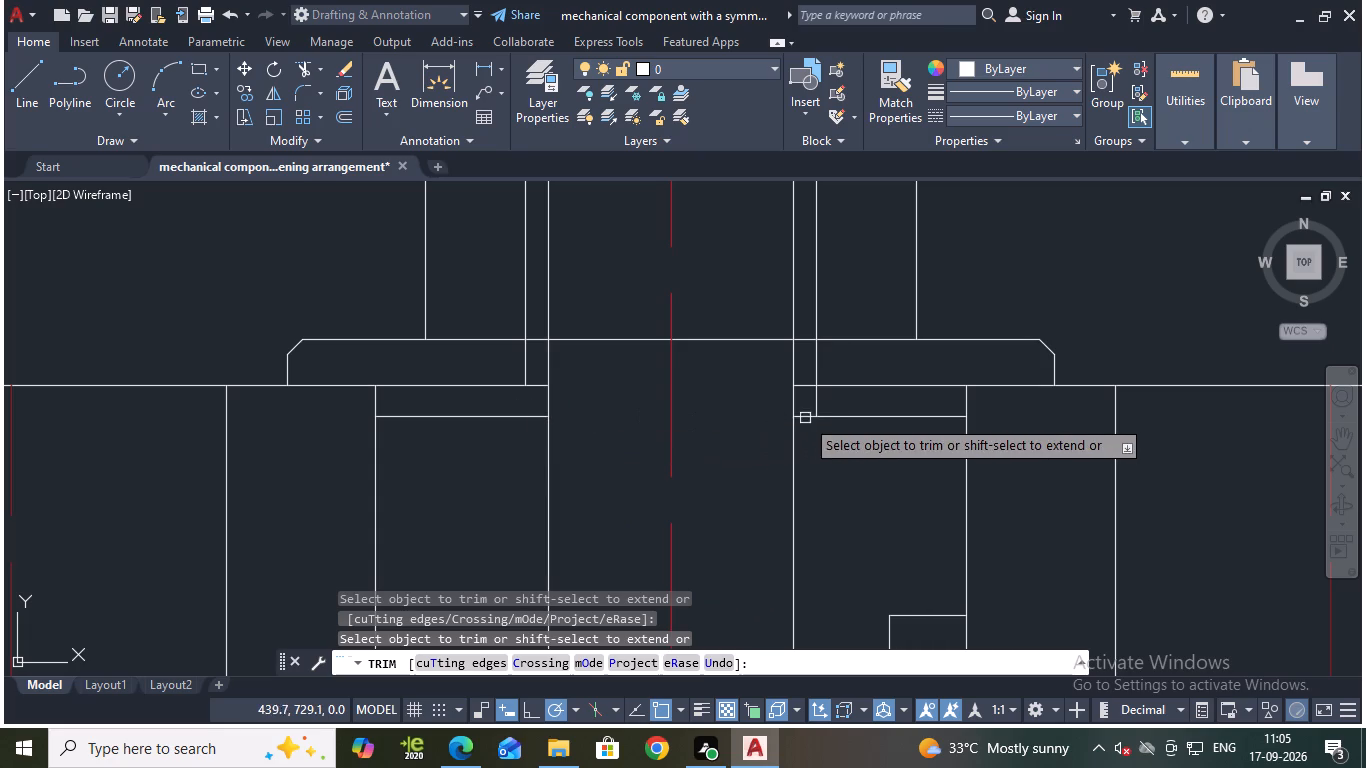
click(818, 406)
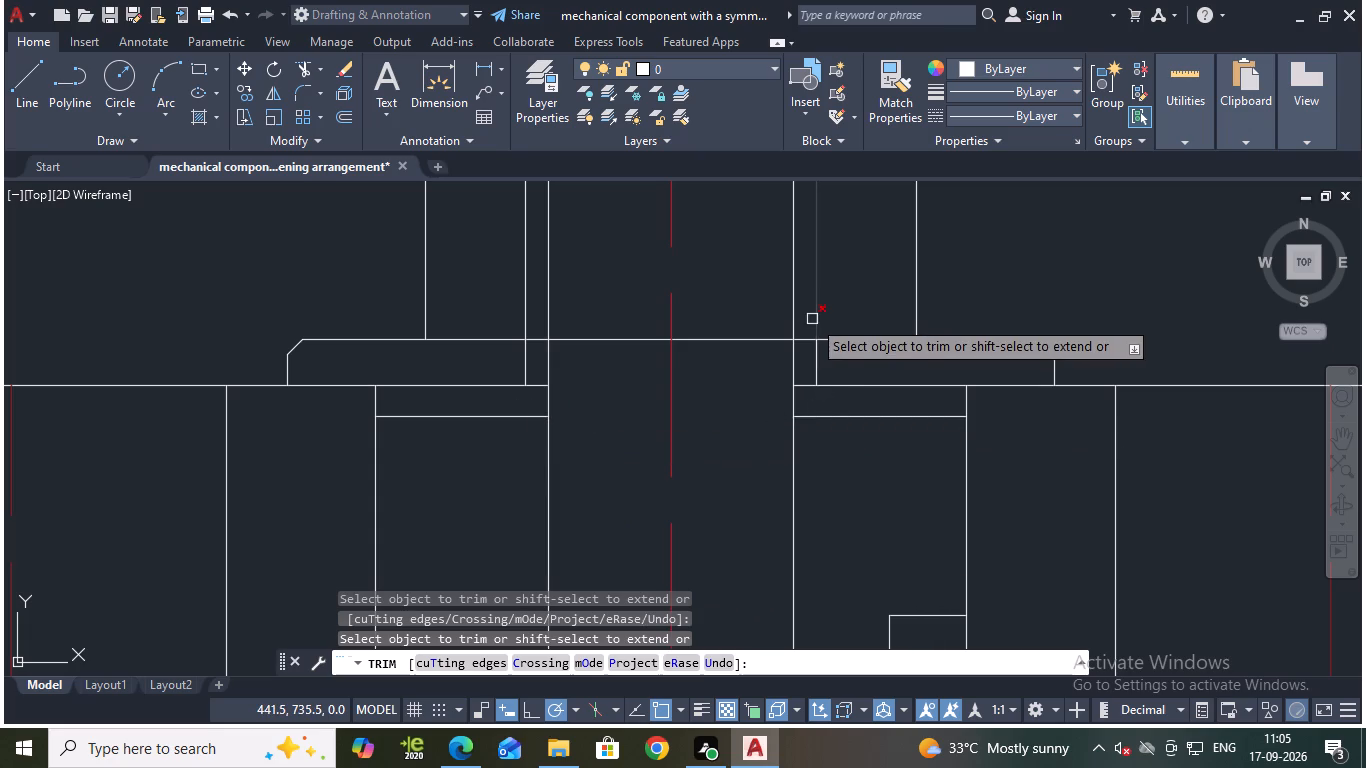
click(812, 319)
click(521, 312)
key(Escape)
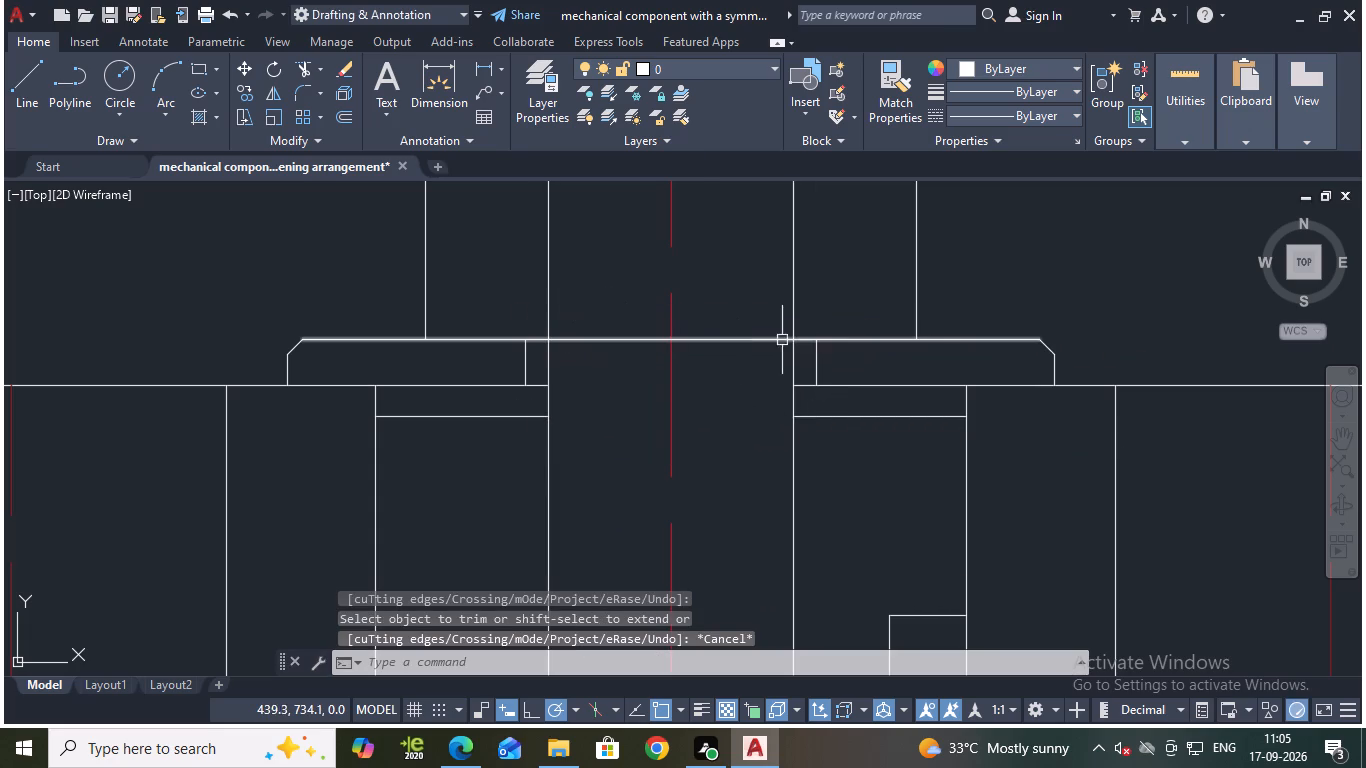
Save the drawing.
key(ctrl+s)
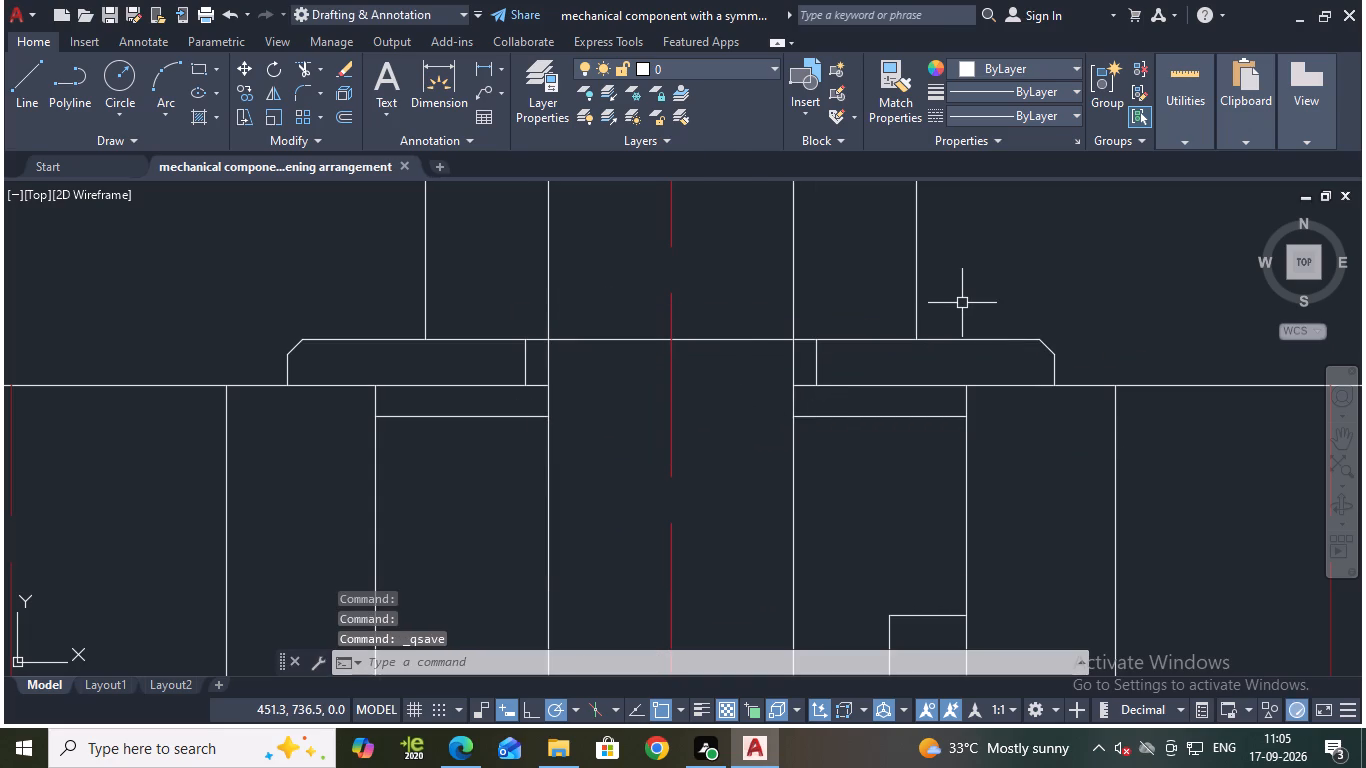
Offset the central opening's left vertical wall 36 mm toward the right wall.
scroll(858, 385, down, 3)
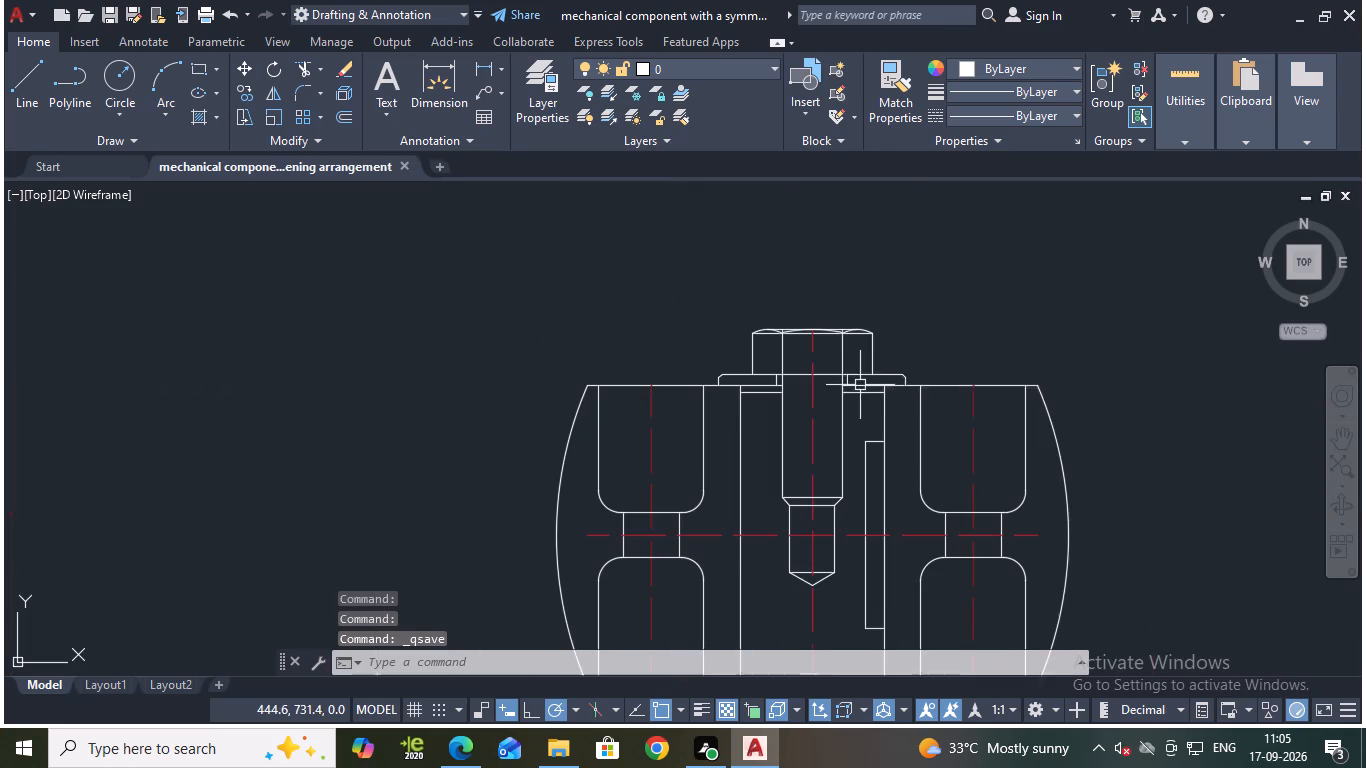
middle_drag(1141, 409, 1030, 300)
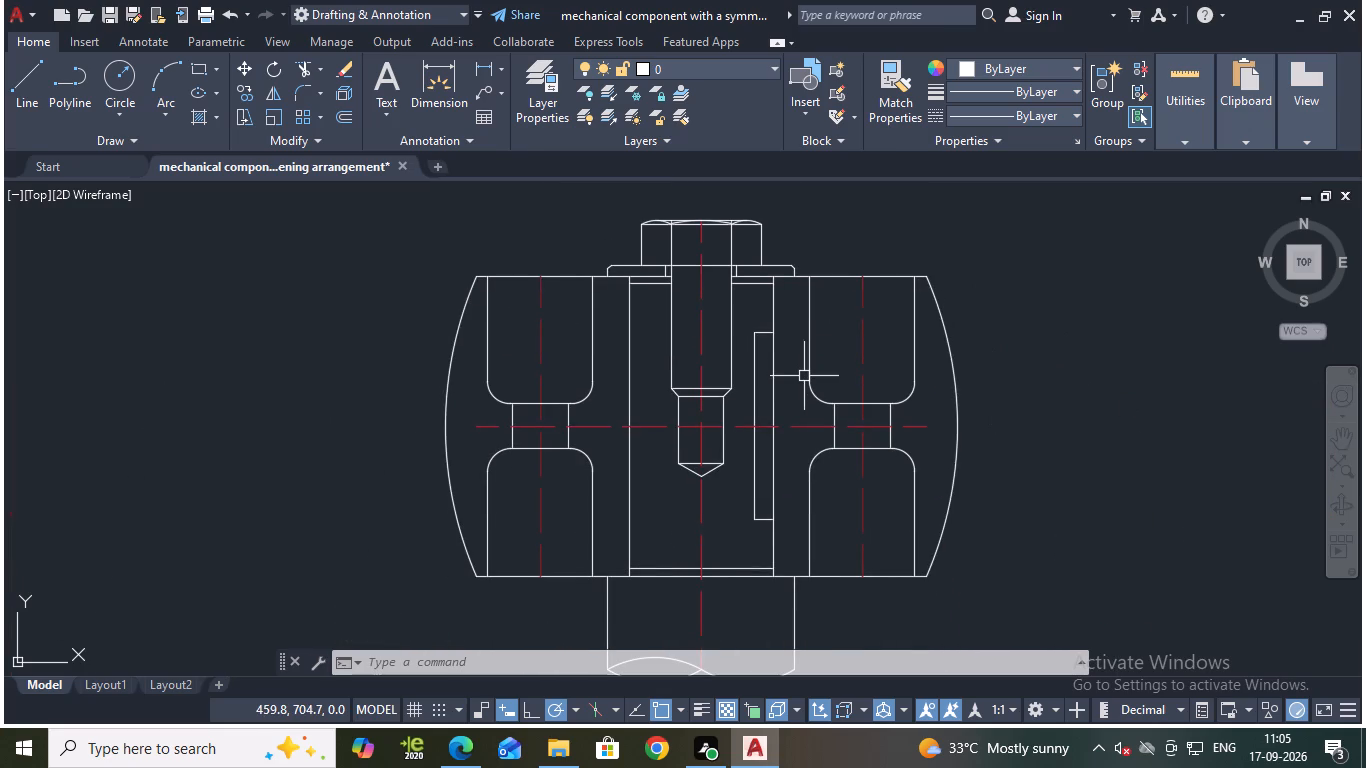
scroll(794, 366, up, 2)
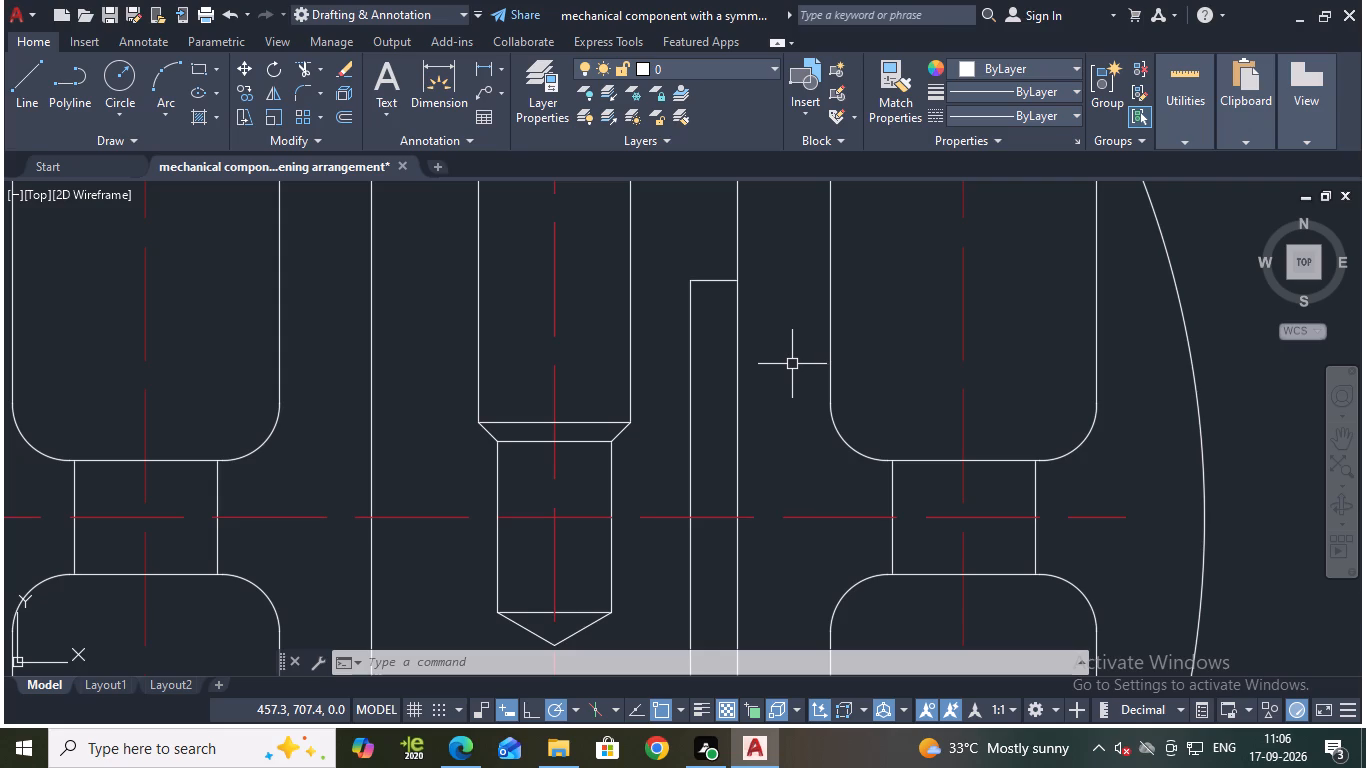
scroll(789, 363, down, 1)
middle_drag(789, 369, 788, 325)
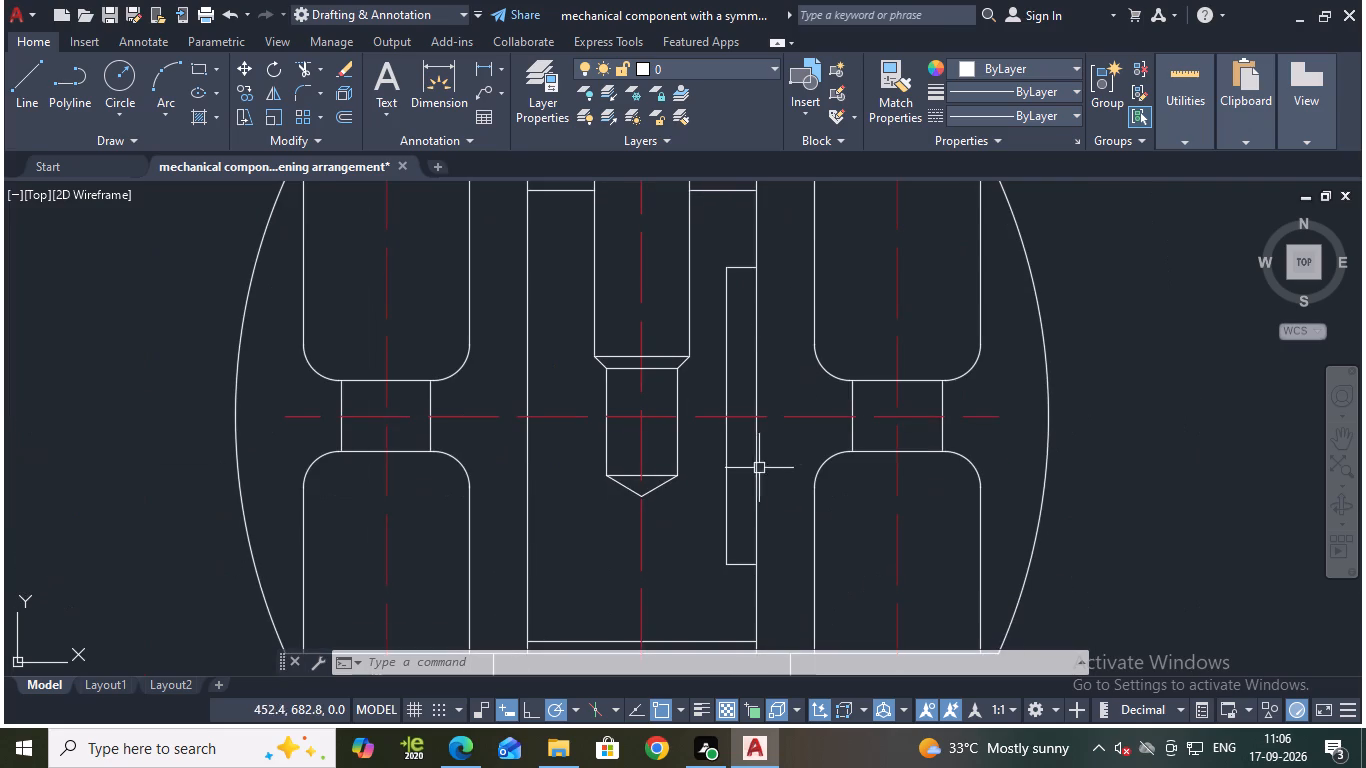
key(Escape)
key(o)
key(Return)
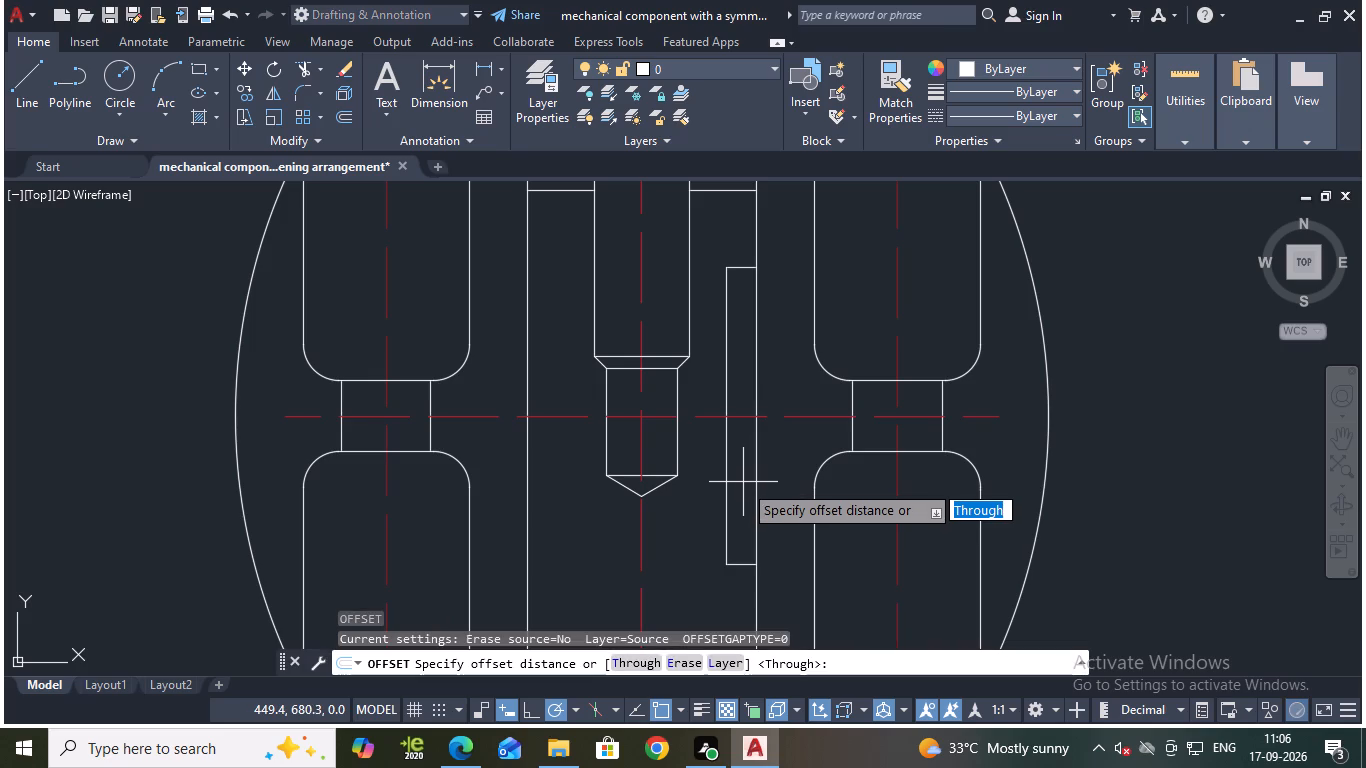
middle_drag(769, 485, 771, 474)
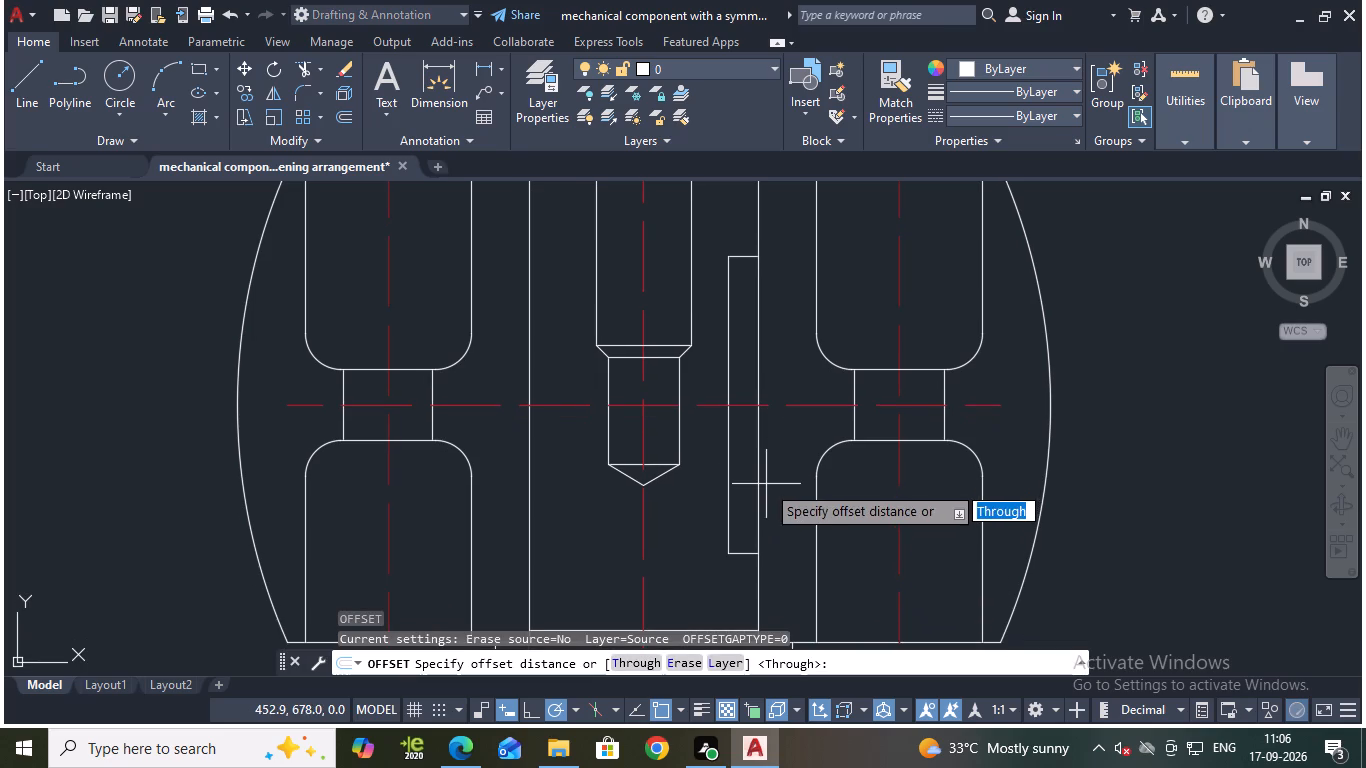
scroll(766, 485, down, 2)
scroll(760, 483, up, 1)
middle_click(766, 488)
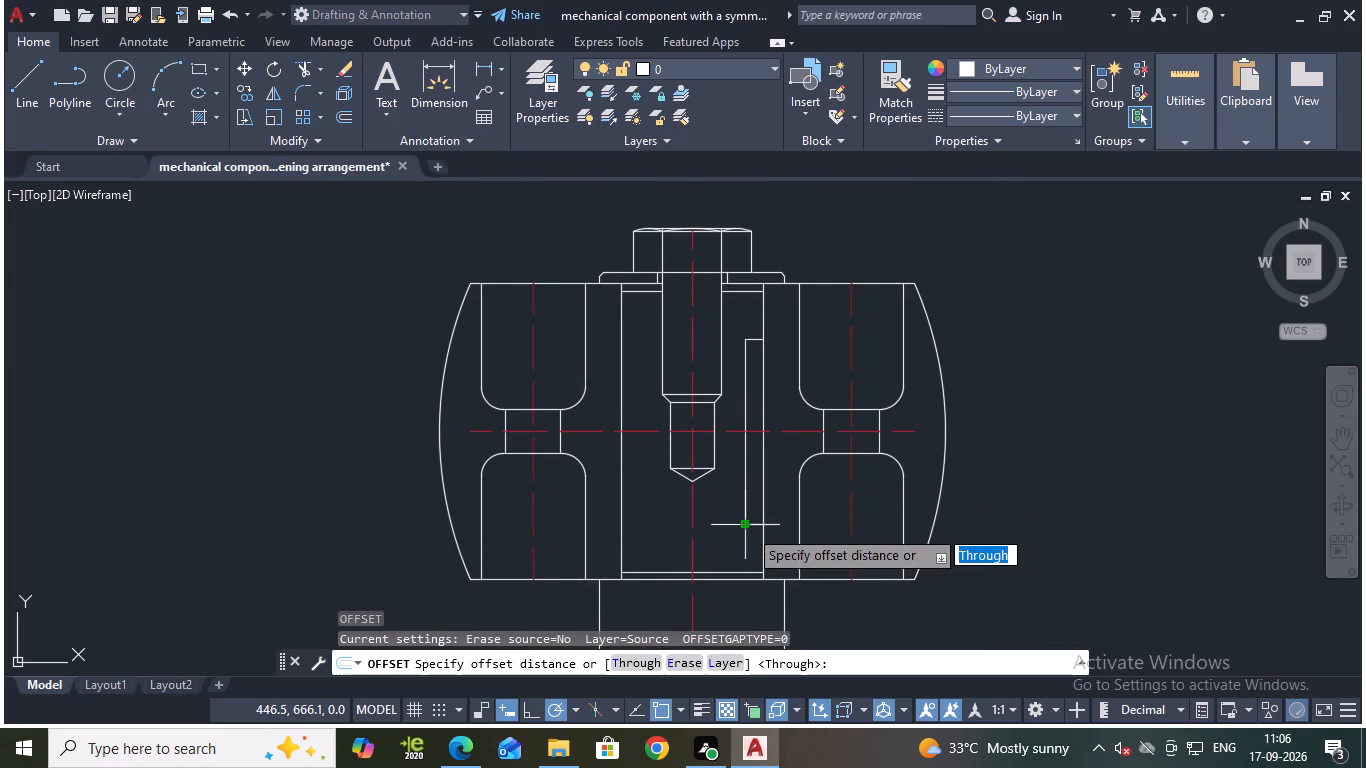
key(Return)
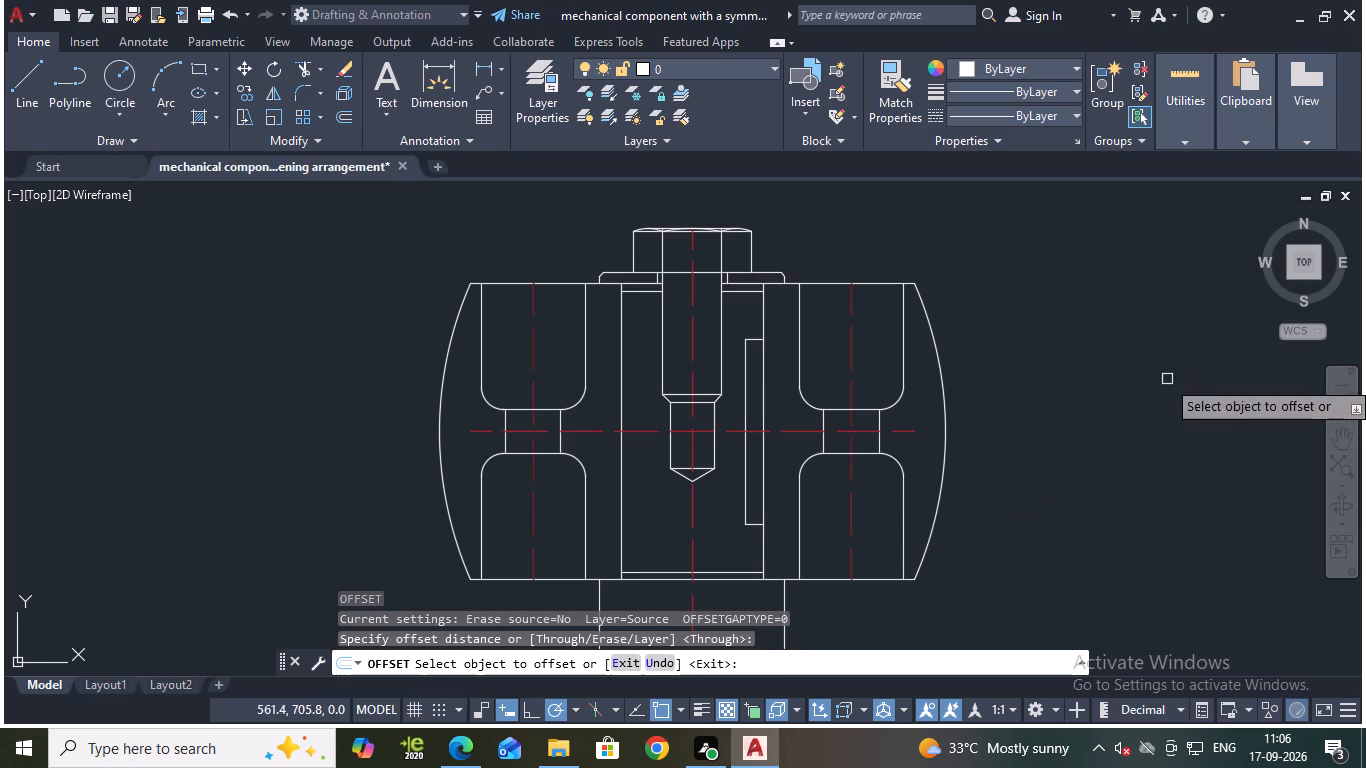
scroll(641, 528, up, 1)
middle_drag(641, 528, 628, 489)
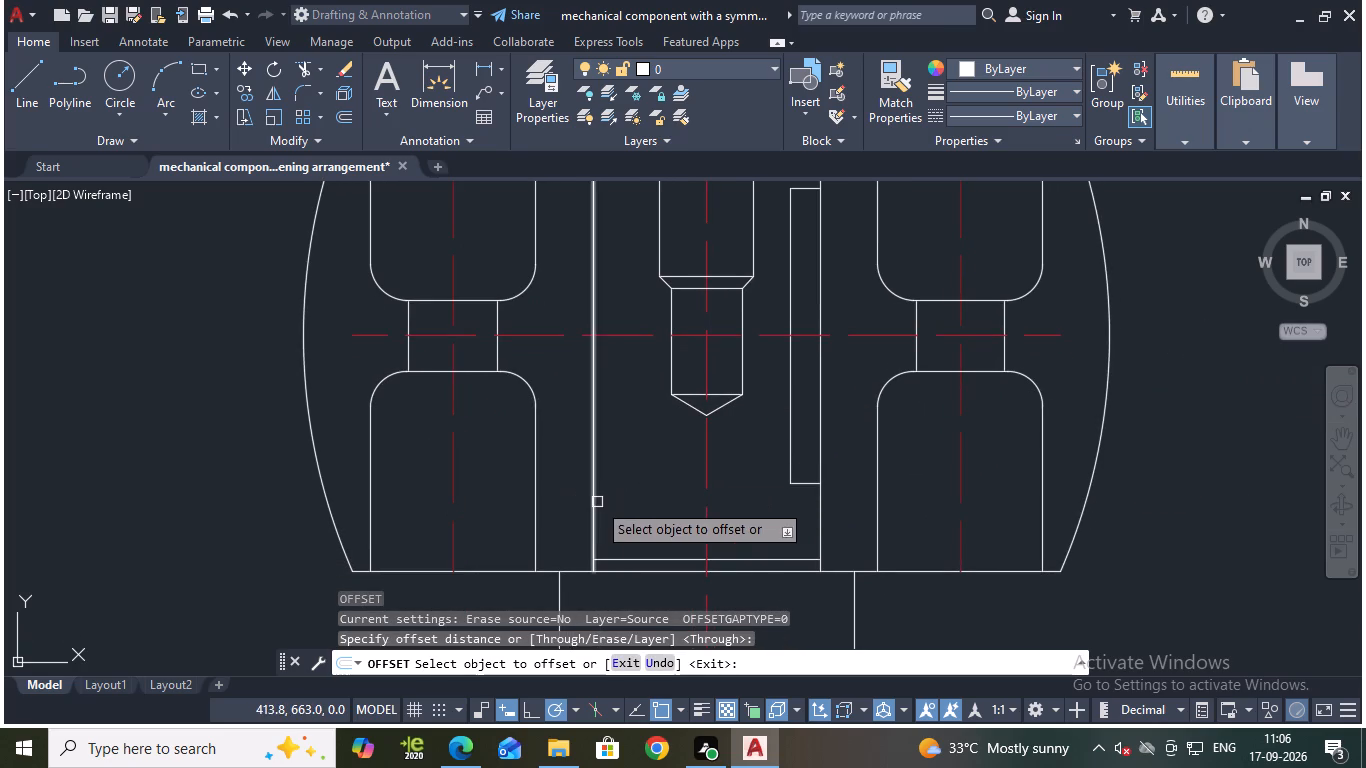
click(597, 502)
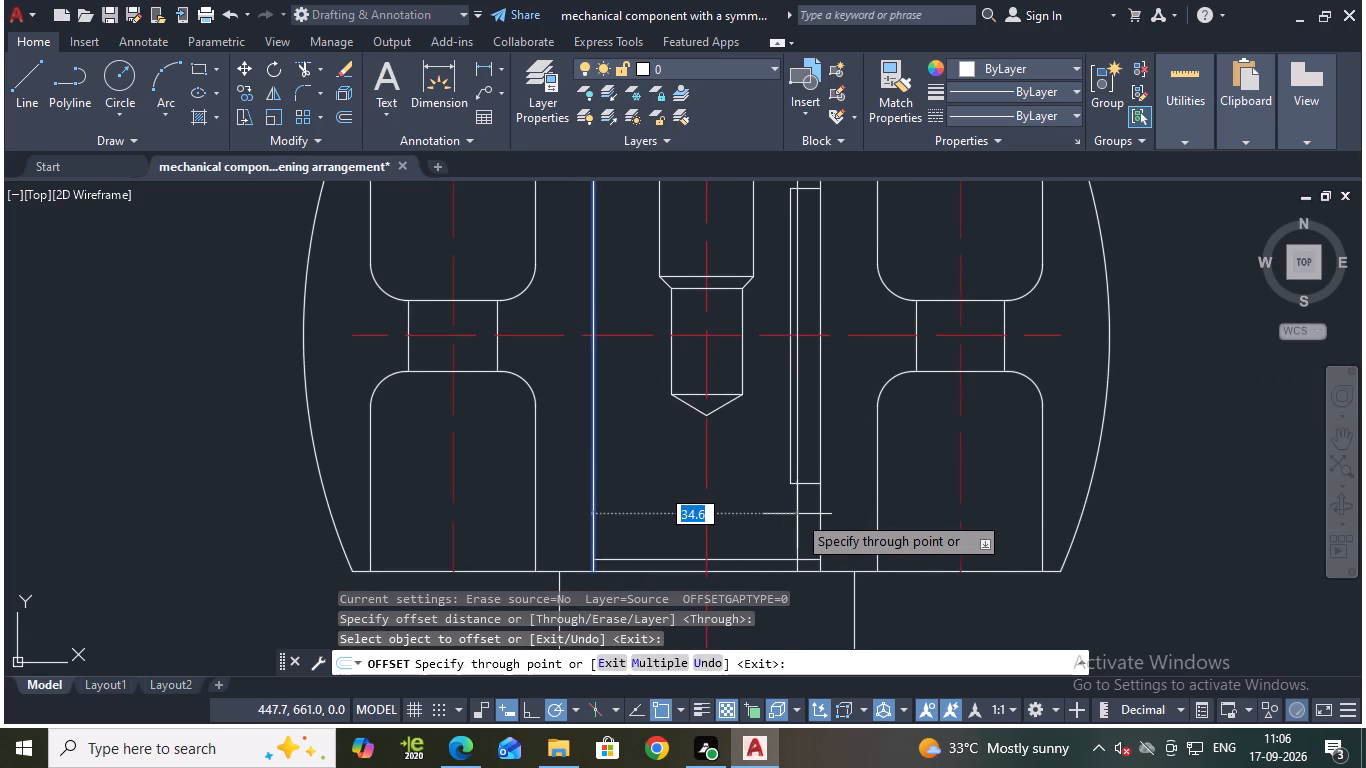
text(36)
key(Return)
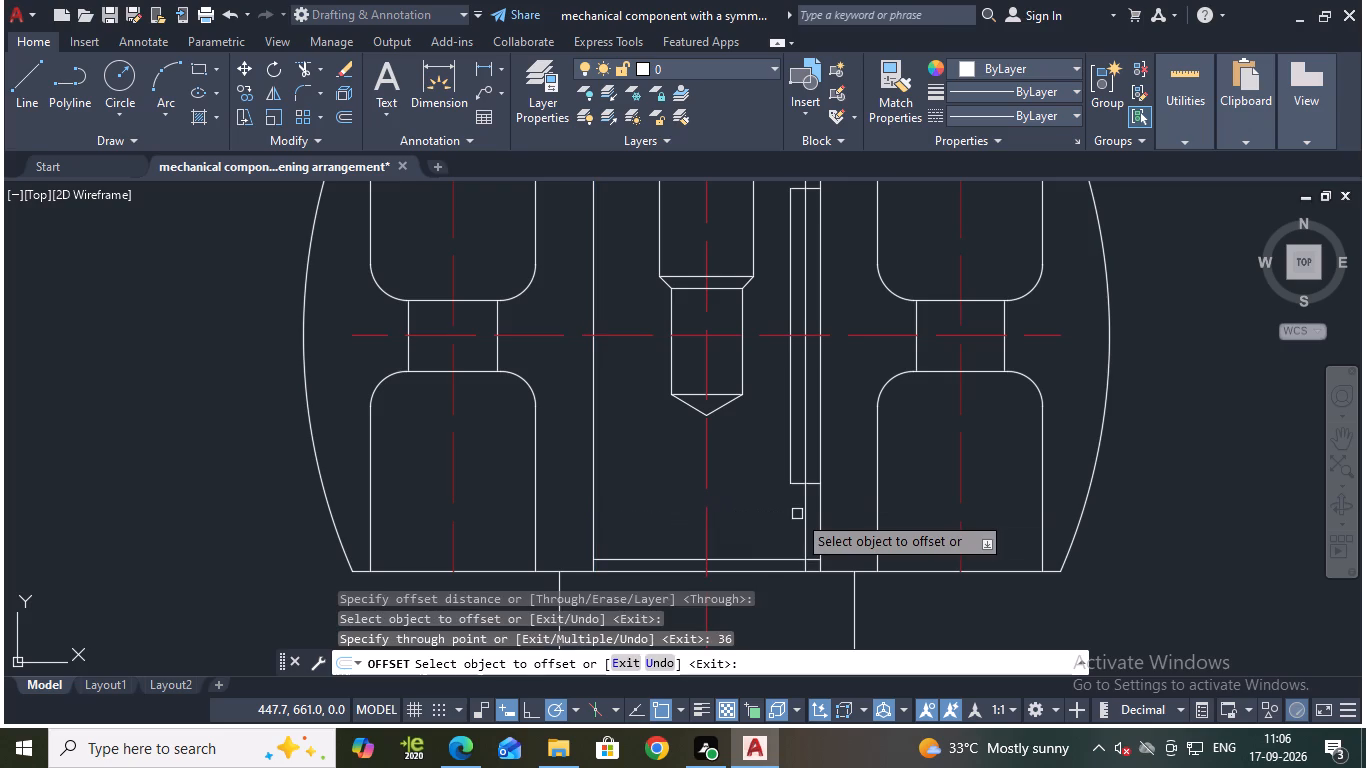
key(Escape)
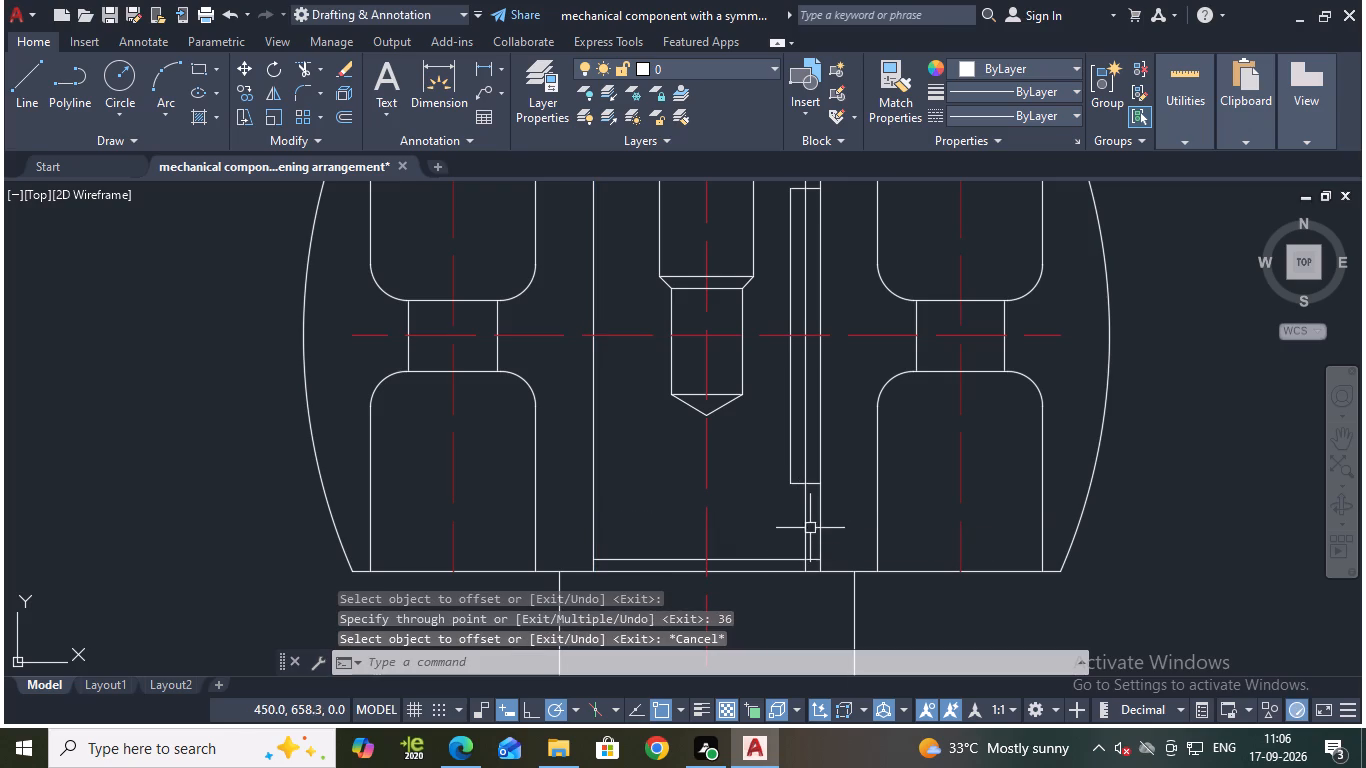
Trim away the part of the 36 mm offset line lying inside the narrow rectangle beside the central opening's right wall.
text(tr)
key(Return)
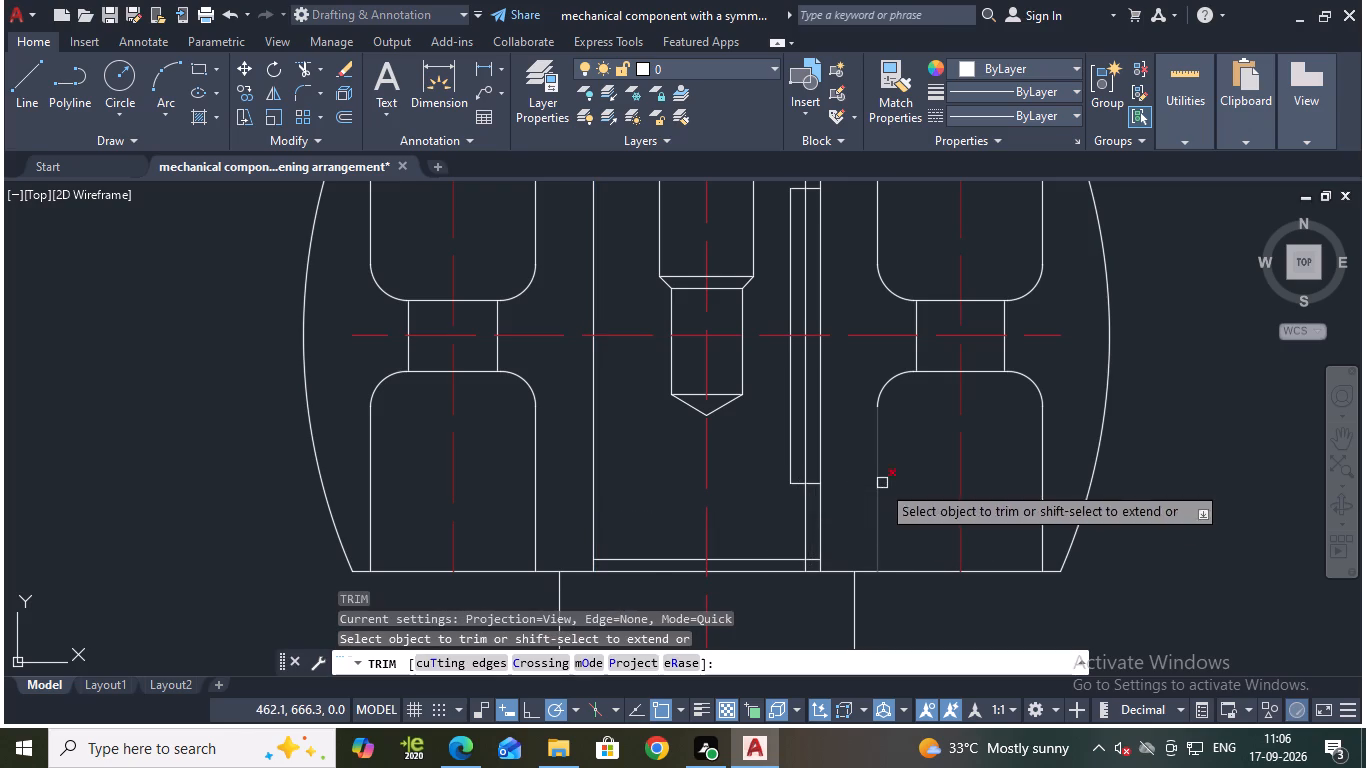
click(804, 459)
middle_drag(841, 421, 832, 497)
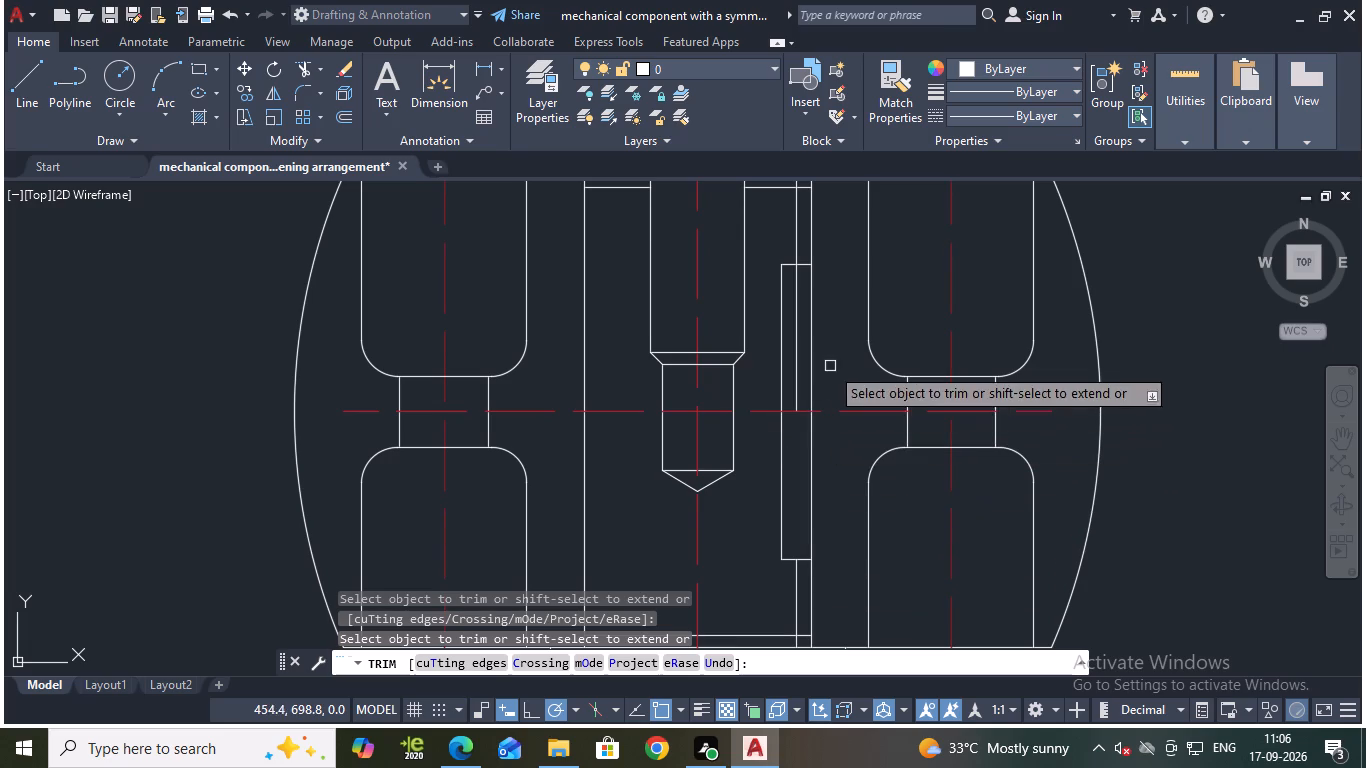
middle_drag(841, 367, 831, 417)
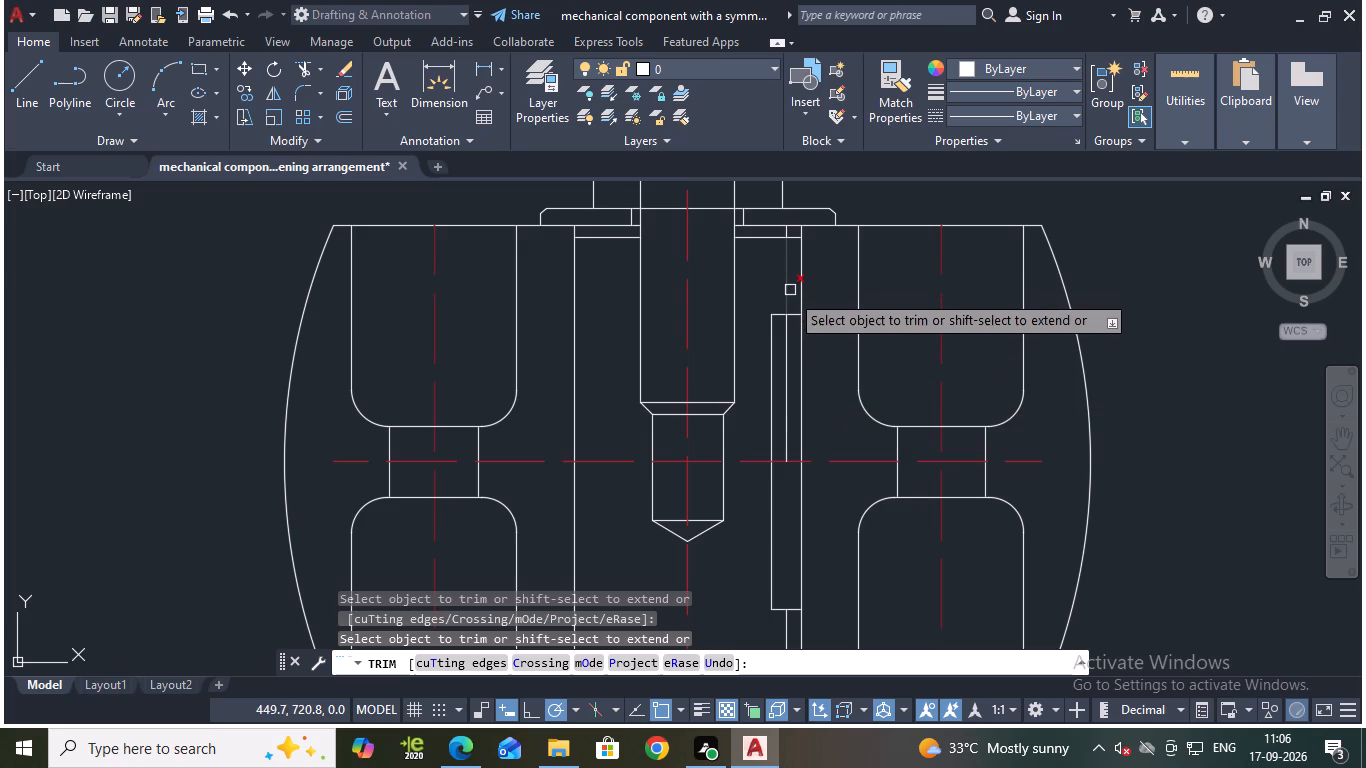
click(791, 421)
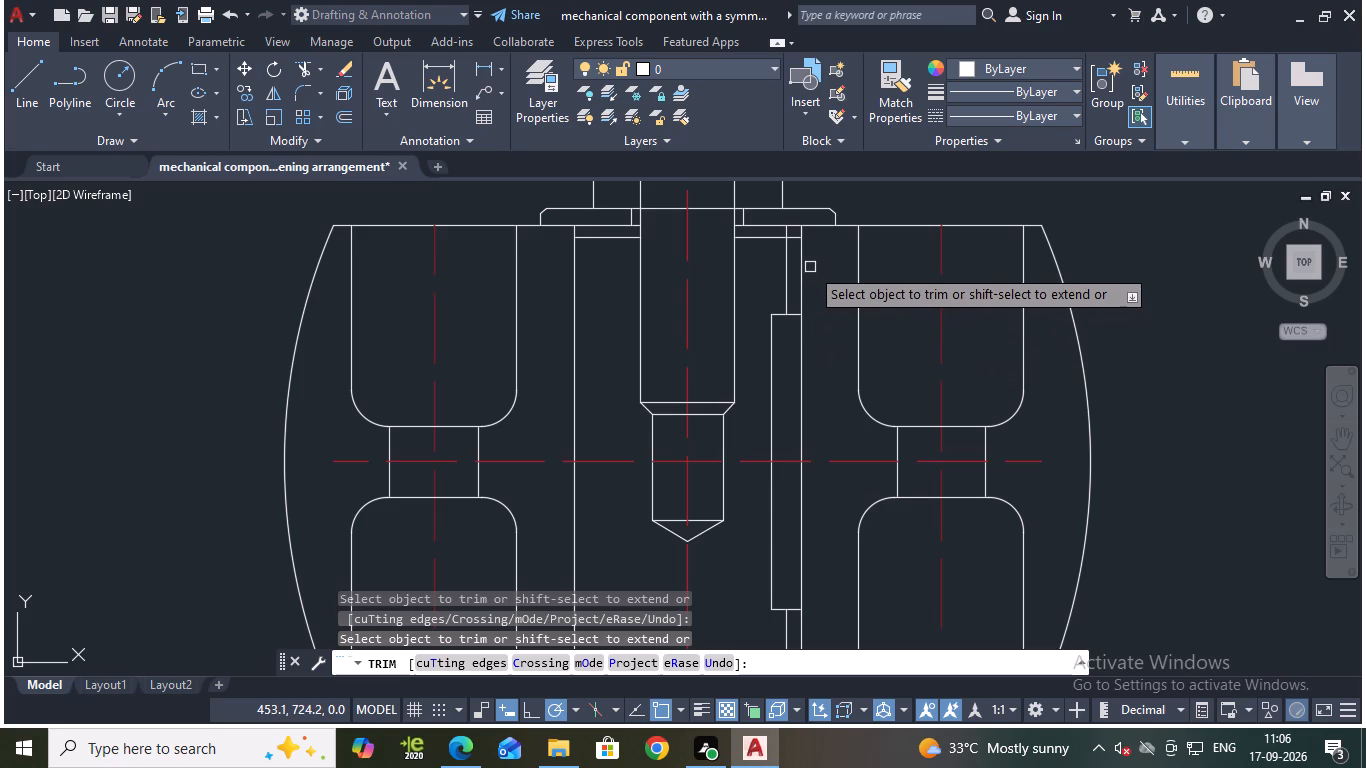
Trim the upper inner horizontal line between the offset line and right wall, and the offset line's end below the lower inner horizontal line.
scroll(803, 268, up, 3)
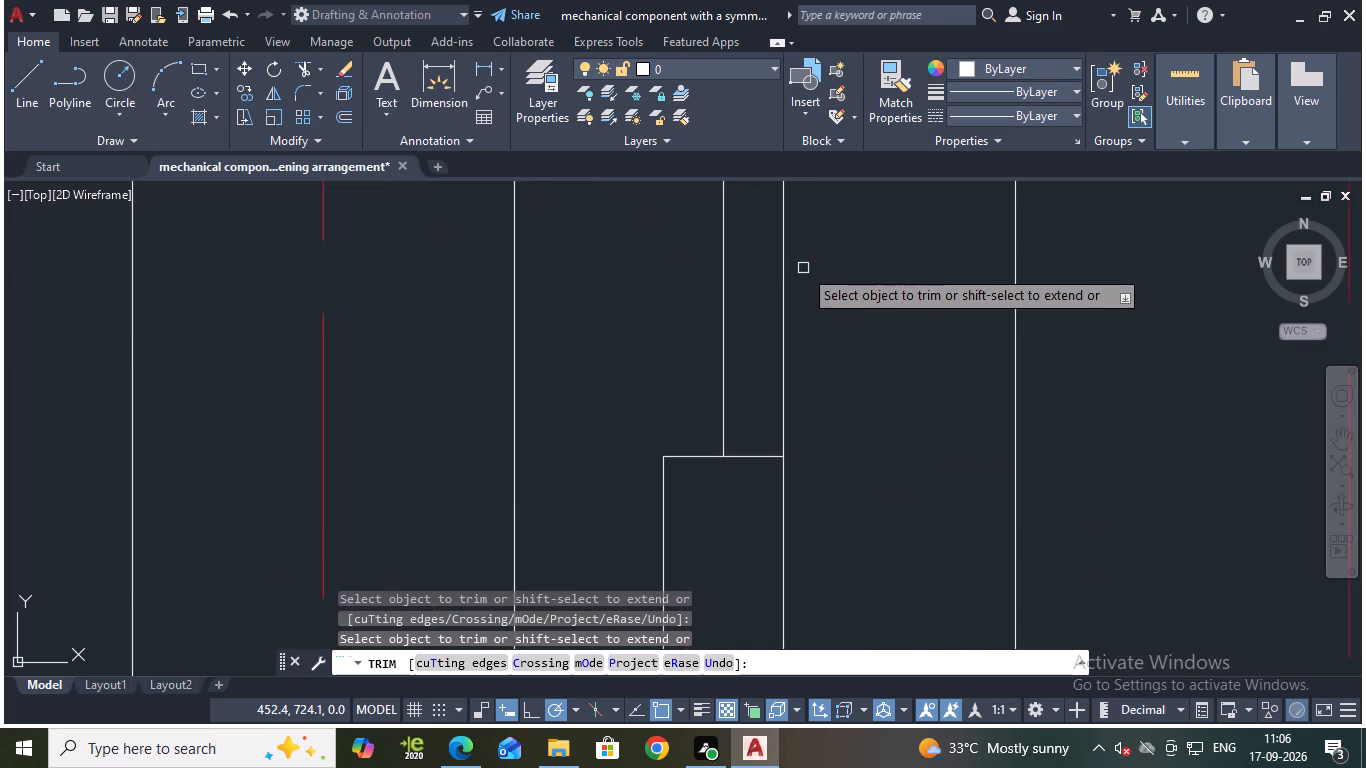
middle_drag(815, 271, 815, 474)
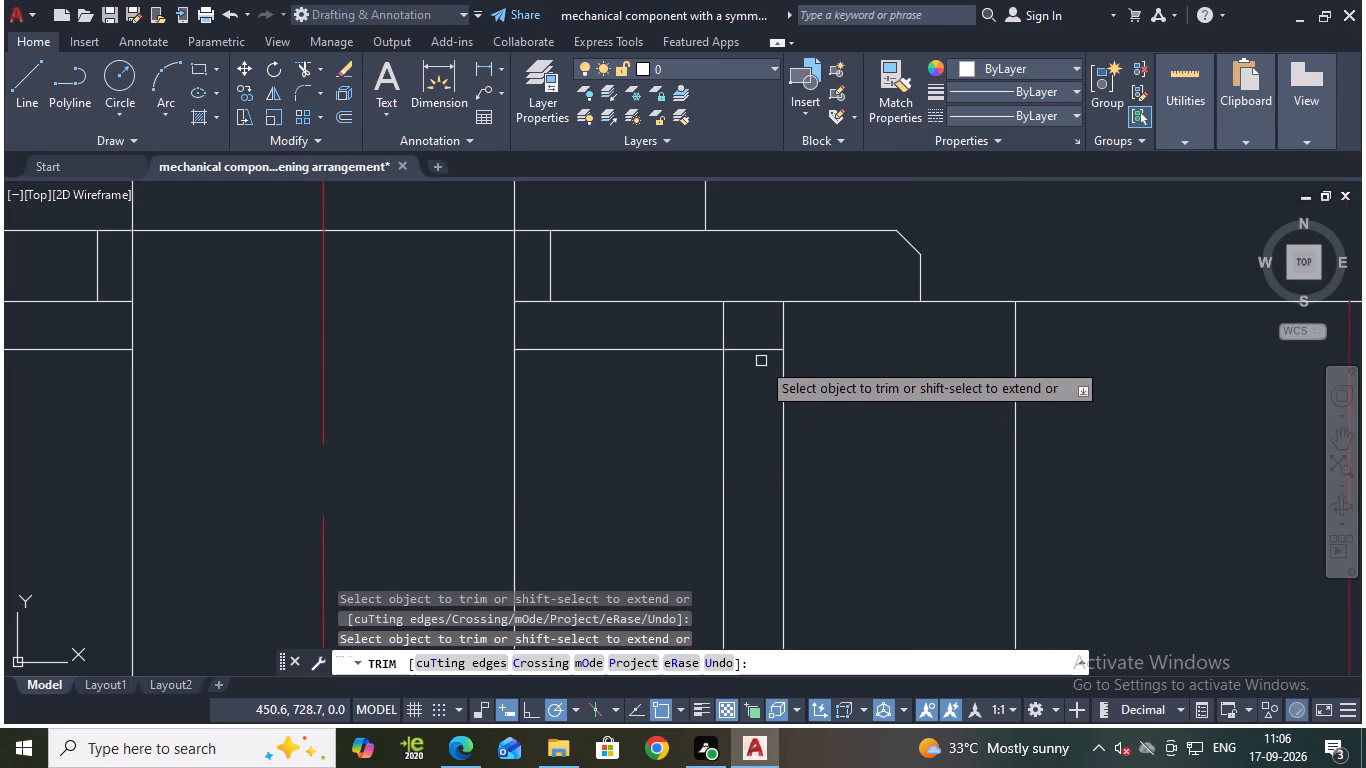
click(759, 353)
scroll(760, 355, down, 3)
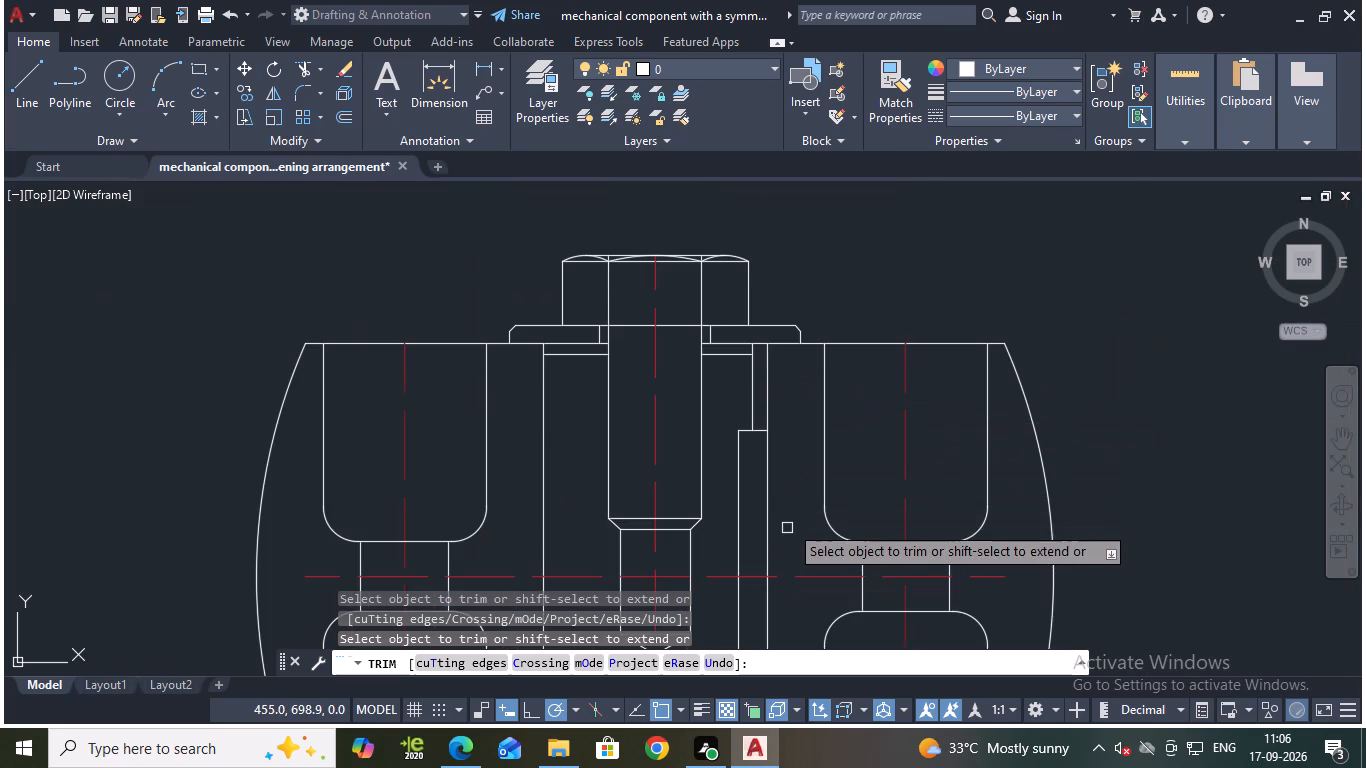
middle_drag(789, 512, 801, 387)
middle_drag(801, 482, 805, 381)
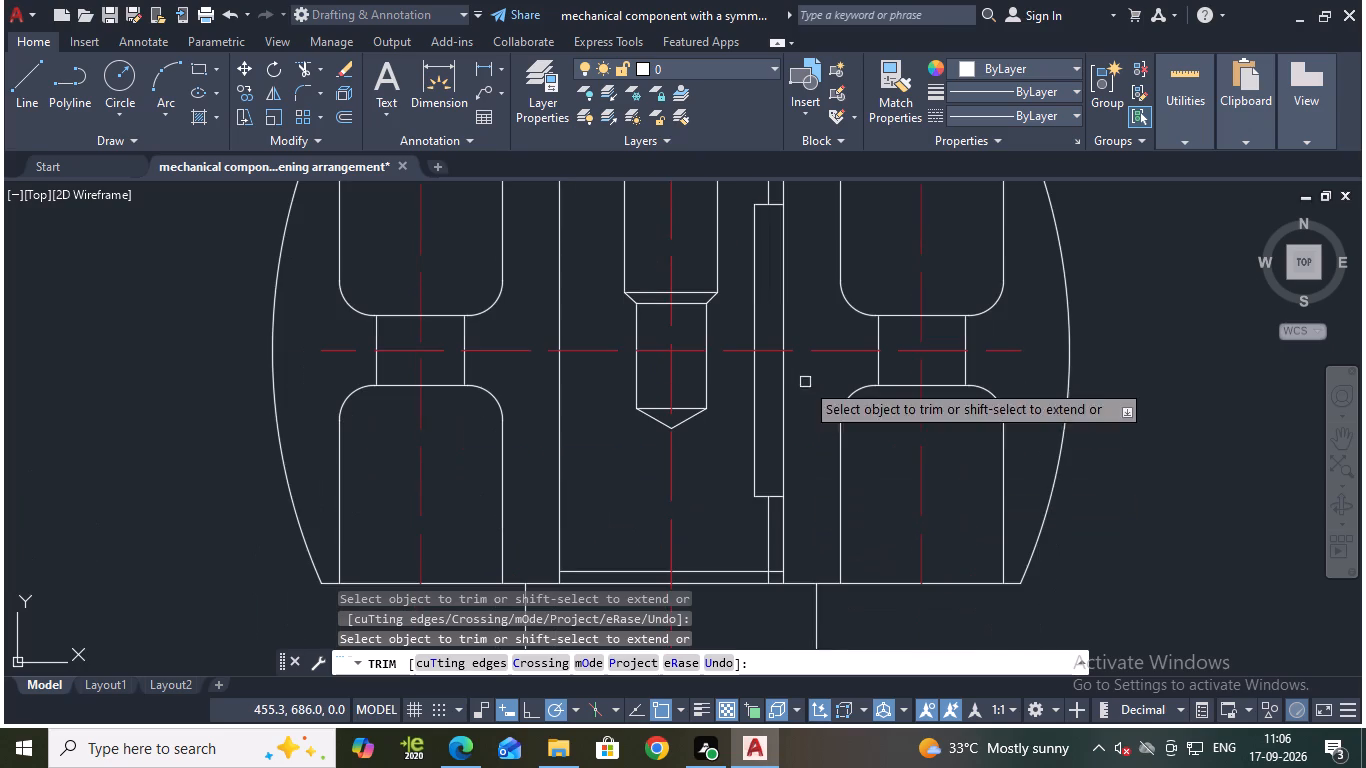
scroll(776, 555, up, 2)
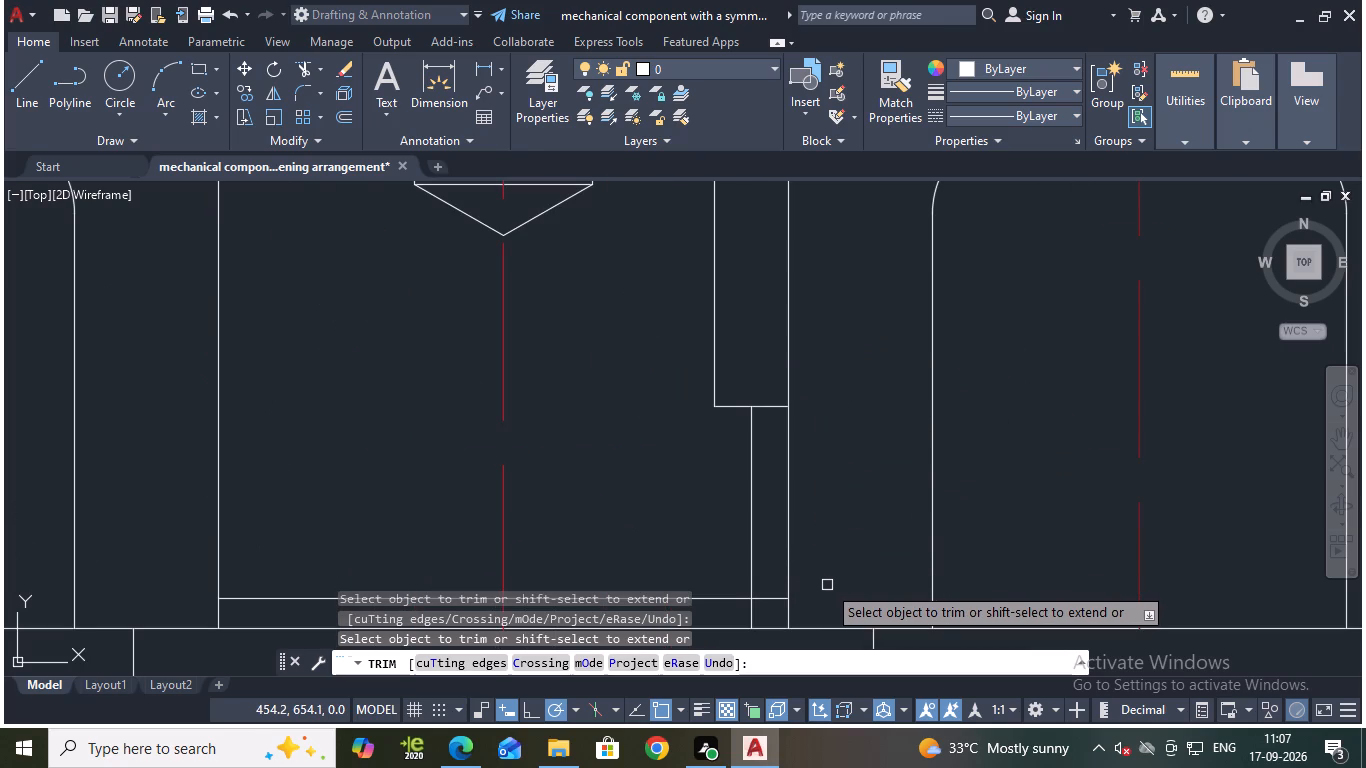
middle_drag(832, 571, 823, 468)
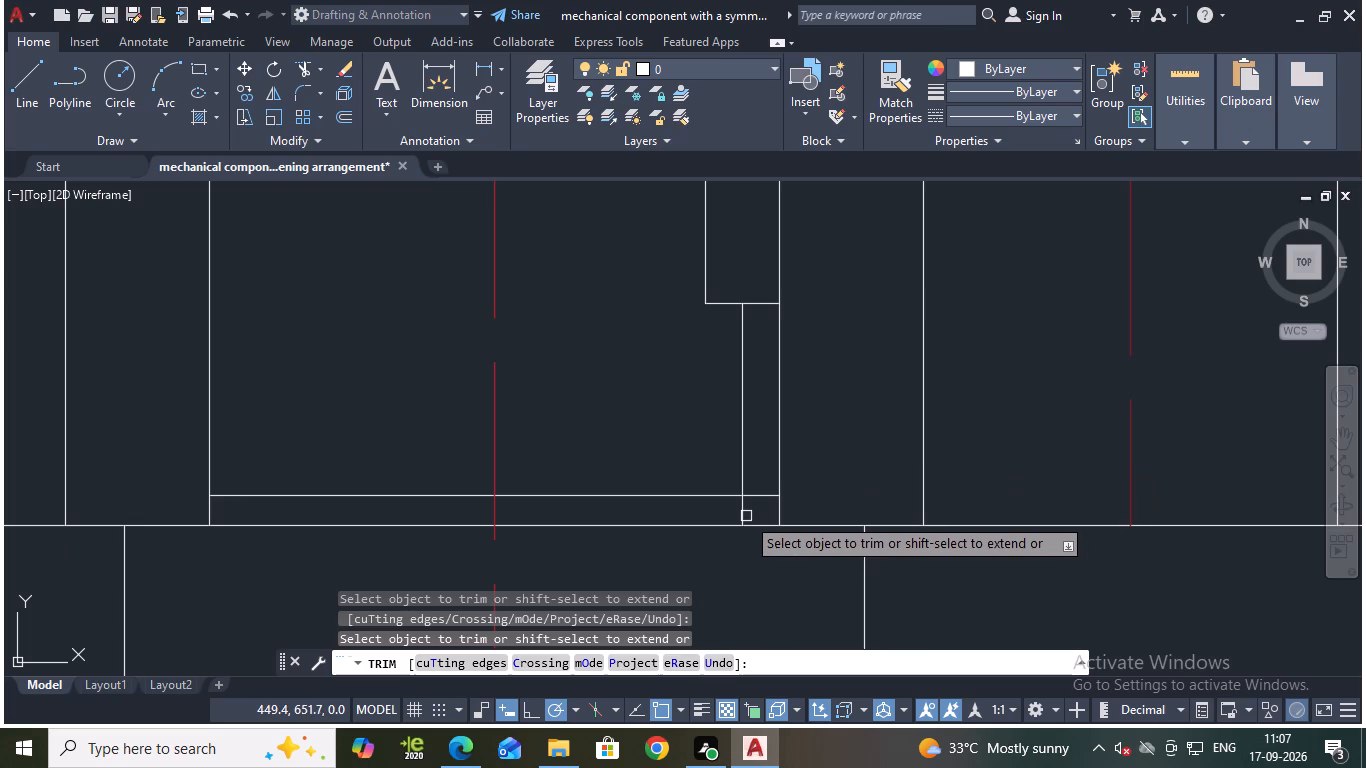
click(745, 516)
scroll(761, 518, down, 2)
middle_drag(756, 564, 766, 522)
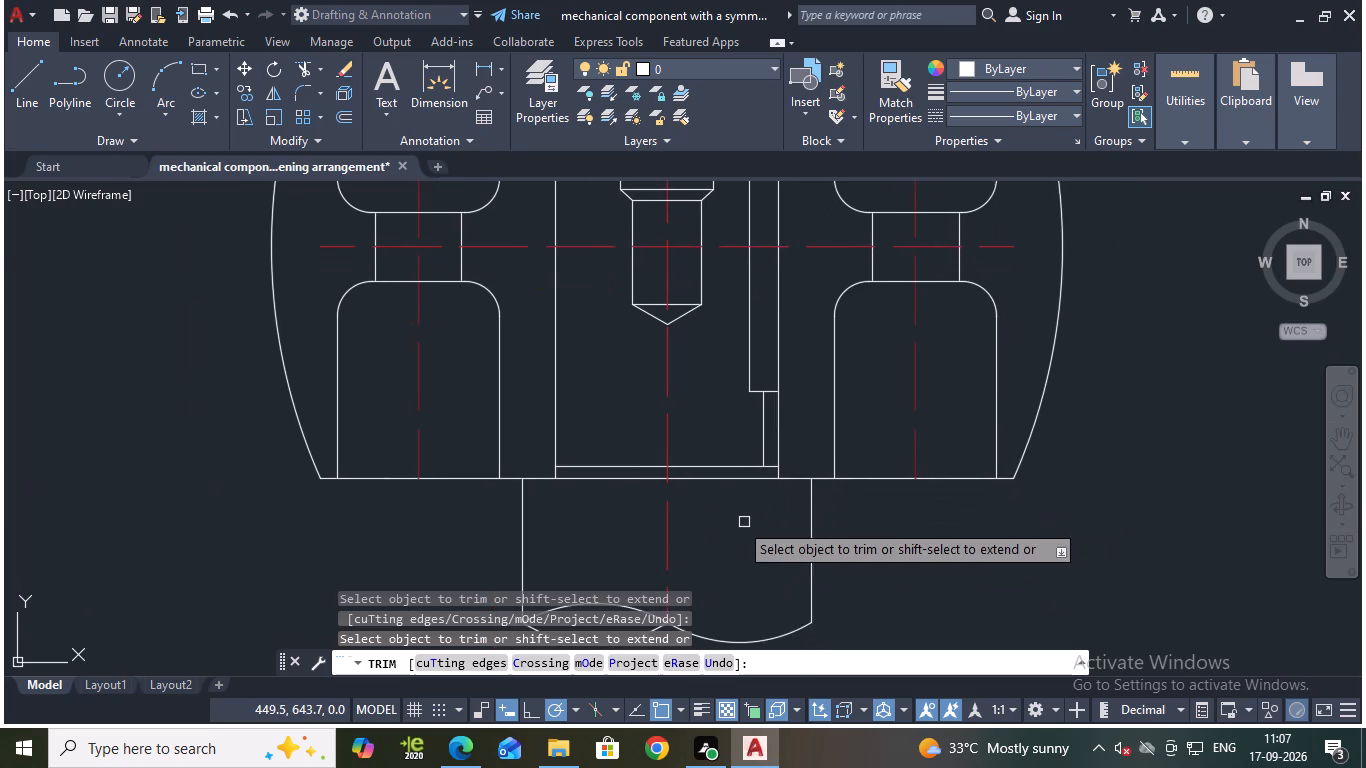
scroll(727, 521, up, 2)
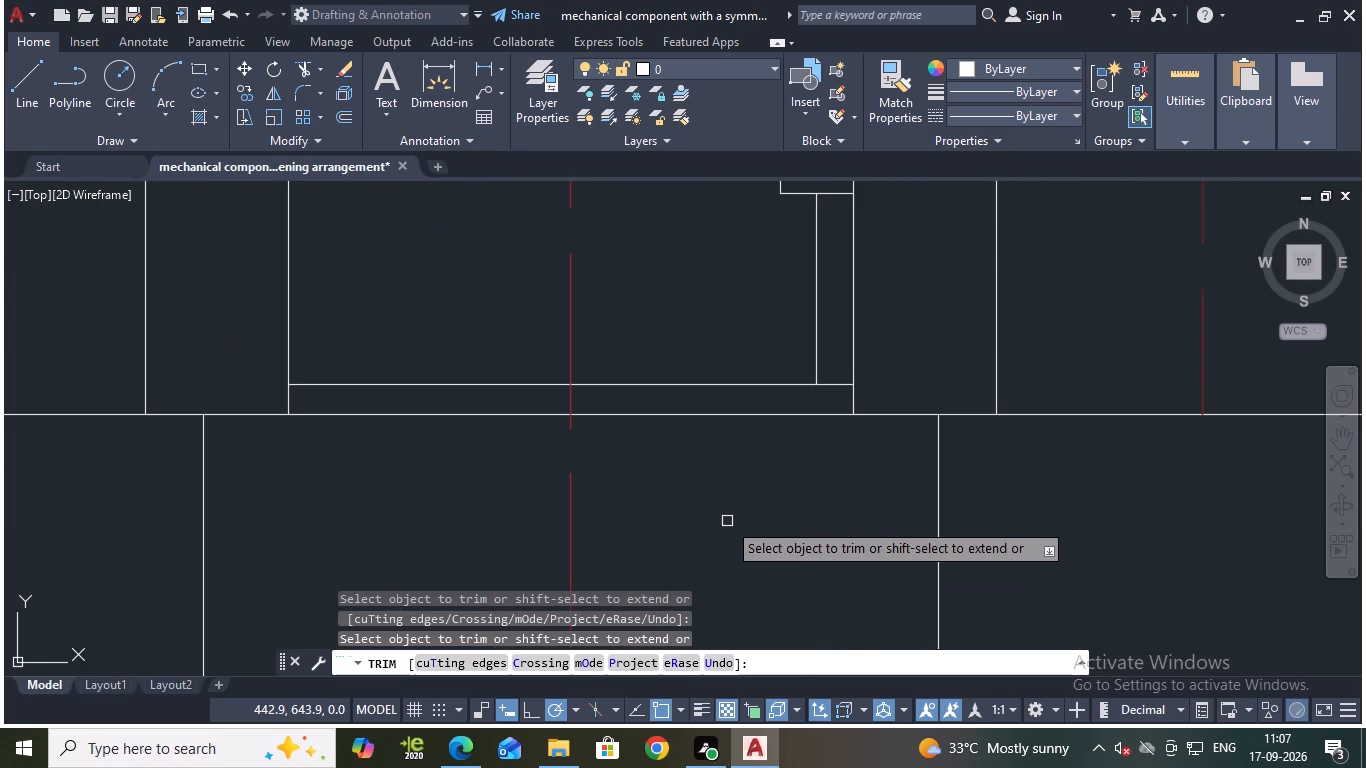
key(Escape)
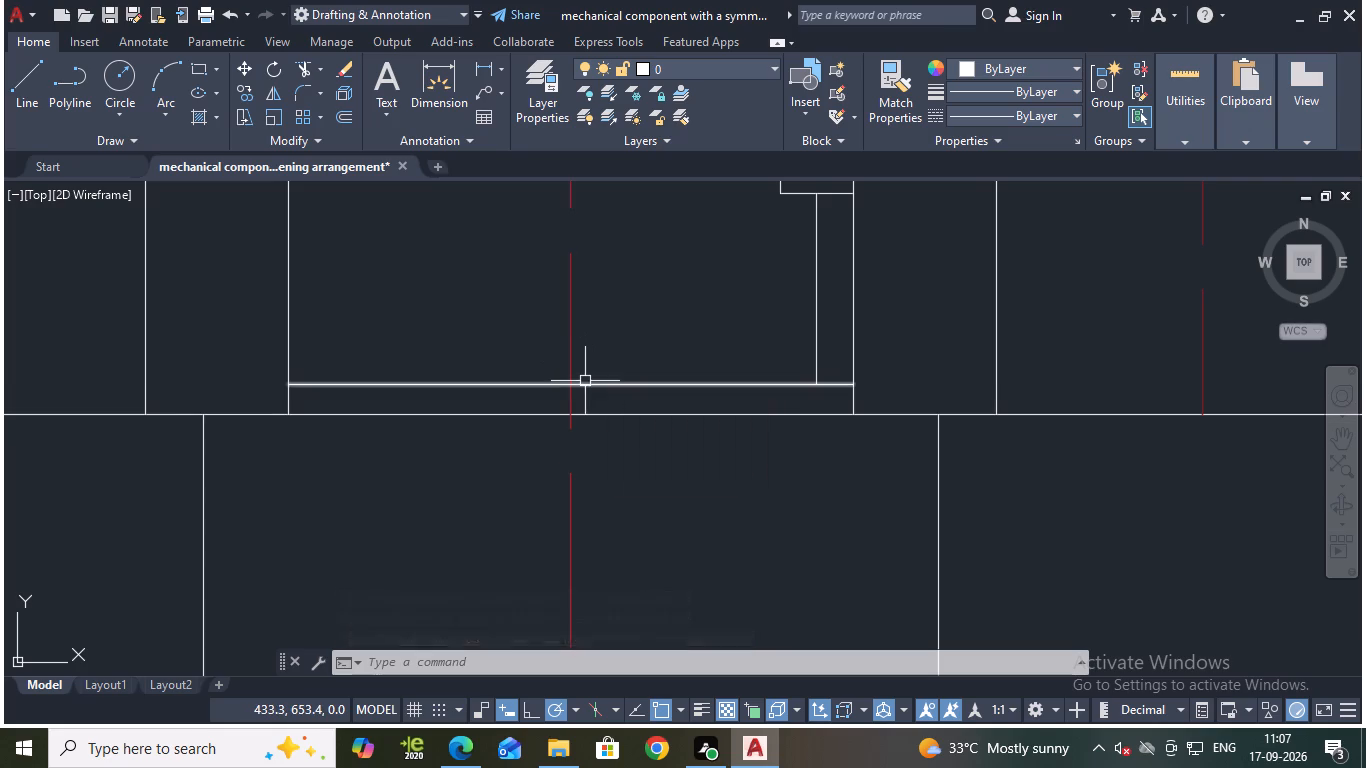
Draw a short vertical line on the centreline from the lower inner horizontal line to the component's bottom edge.
click(22, 102)
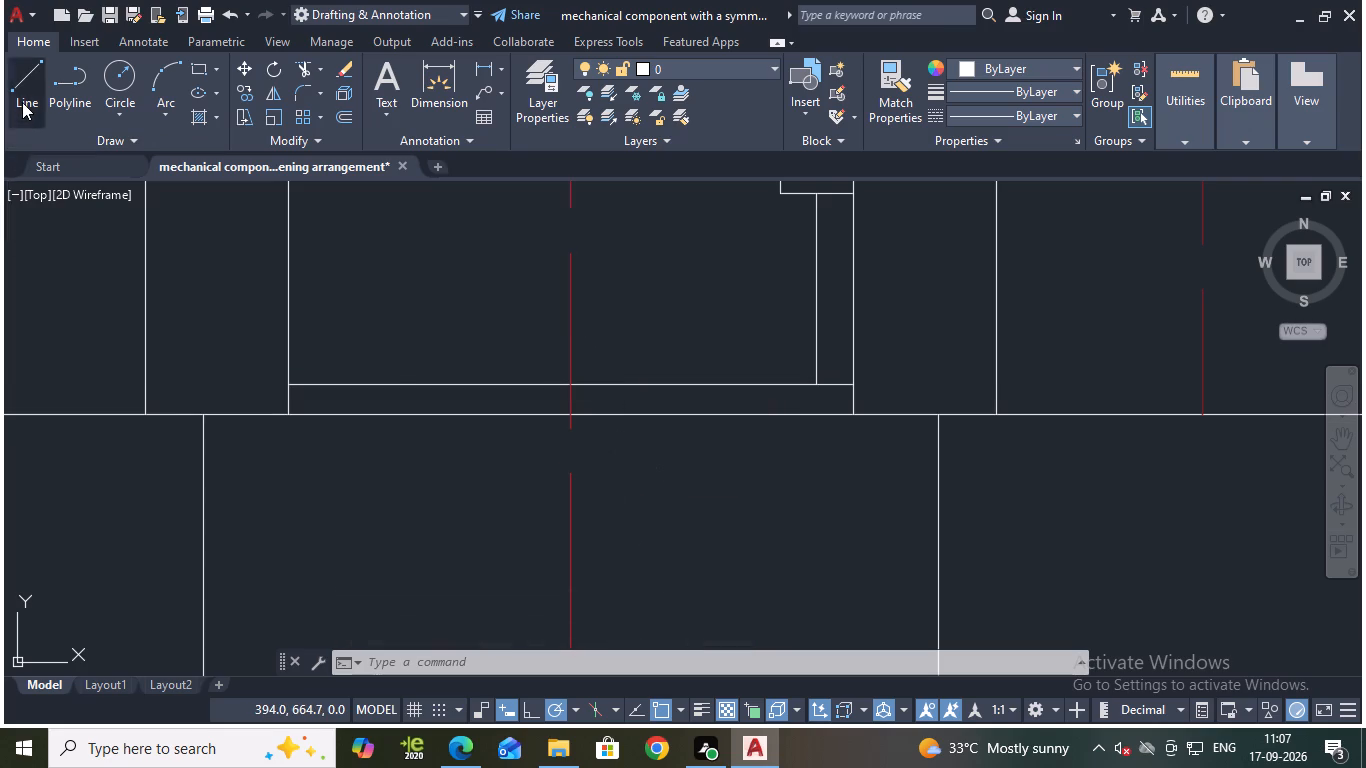
click(572, 387)
click(568, 413)
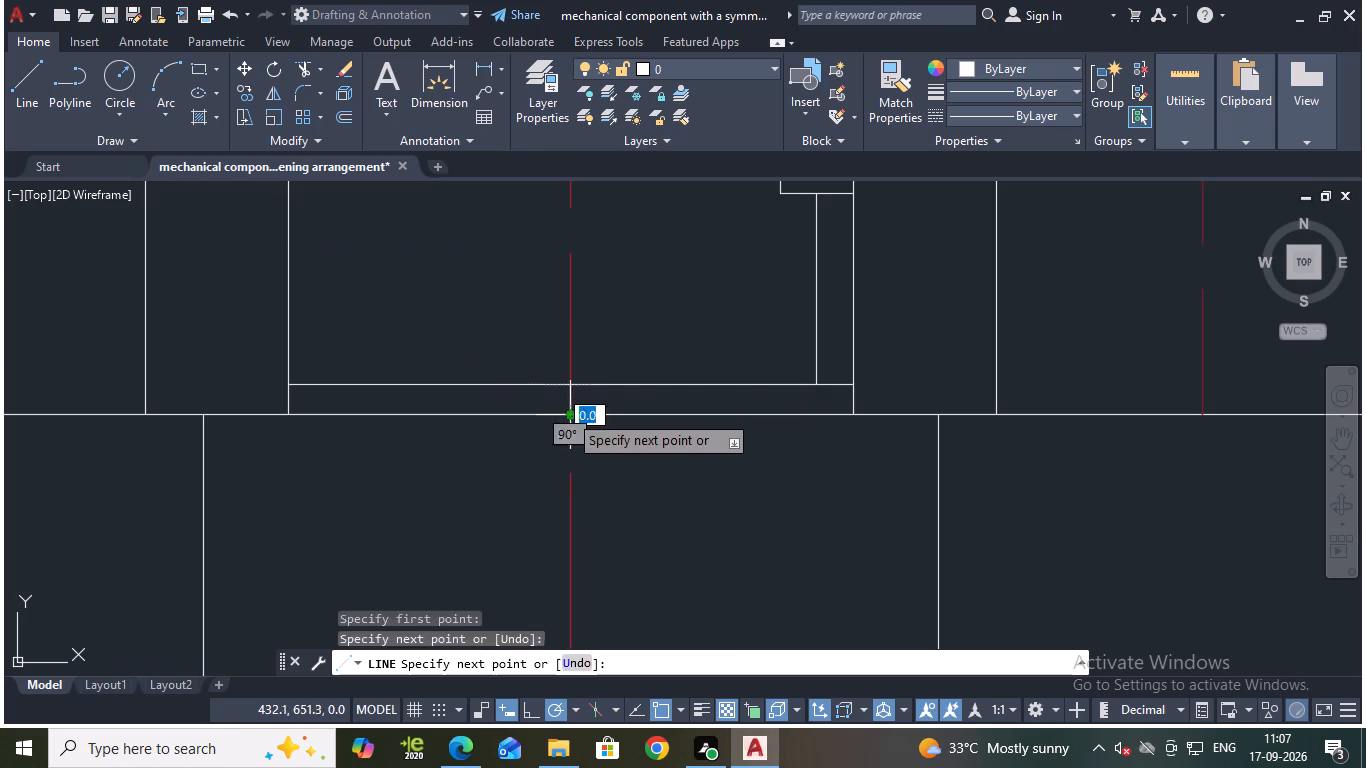
key(Escape)
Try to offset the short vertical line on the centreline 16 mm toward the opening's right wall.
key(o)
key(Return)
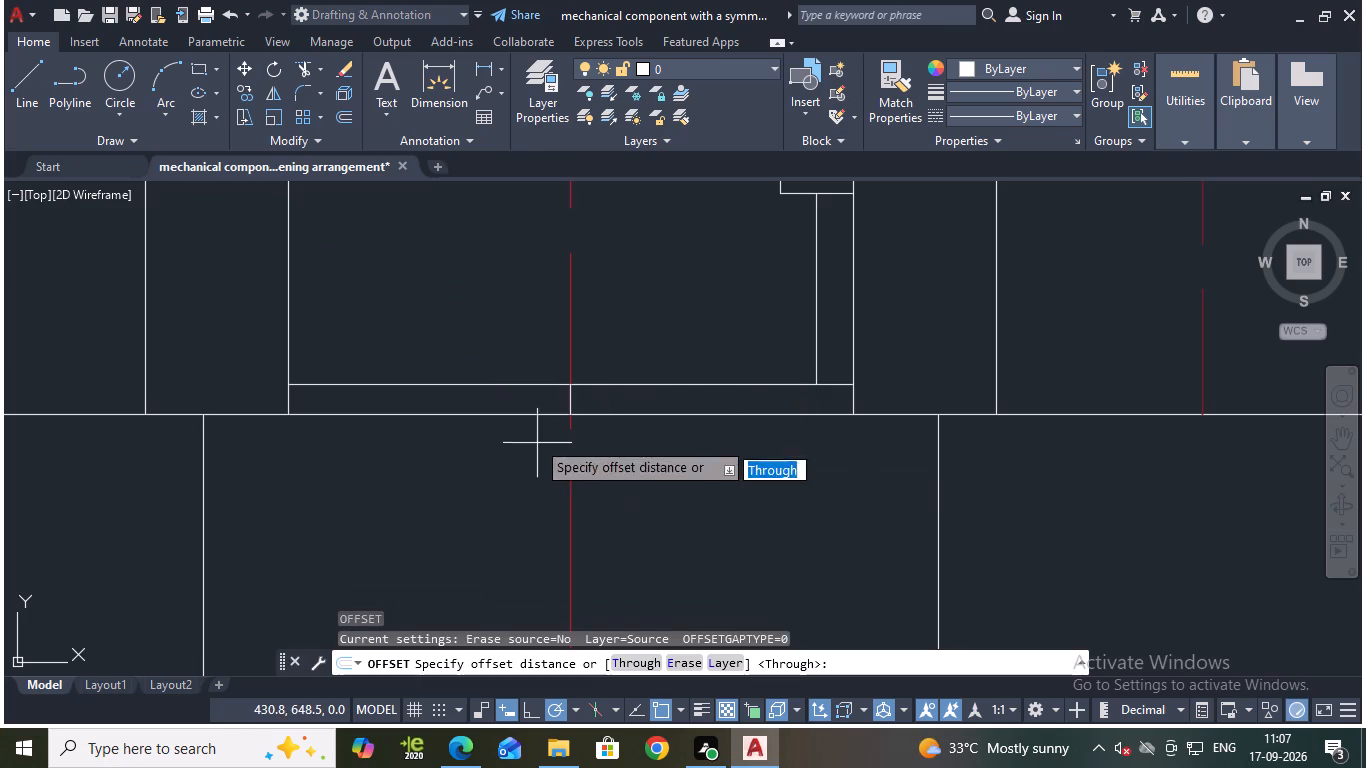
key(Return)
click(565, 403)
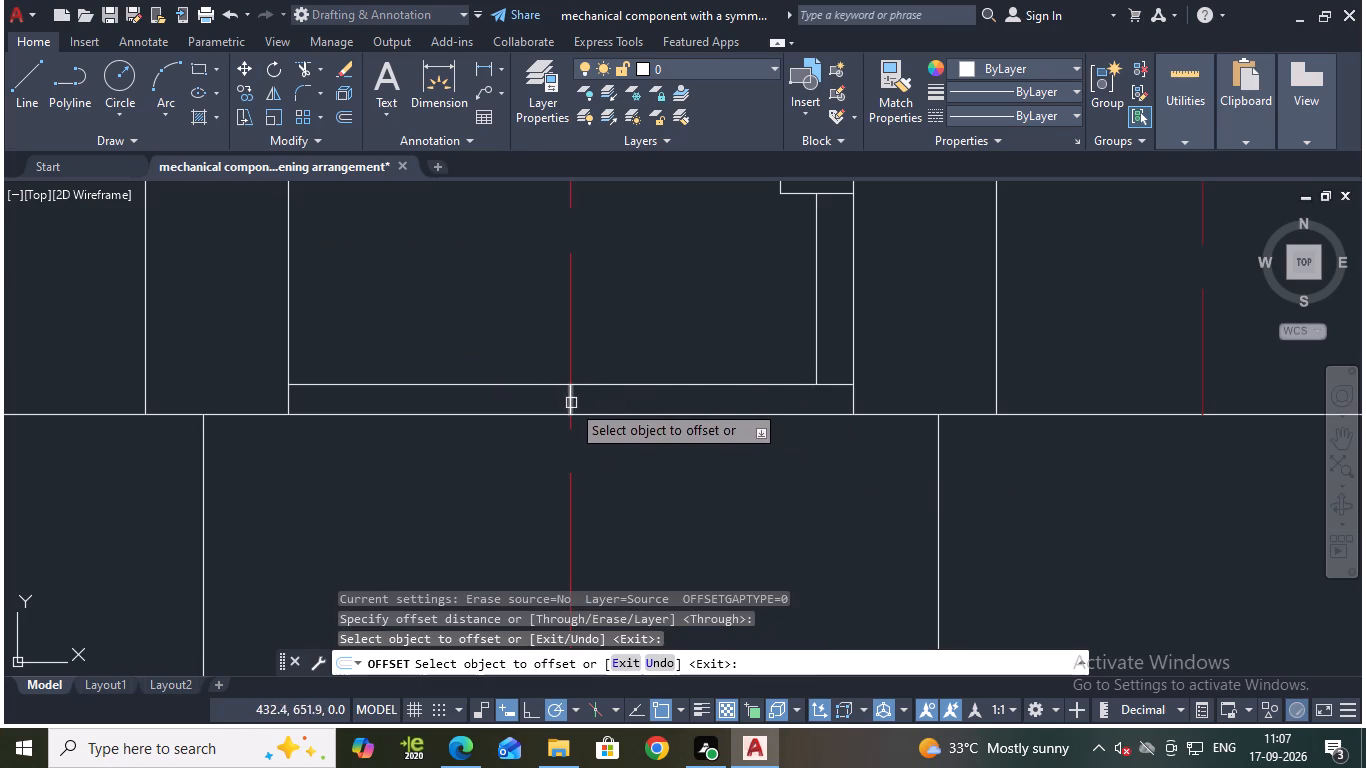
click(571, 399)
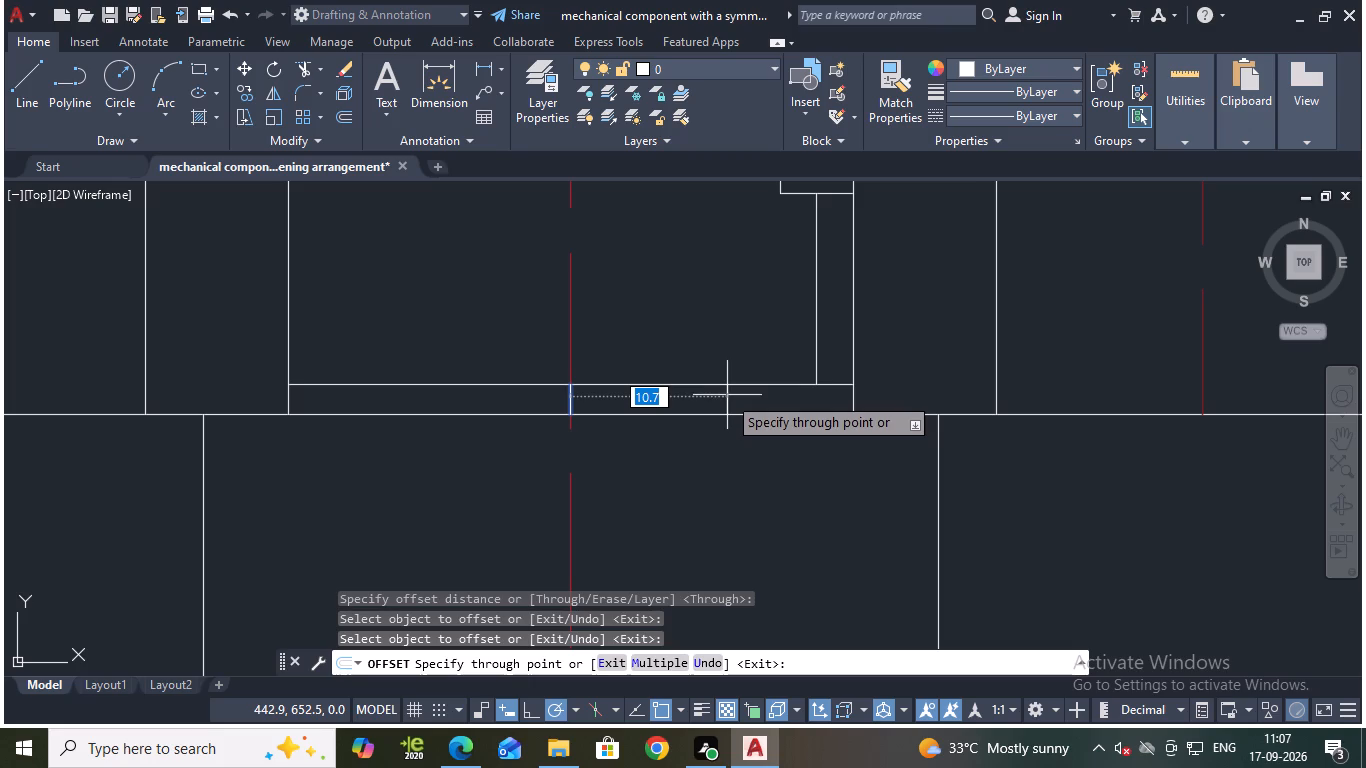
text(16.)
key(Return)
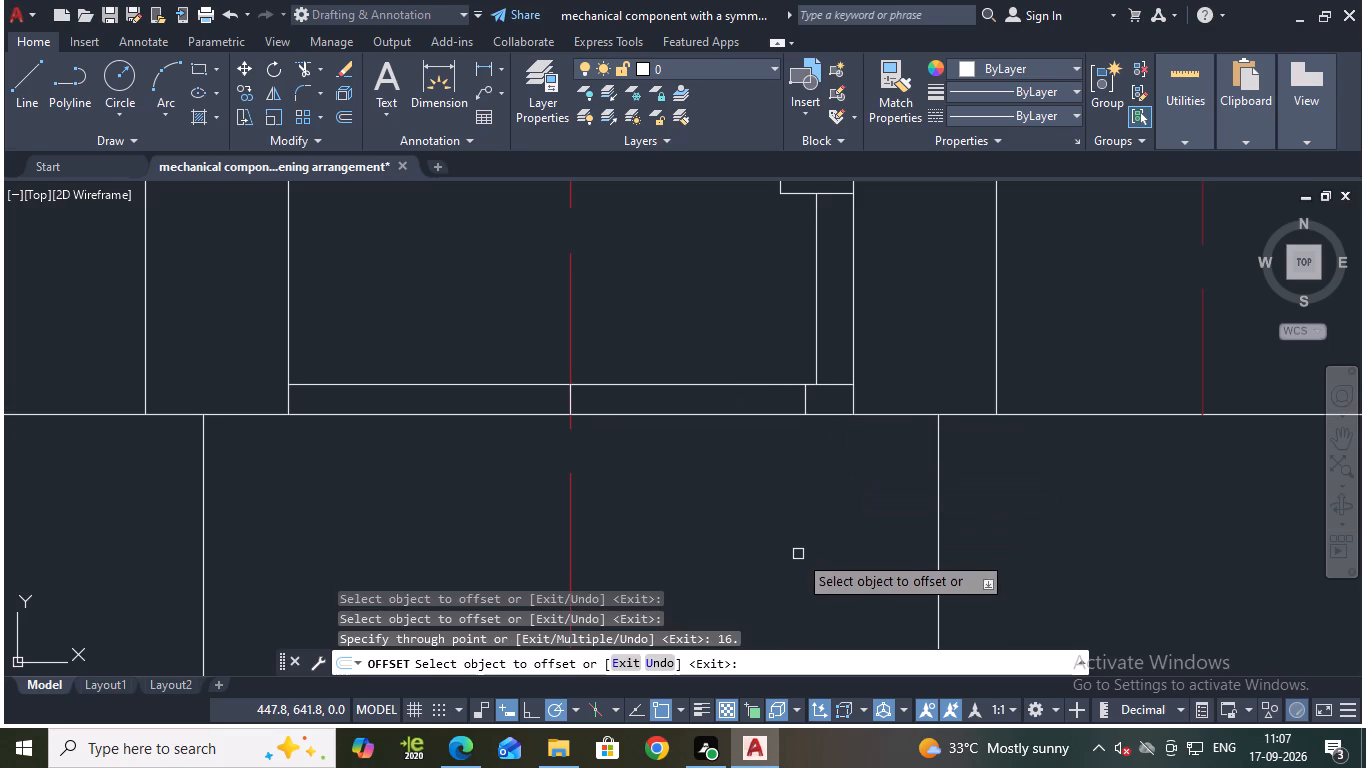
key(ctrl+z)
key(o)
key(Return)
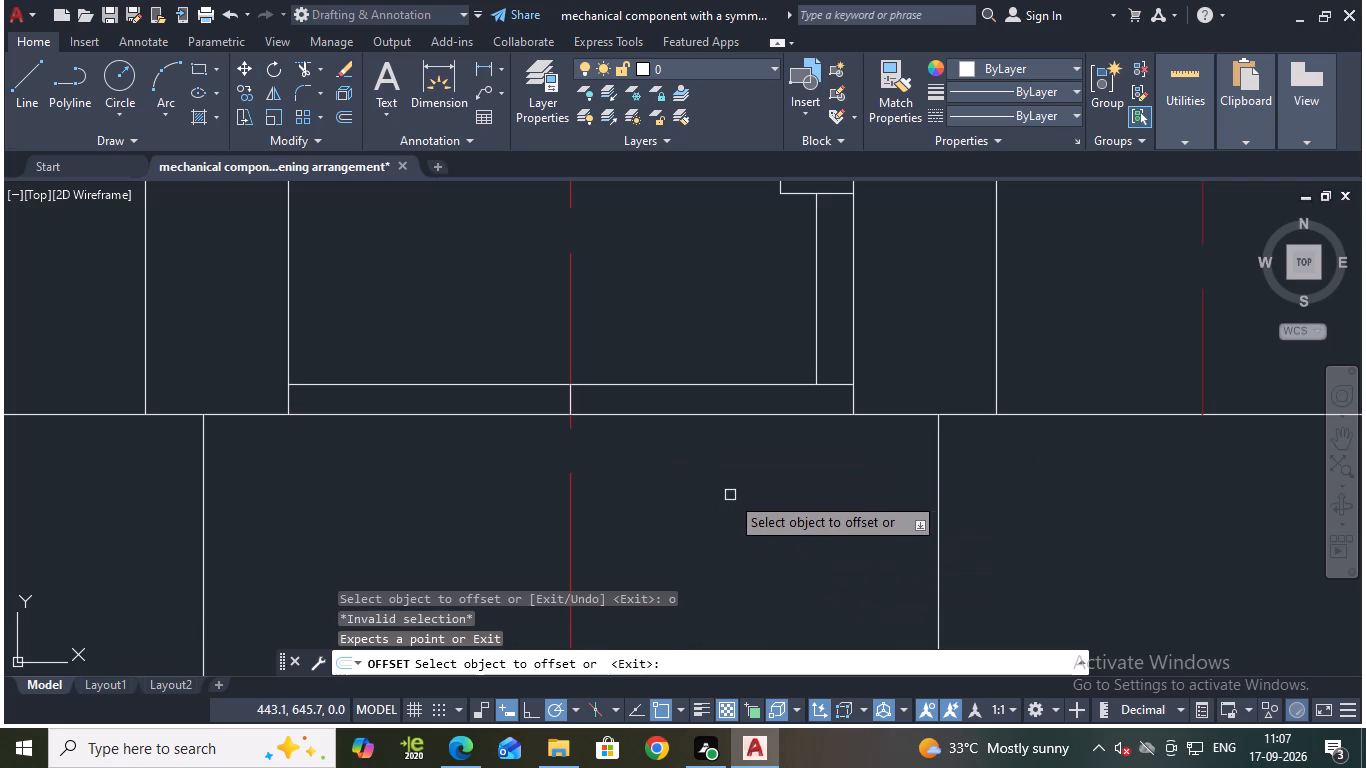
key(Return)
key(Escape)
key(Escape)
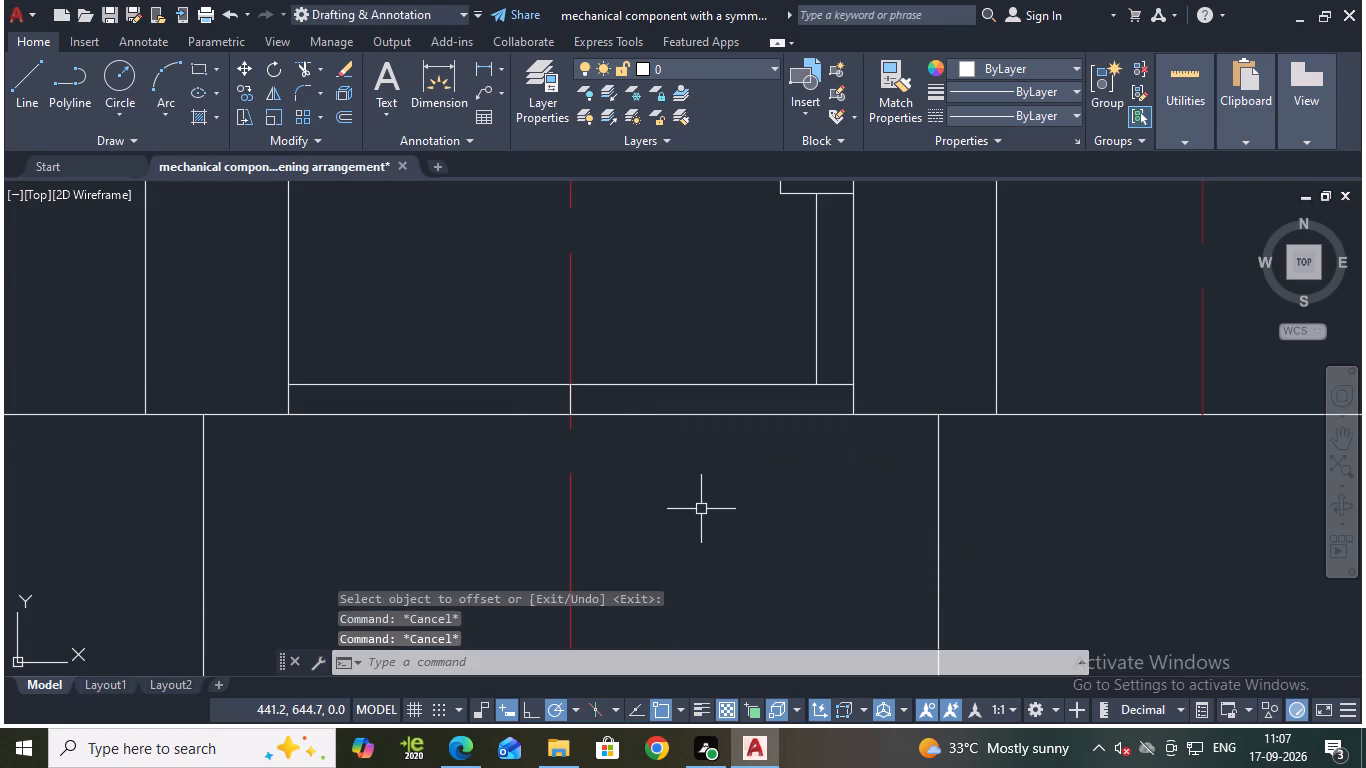
Offset the short vertical line on the centreline 16.5 mm to both sides.
key(o)
key(Return)
key(Return)
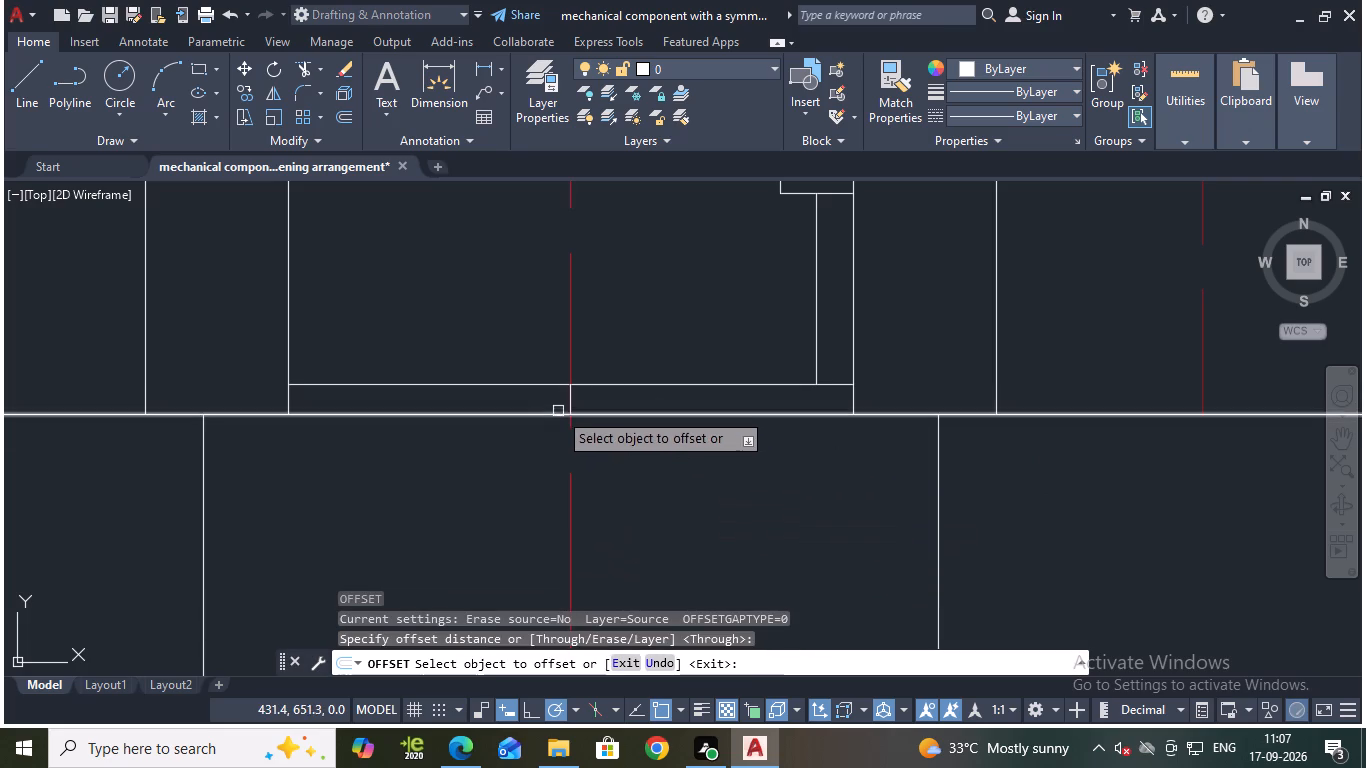
click(570, 403)
text(16.5)
key(Return)
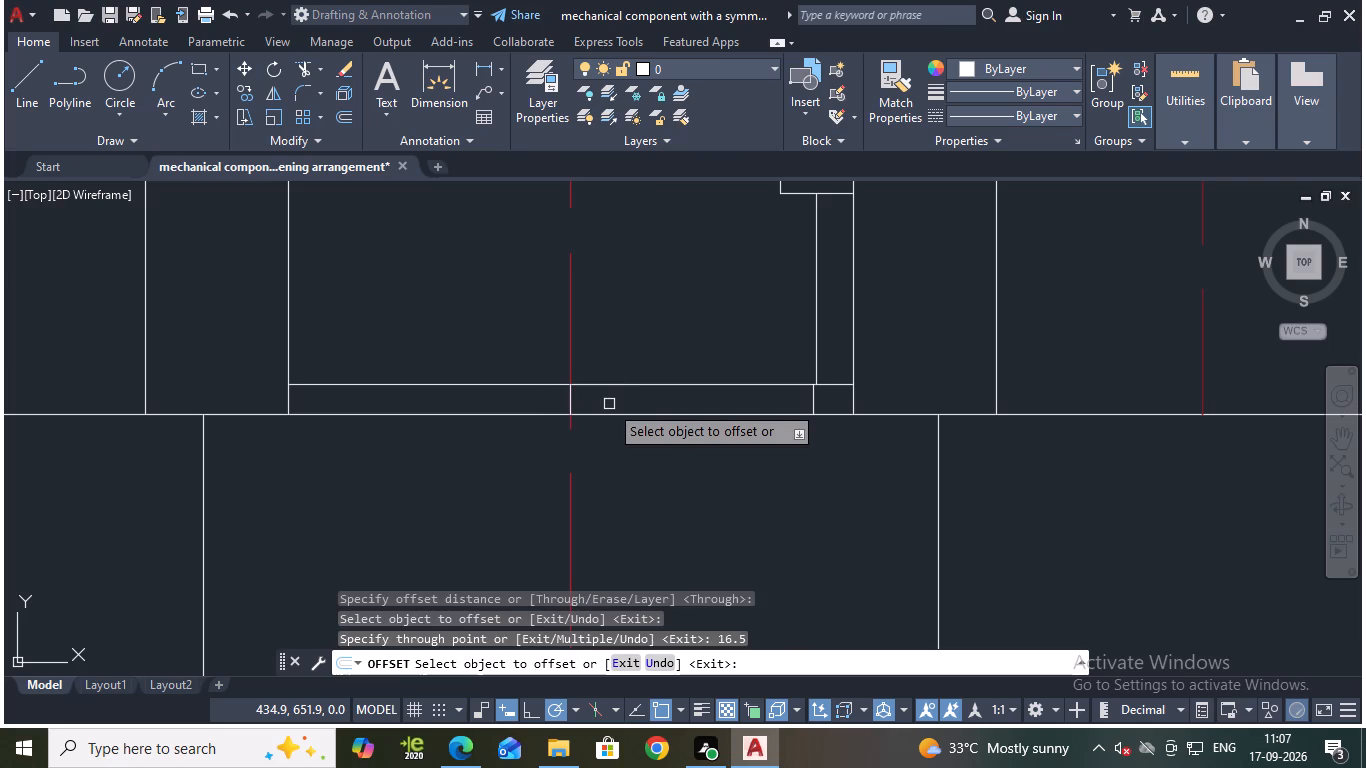
scroll(734, 406, up, 2)
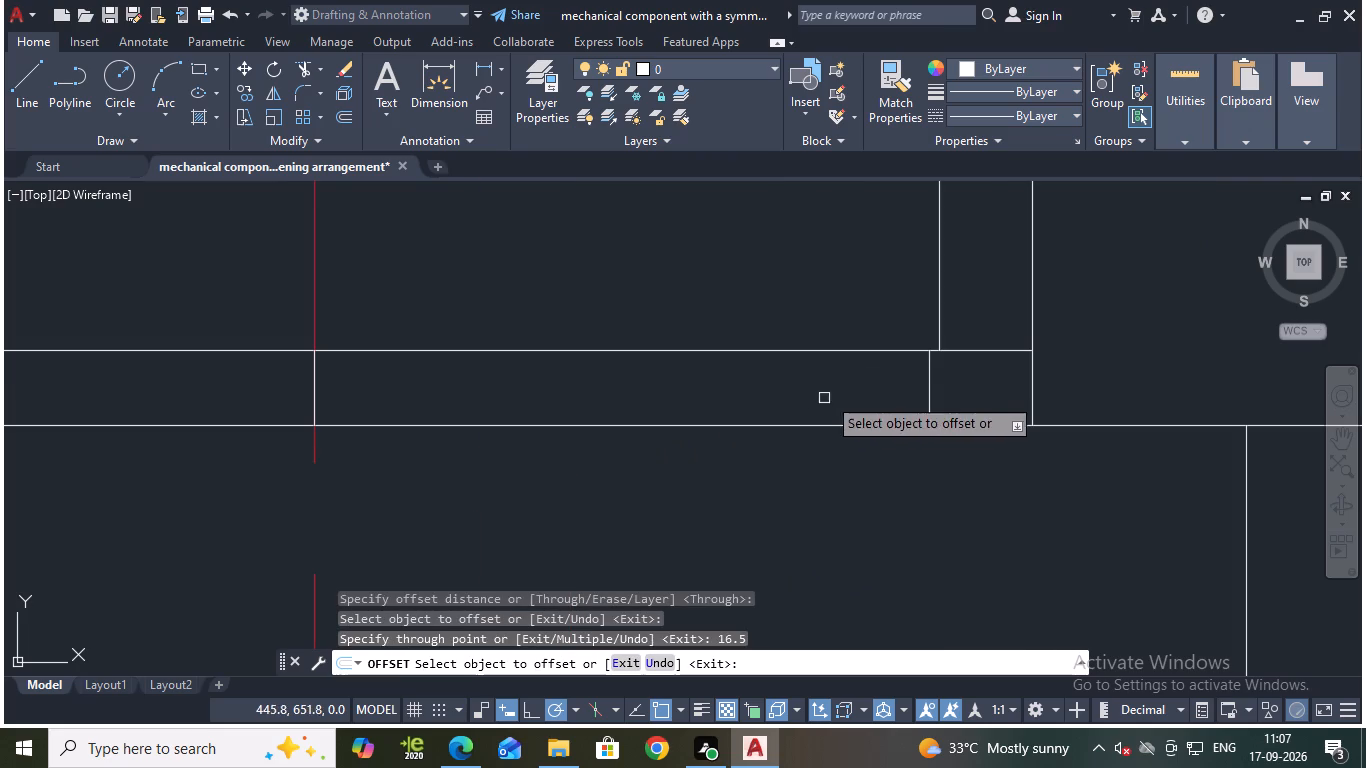
scroll(952, 355, up, 1)
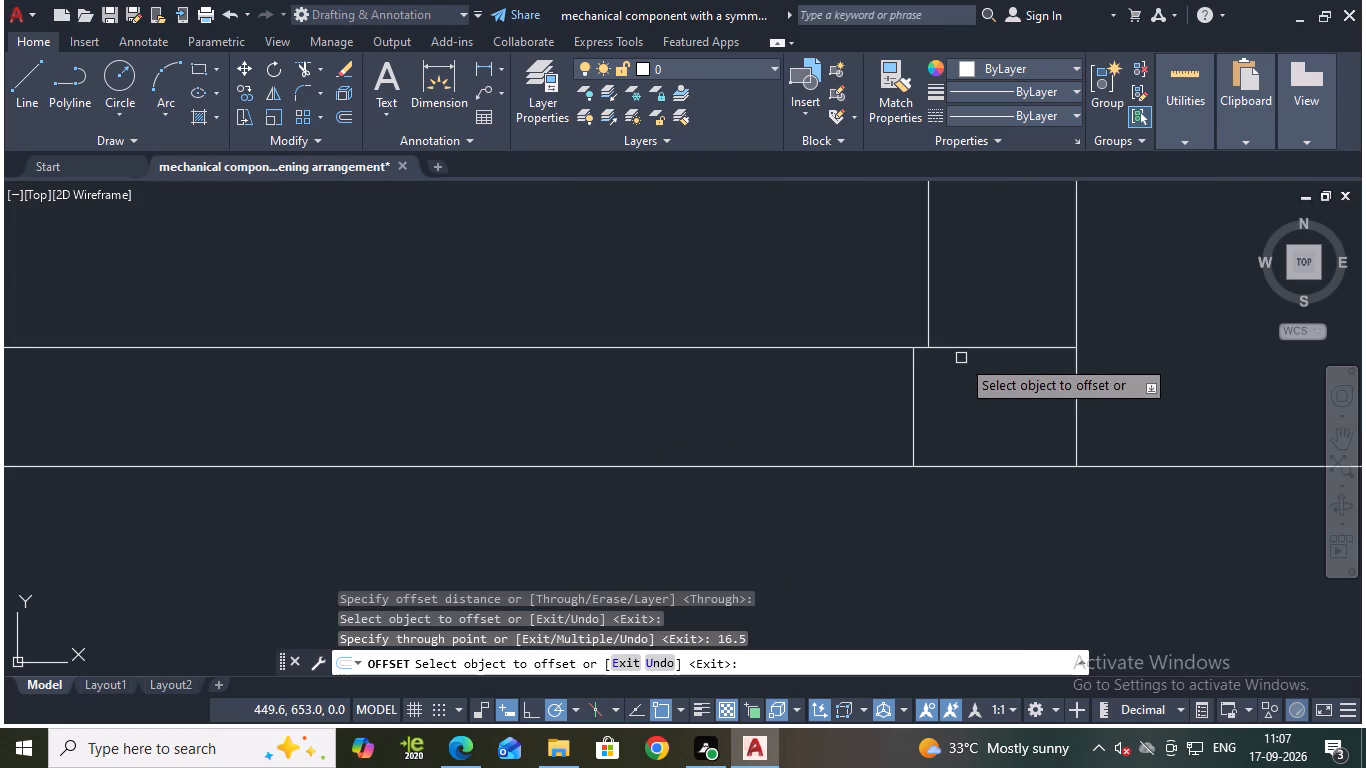
scroll(957, 359, down, 2)
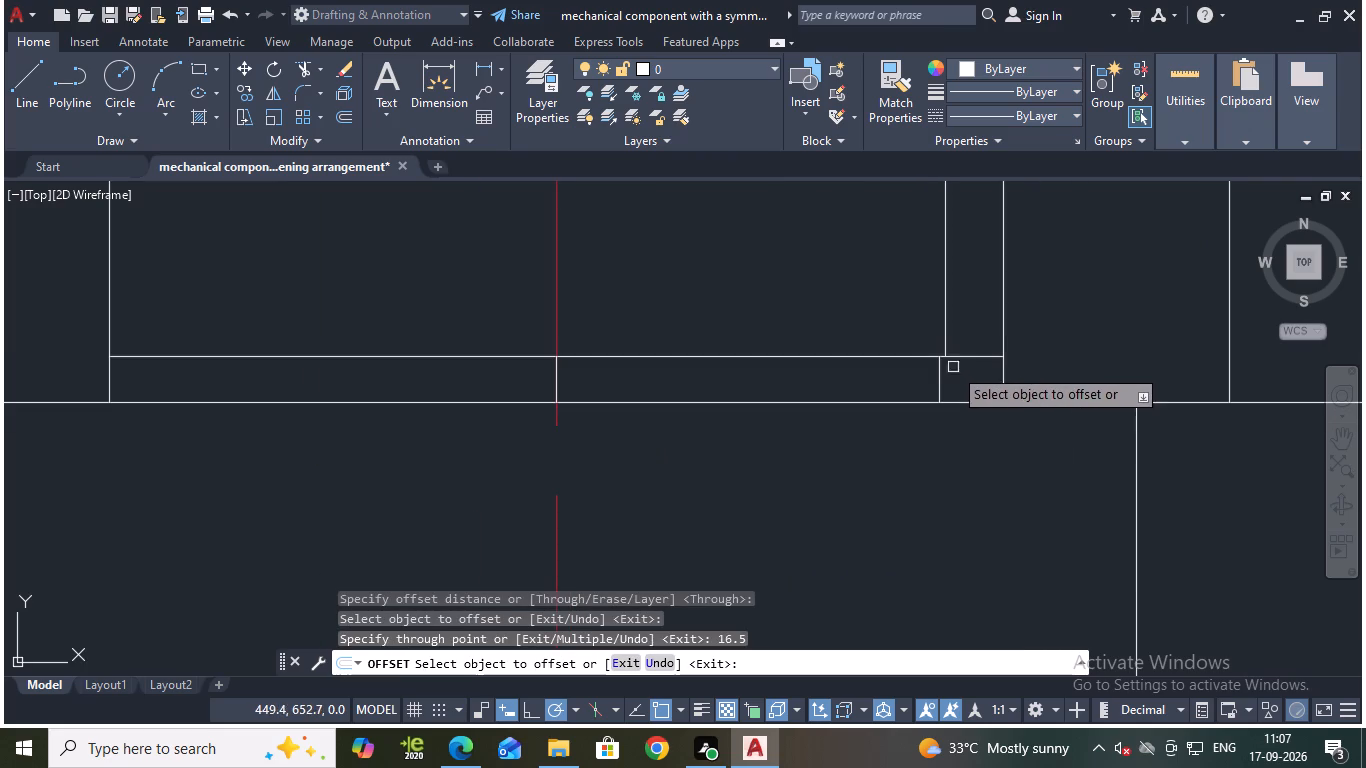
click(555, 385)
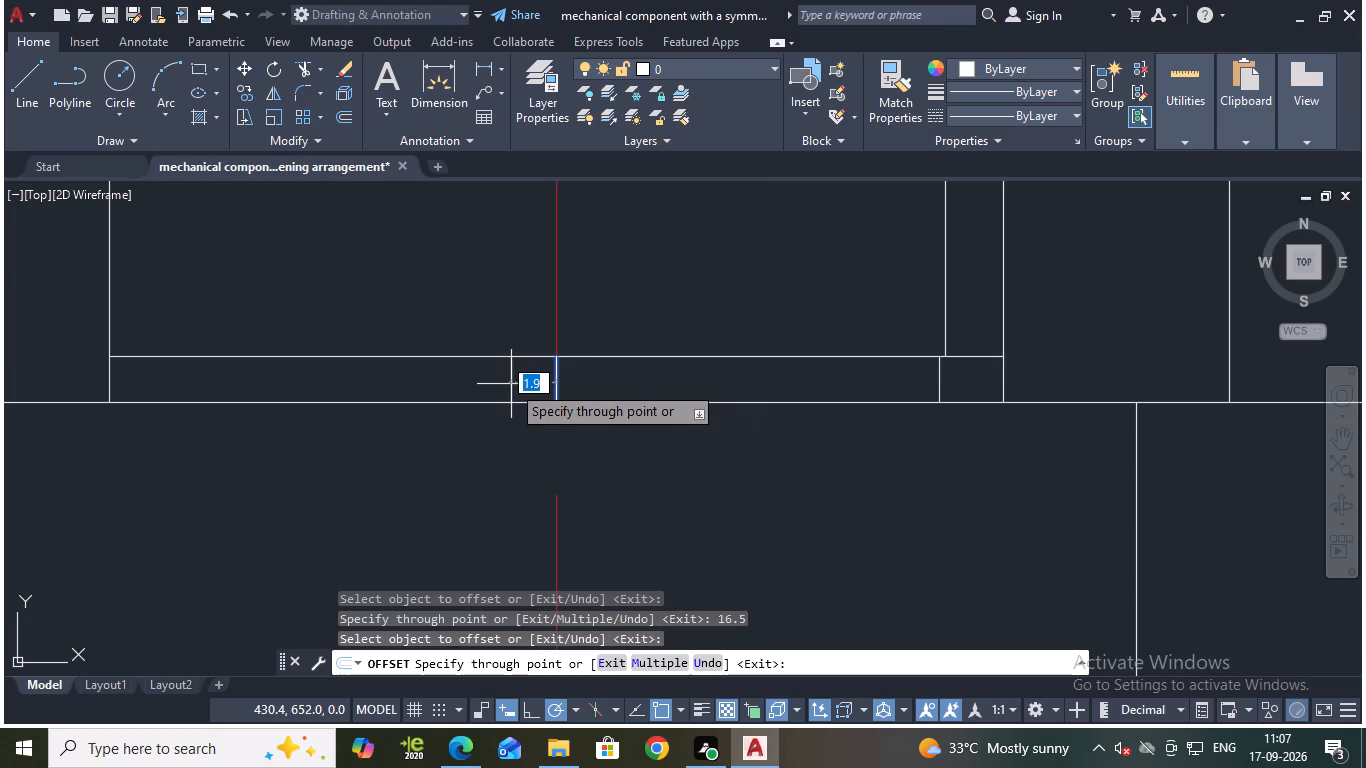
key(1)
text(6.5)
key(Return)
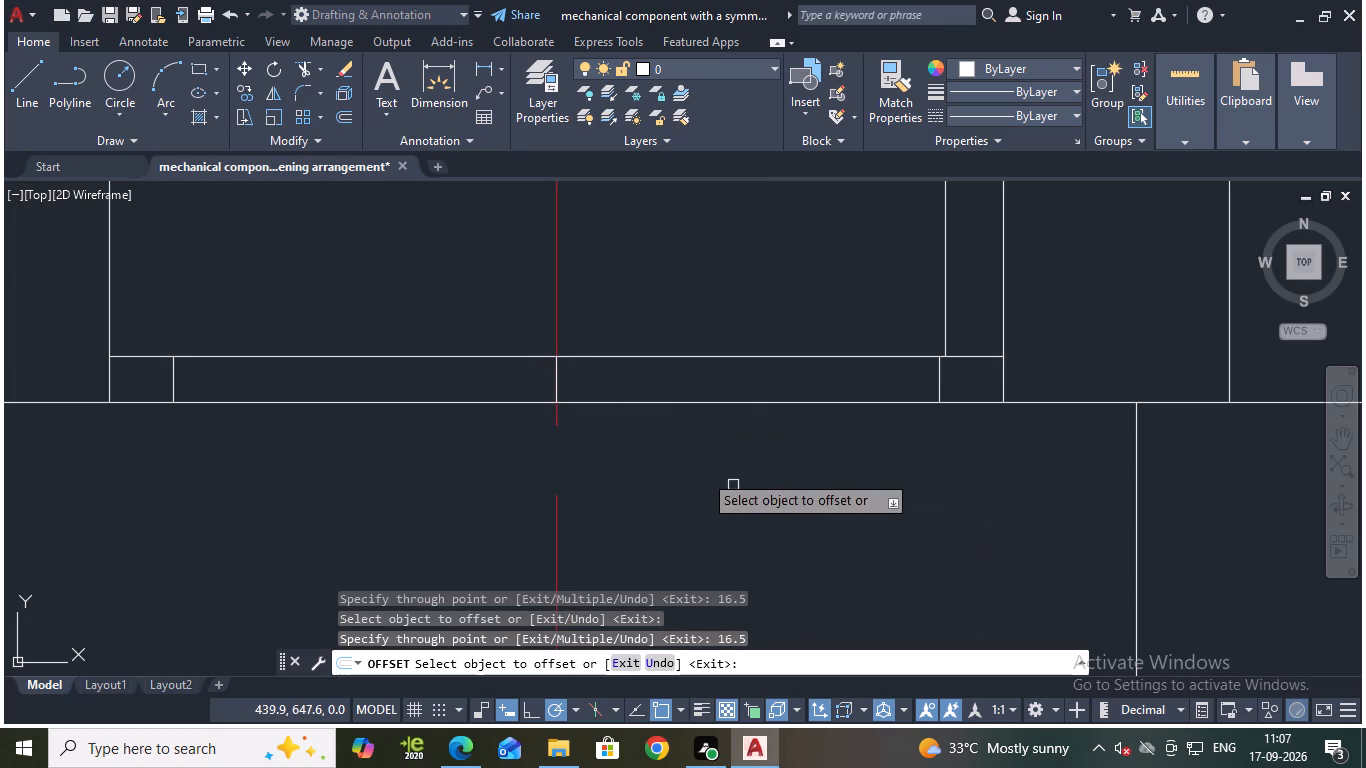
key(Escape)
Erase the short vertical line on the centreline at the bottom of the central opening.
click(555, 389)
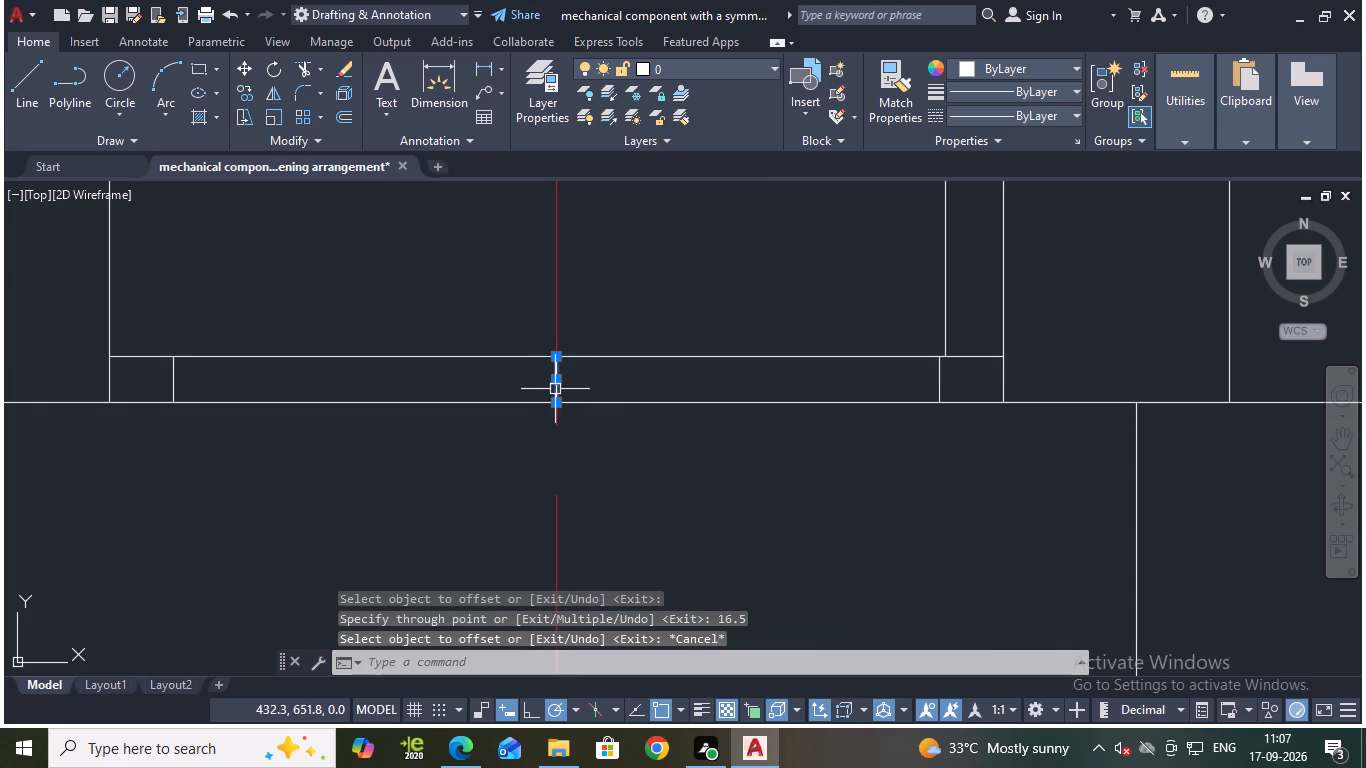
key(e)
key(Return)
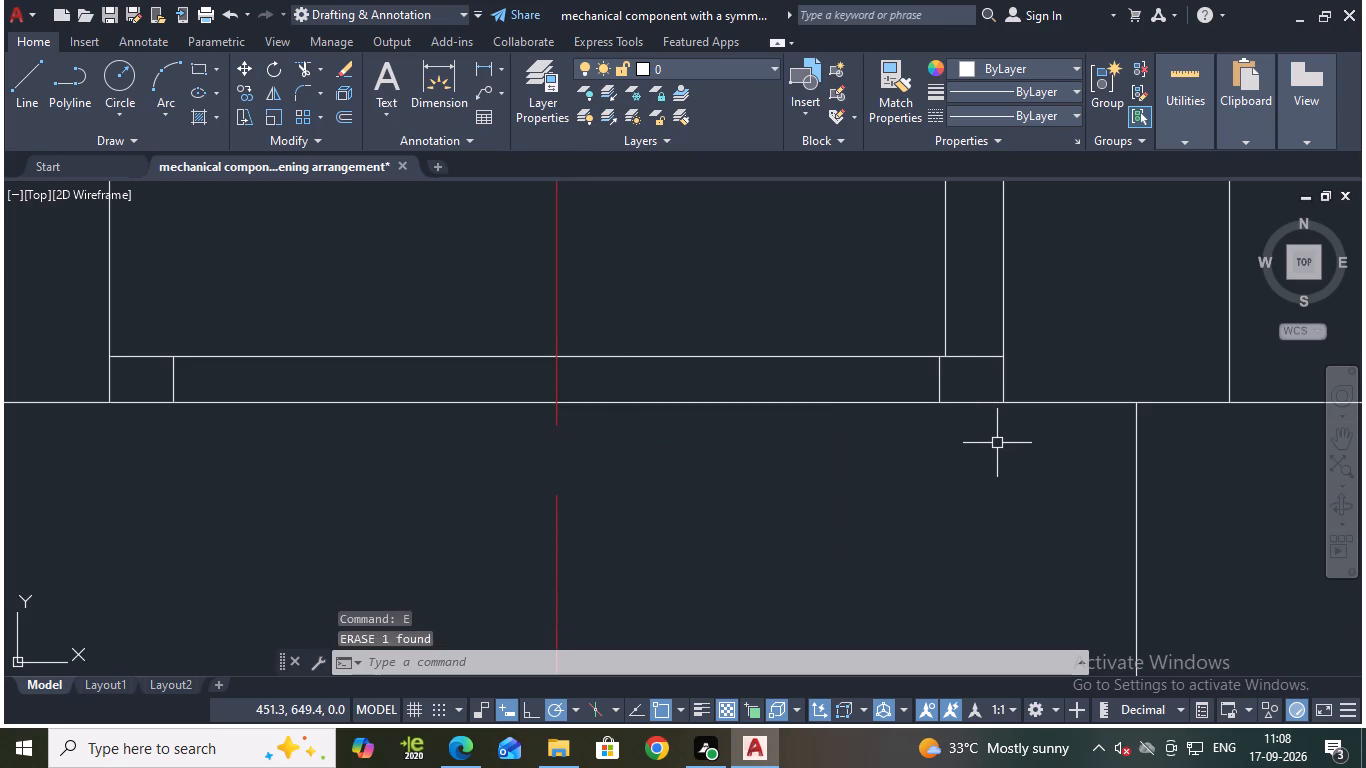
Stretch the lower end of the vertical line beside the opening's right wall down to the component's bottom edge.
scroll(997, 438, up, 2)
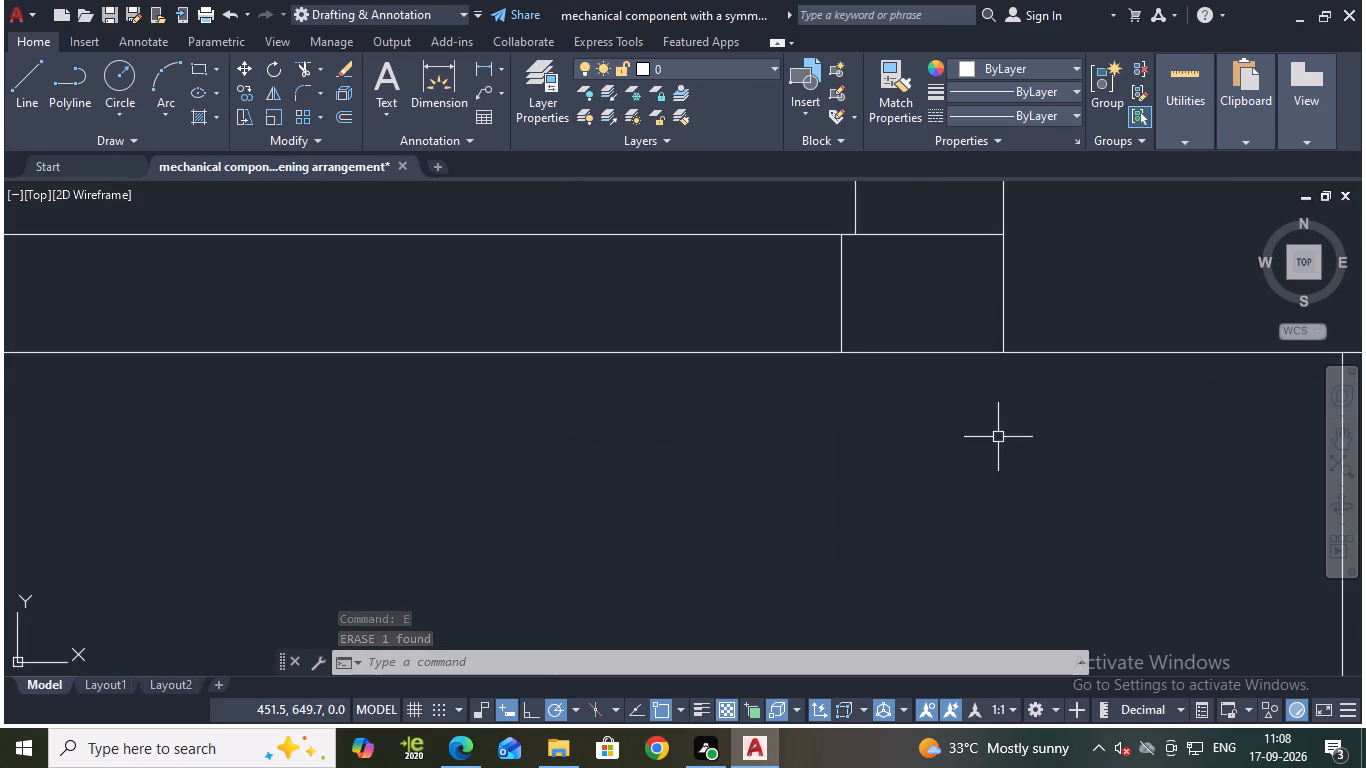
scroll(935, 329, up, 2)
scroll(933, 325, down, 2)
middle_drag(924, 322, 906, 422)
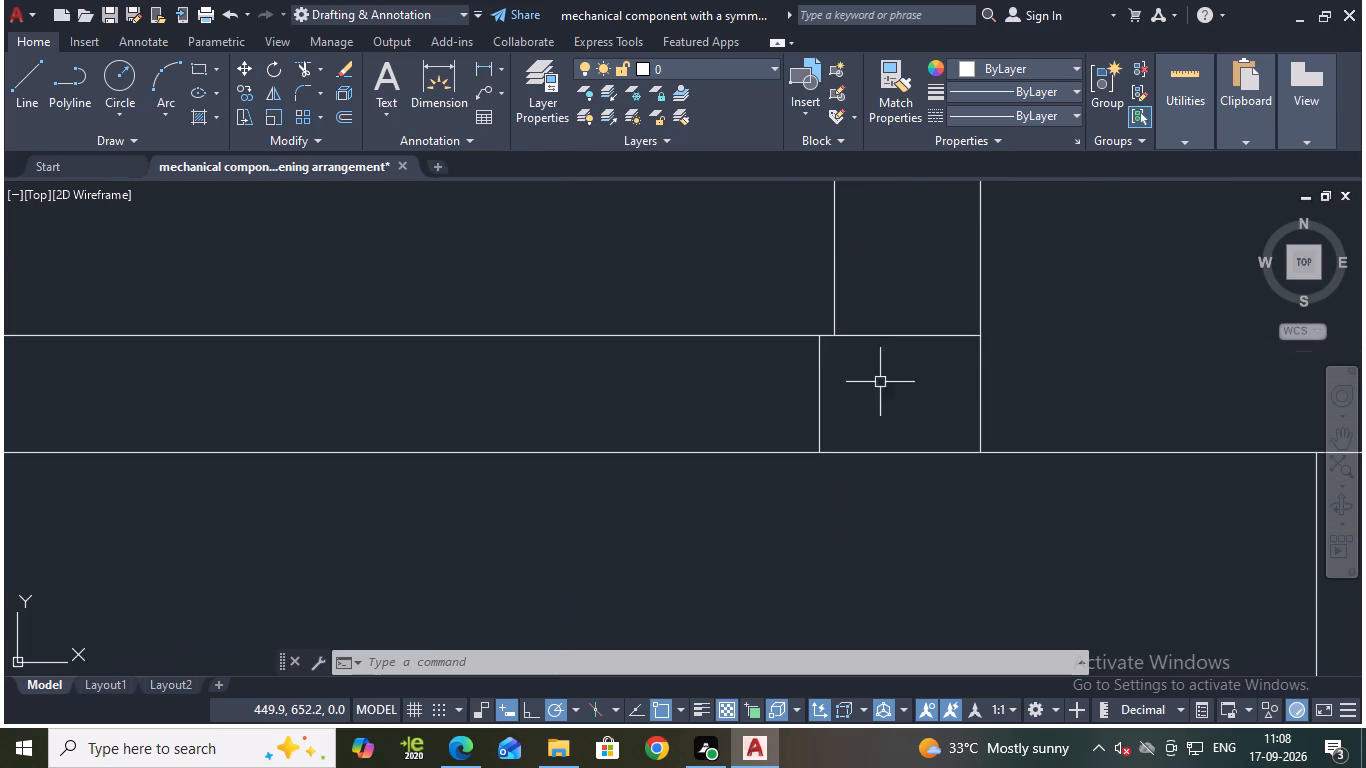
click(837, 307)
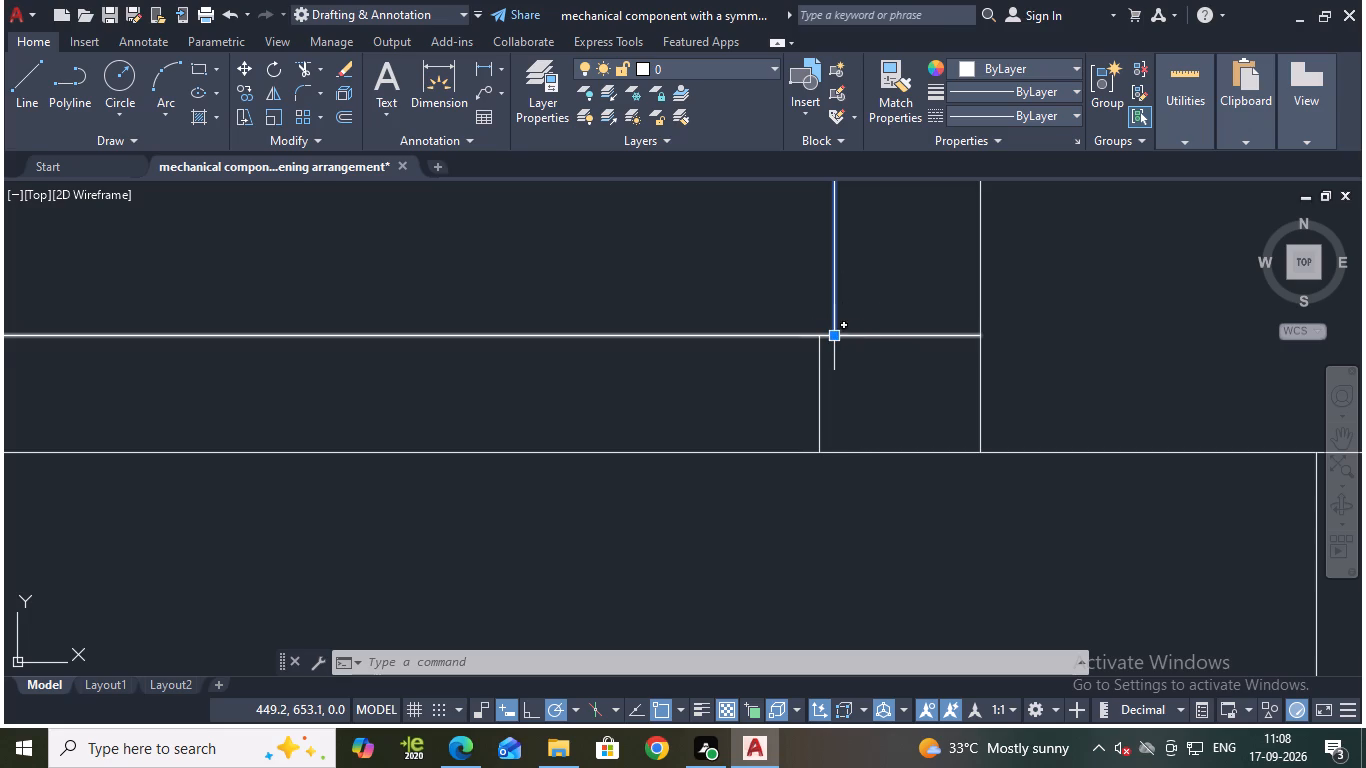
click(835, 339)
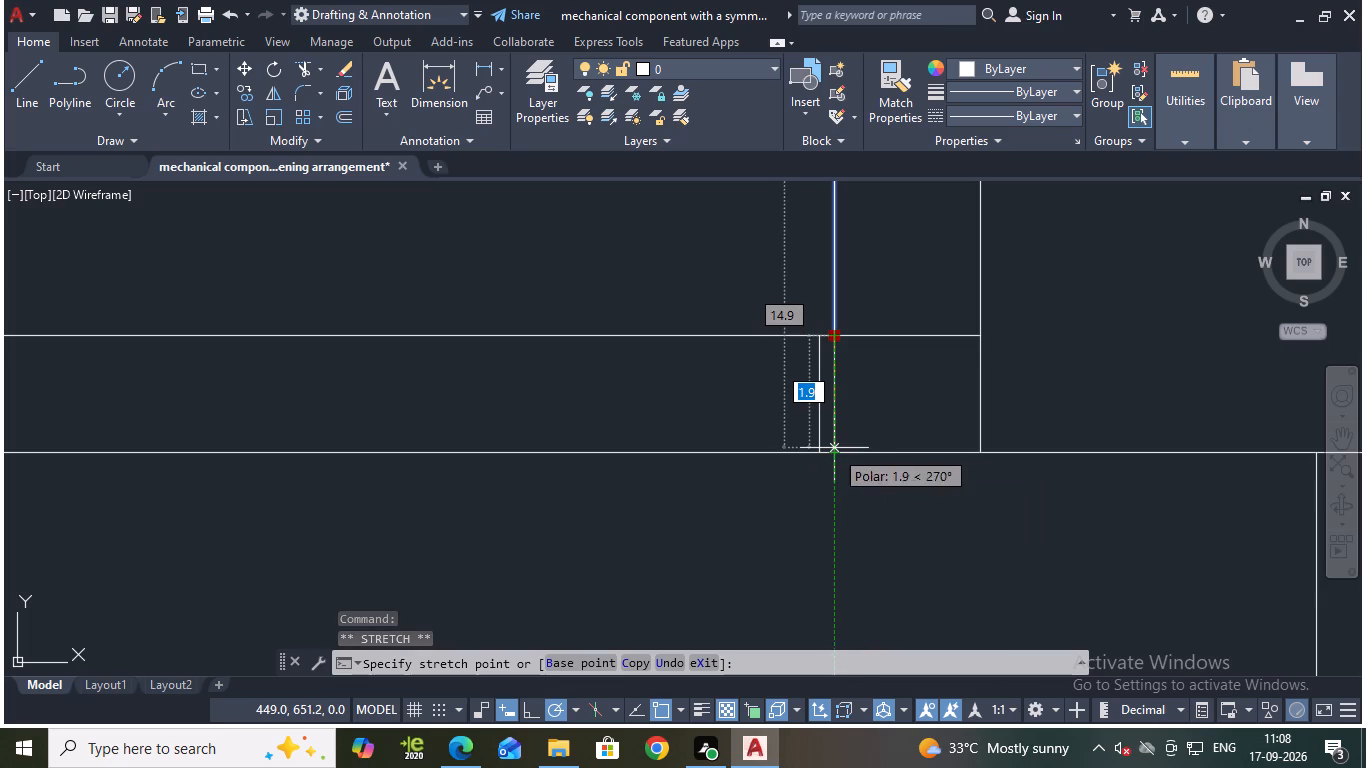
click(834, 450)
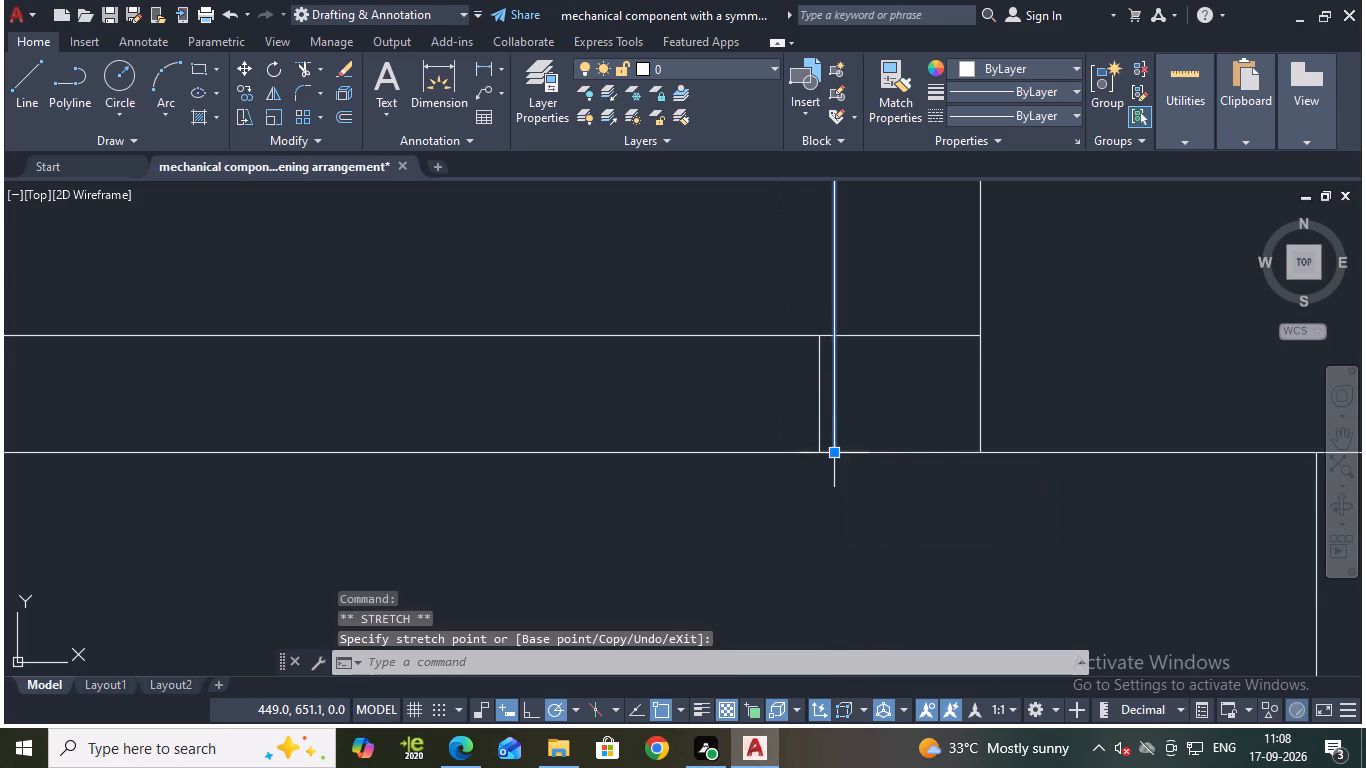
key(Escape)
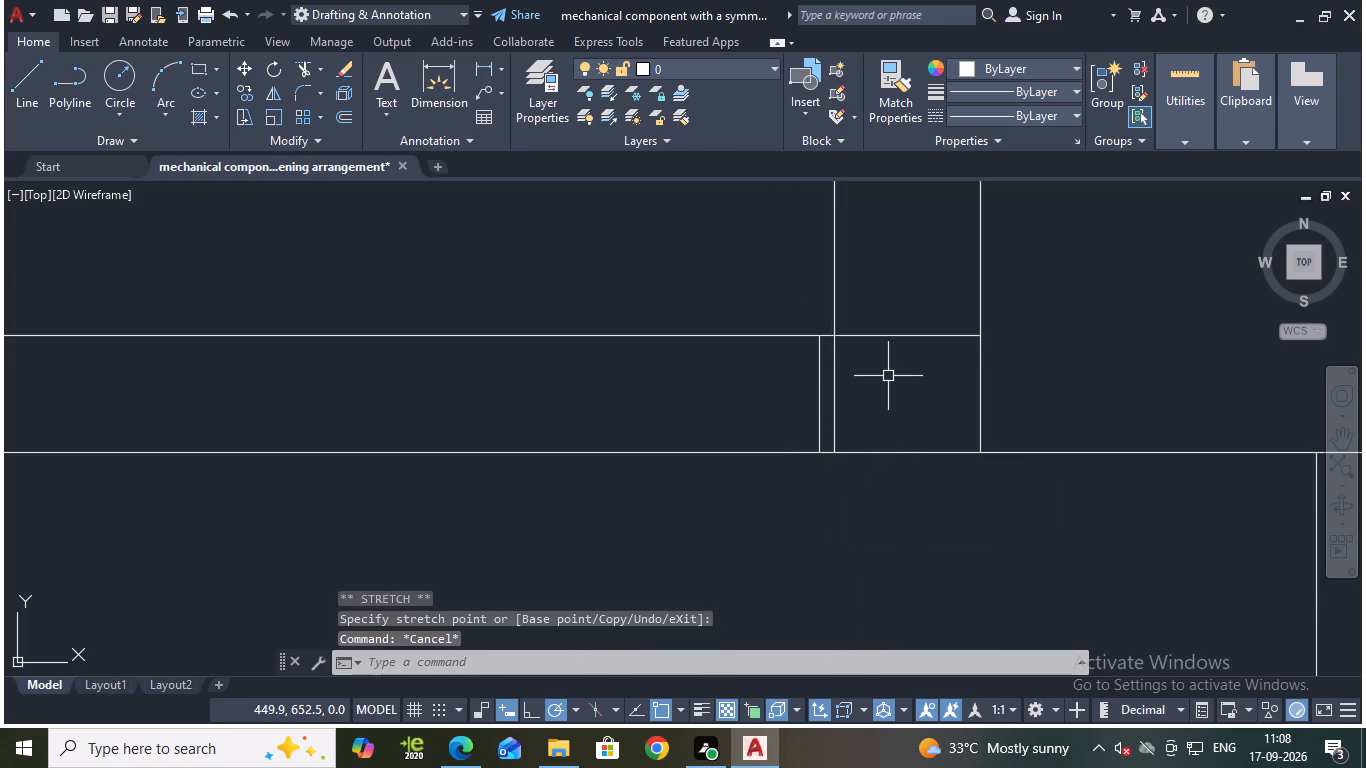
Trim the lower inner horizontal line between the extended vertical line and the opening's right wall.
middle_drag(906, 373, 901, 395)
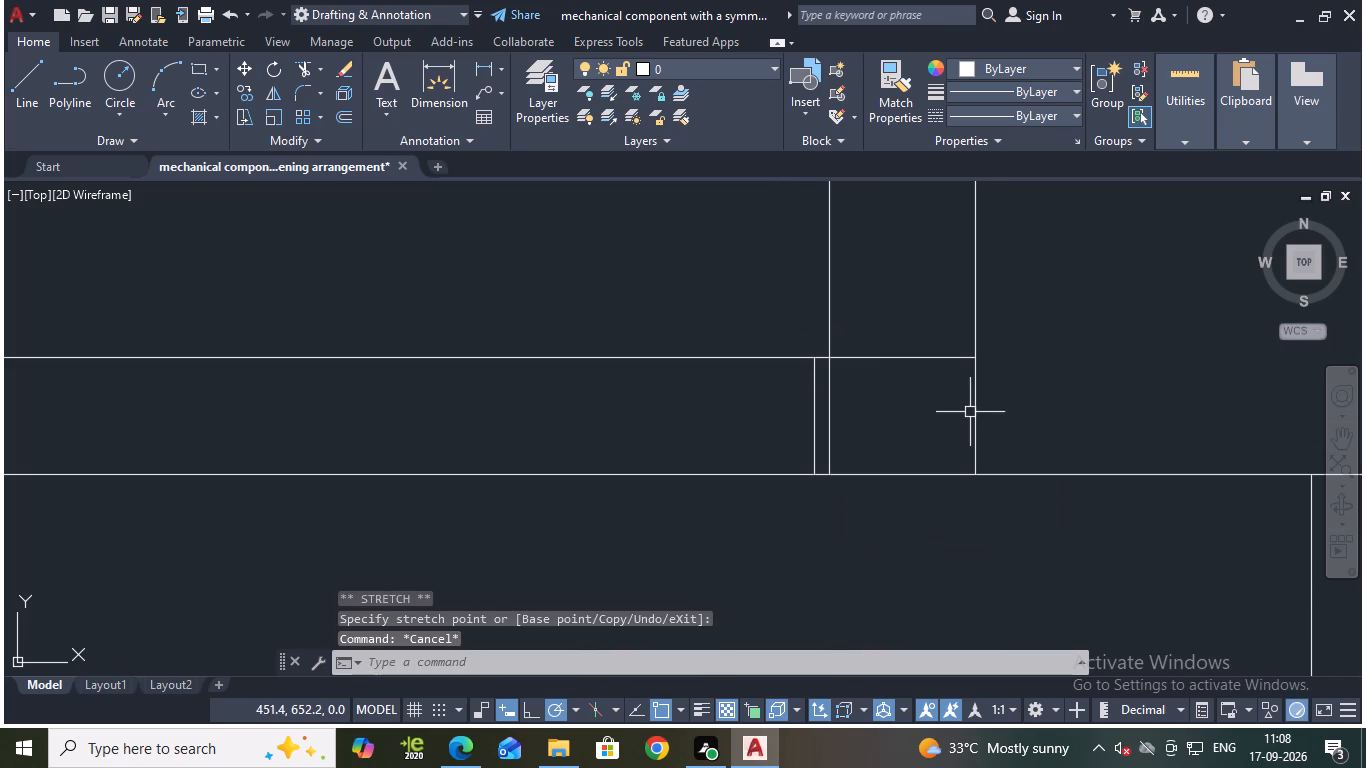
text(tr)
key(Return)
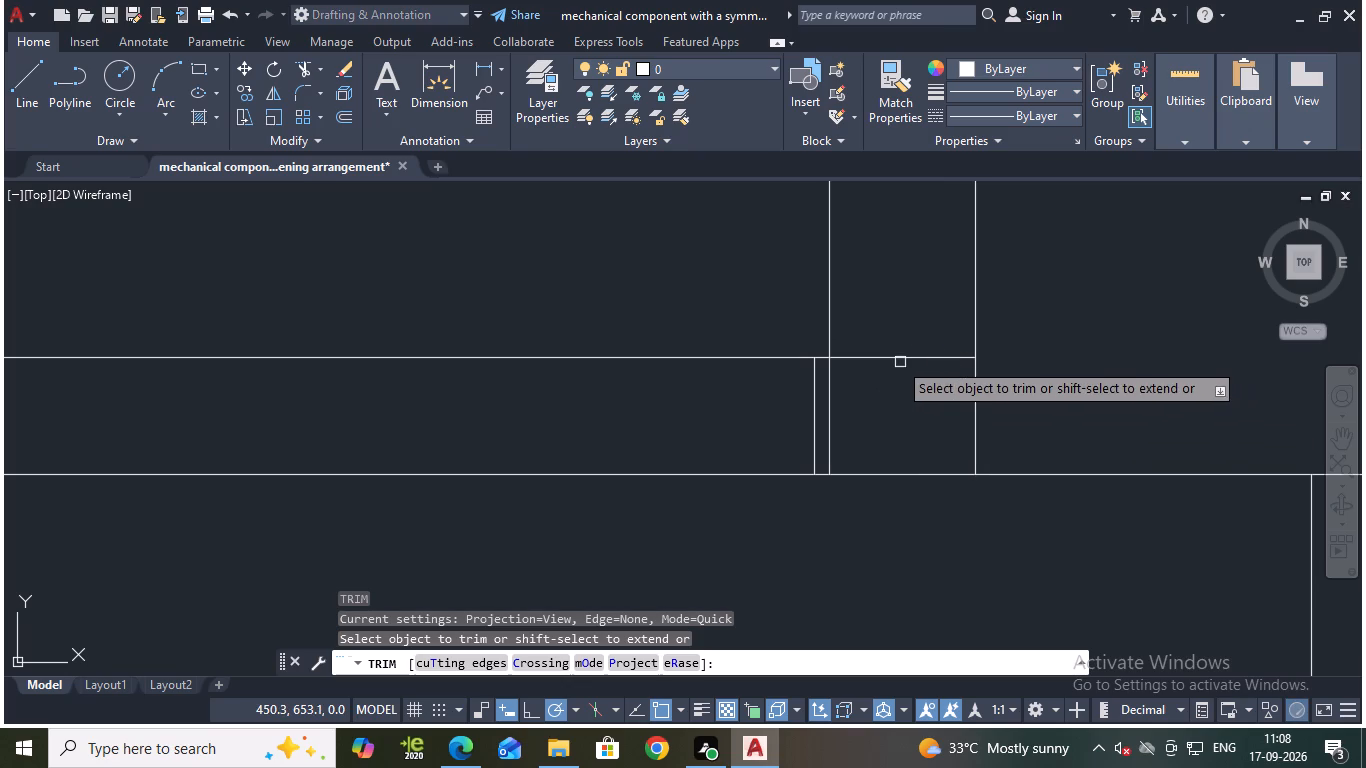
click(897, 361)
Examine the lower end of the central opening and its surroundings in the component.
scroll(897, 378, down, 2)
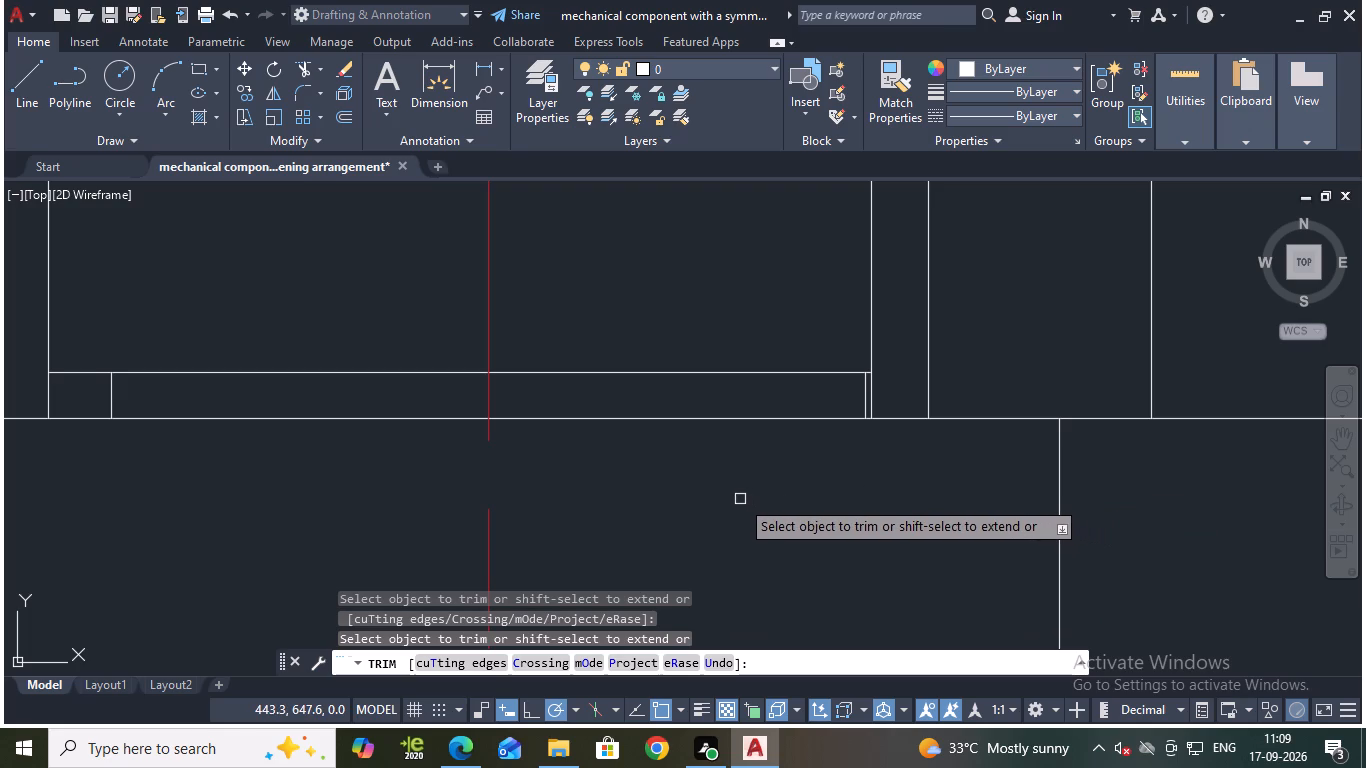
scroll(636, 504, down, 2)
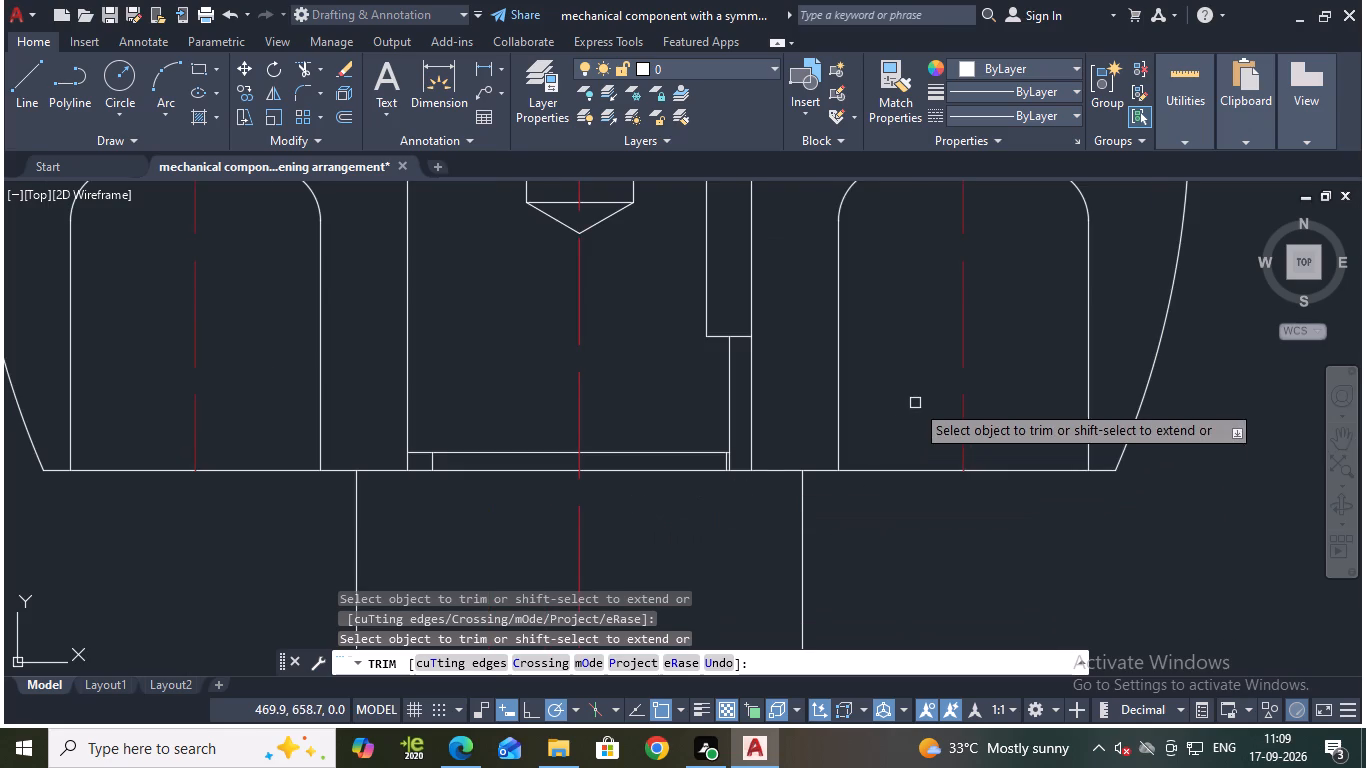
scroll(915, 403, down, 1)
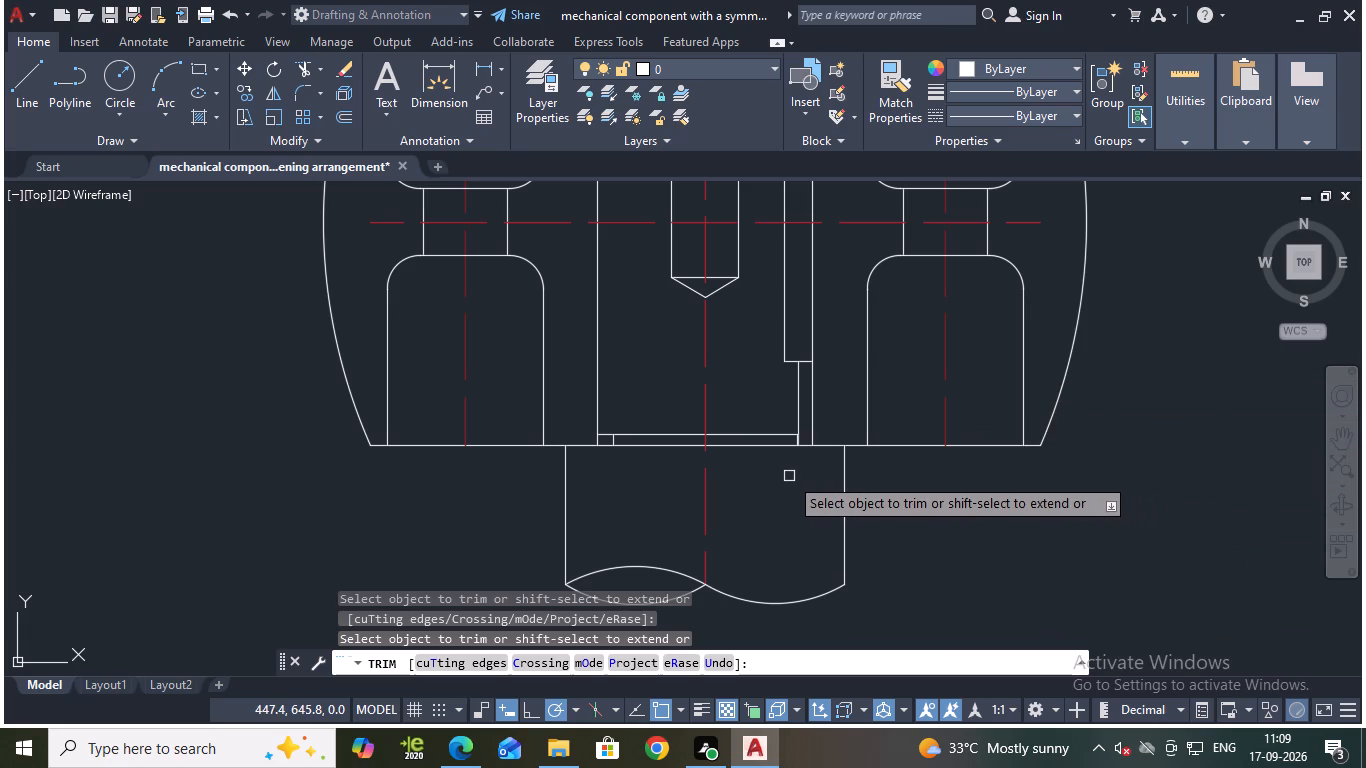
scroll(789, 476, up, 2)
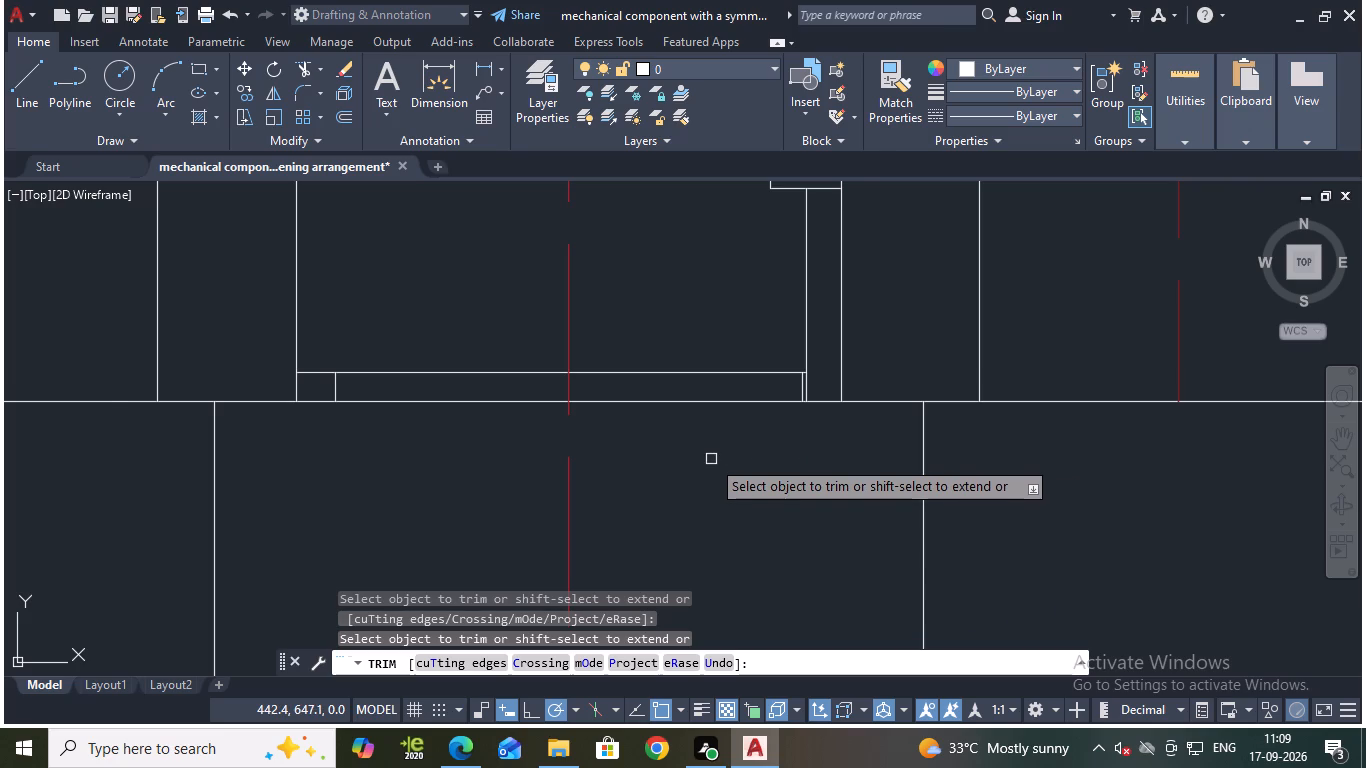
scroll(711, 438, up, 1)
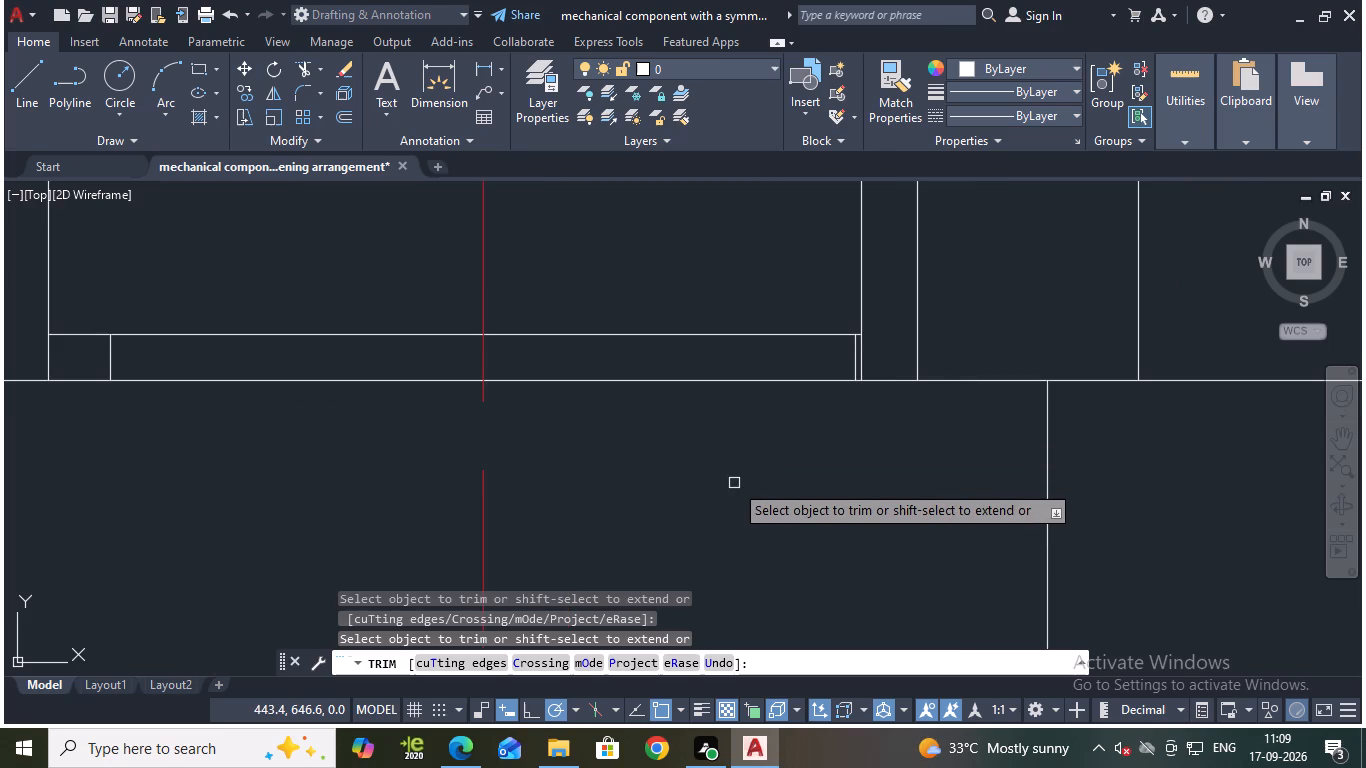
scroll(807, 465, down, 2)
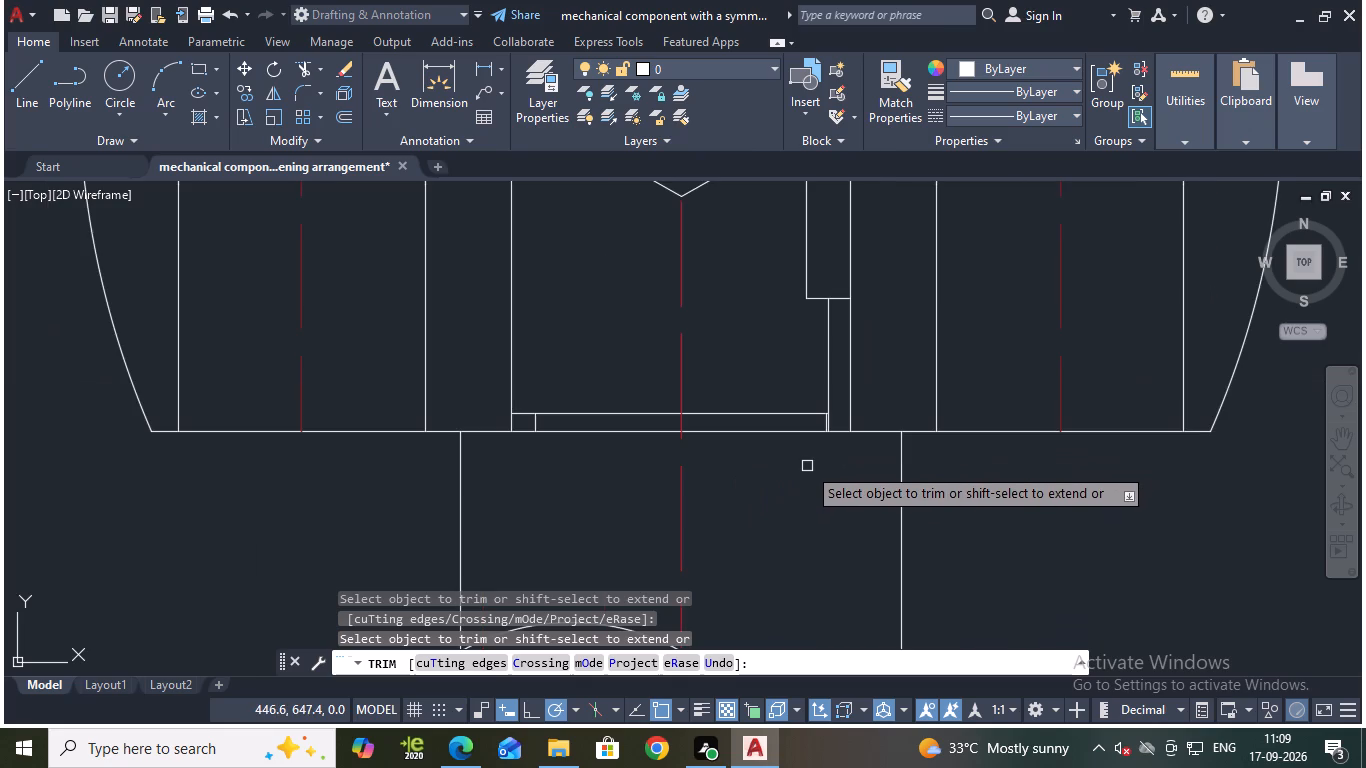
scroll(807, 466, down, 1)
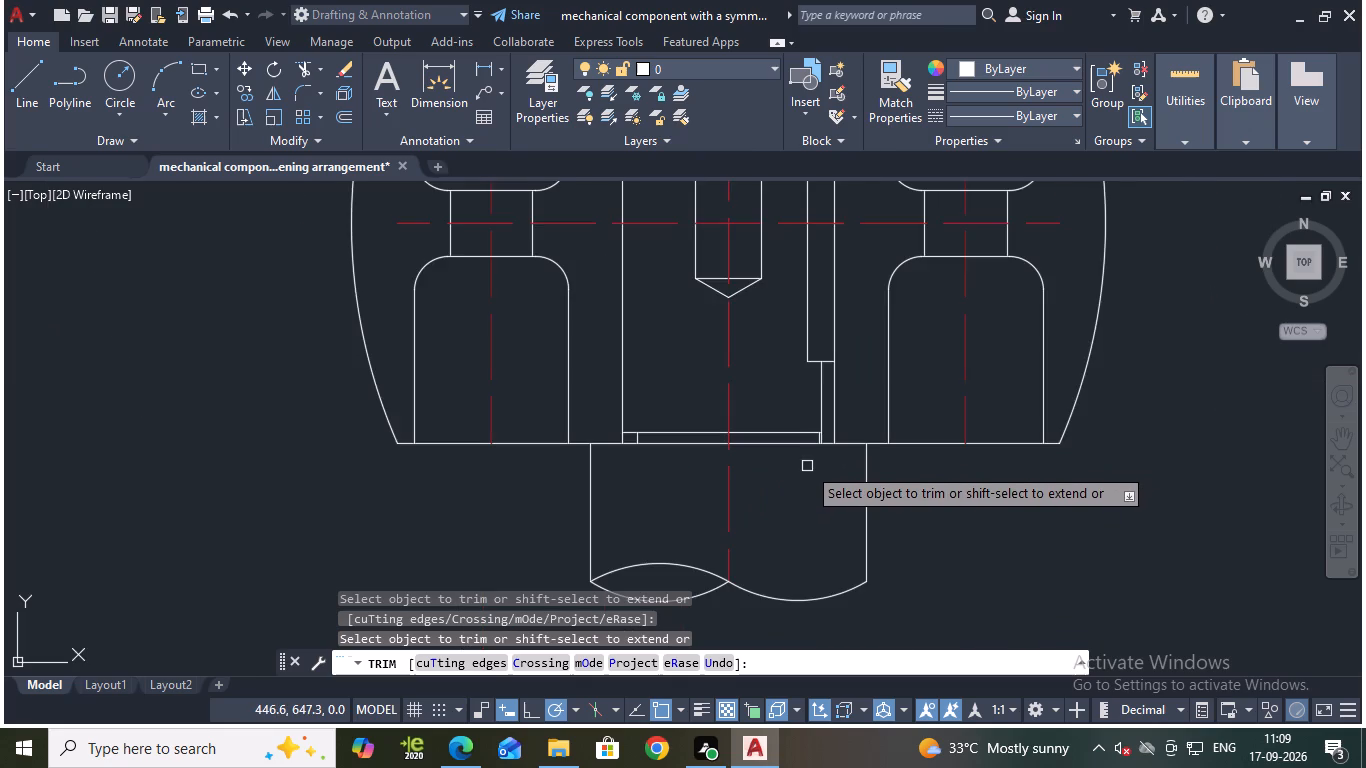
scroll(806, 466, down, 1)
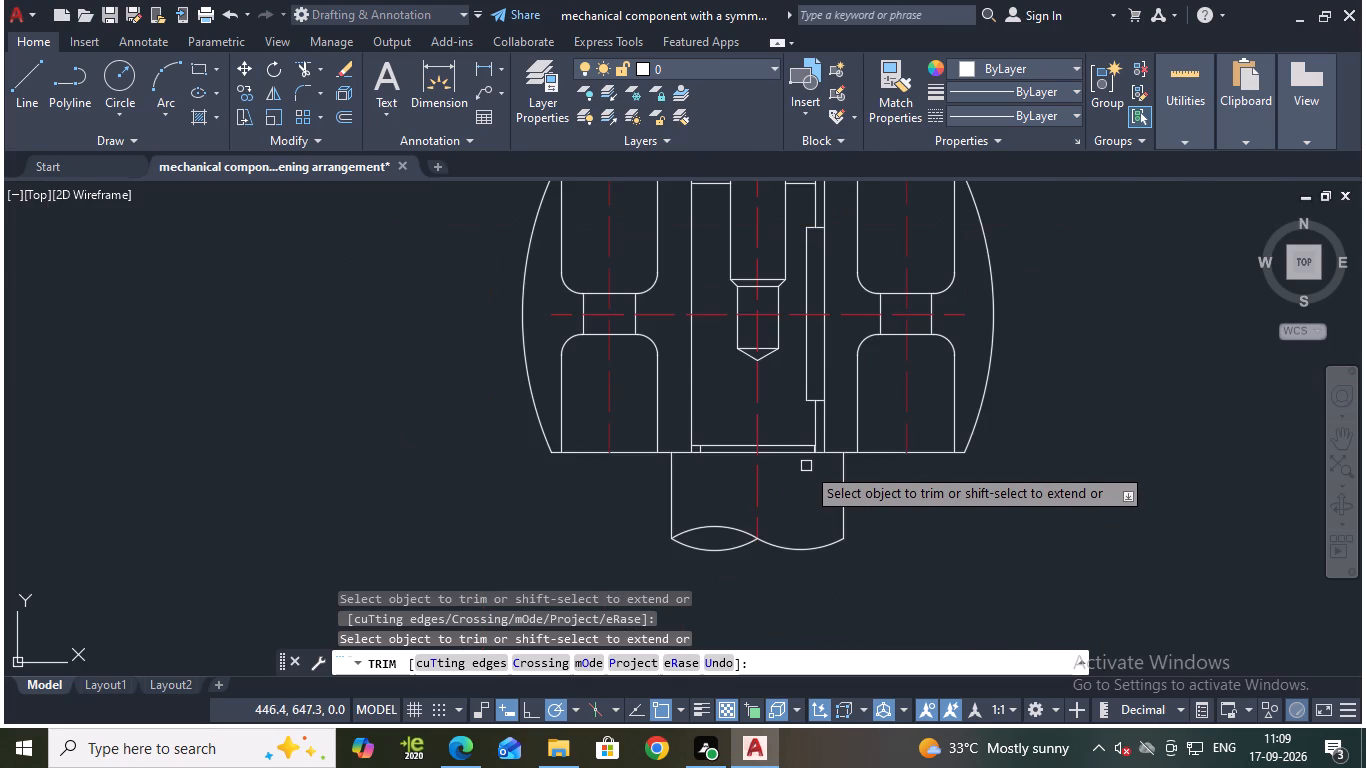
scroll(786, 467, up, 1)
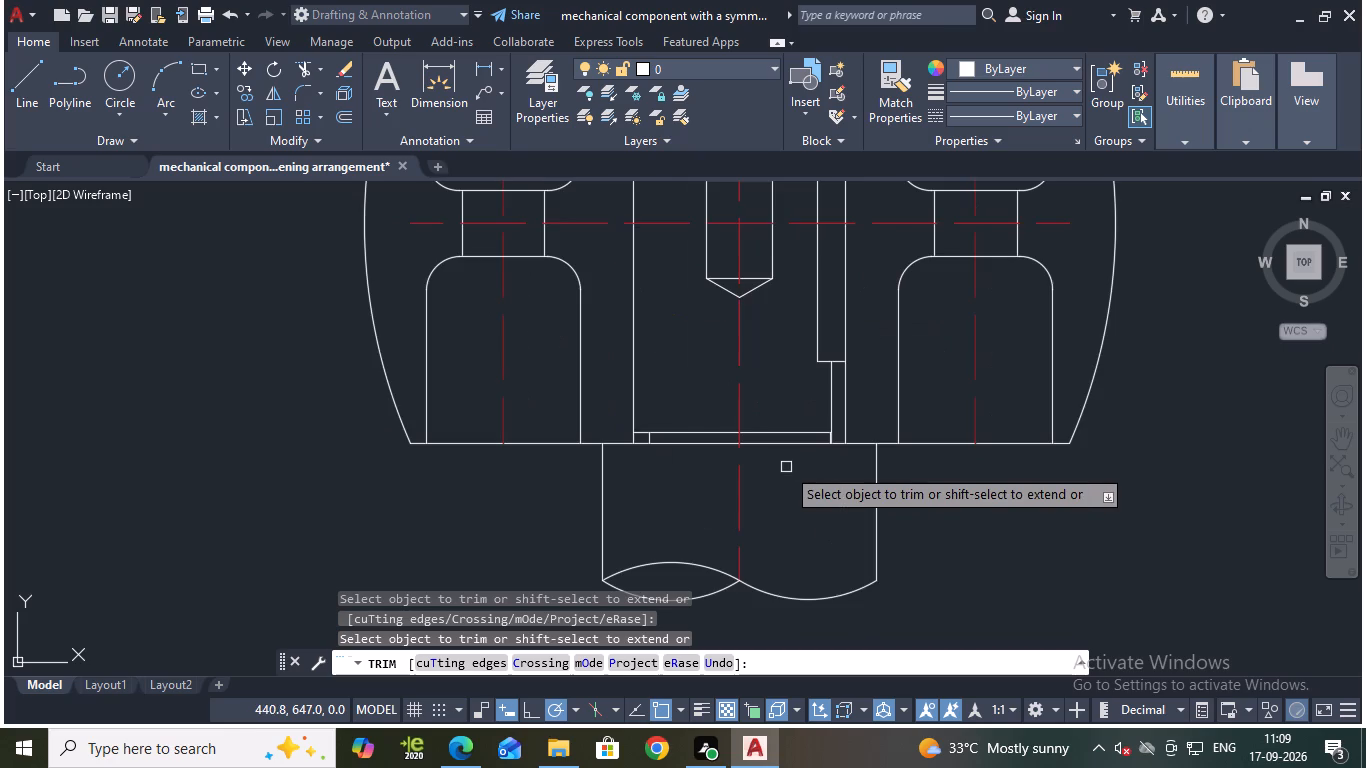
scroll(823, 461, up, 2)
middle_drag(851, 477, 861, 546)
scroll(852, 526, down, 2)
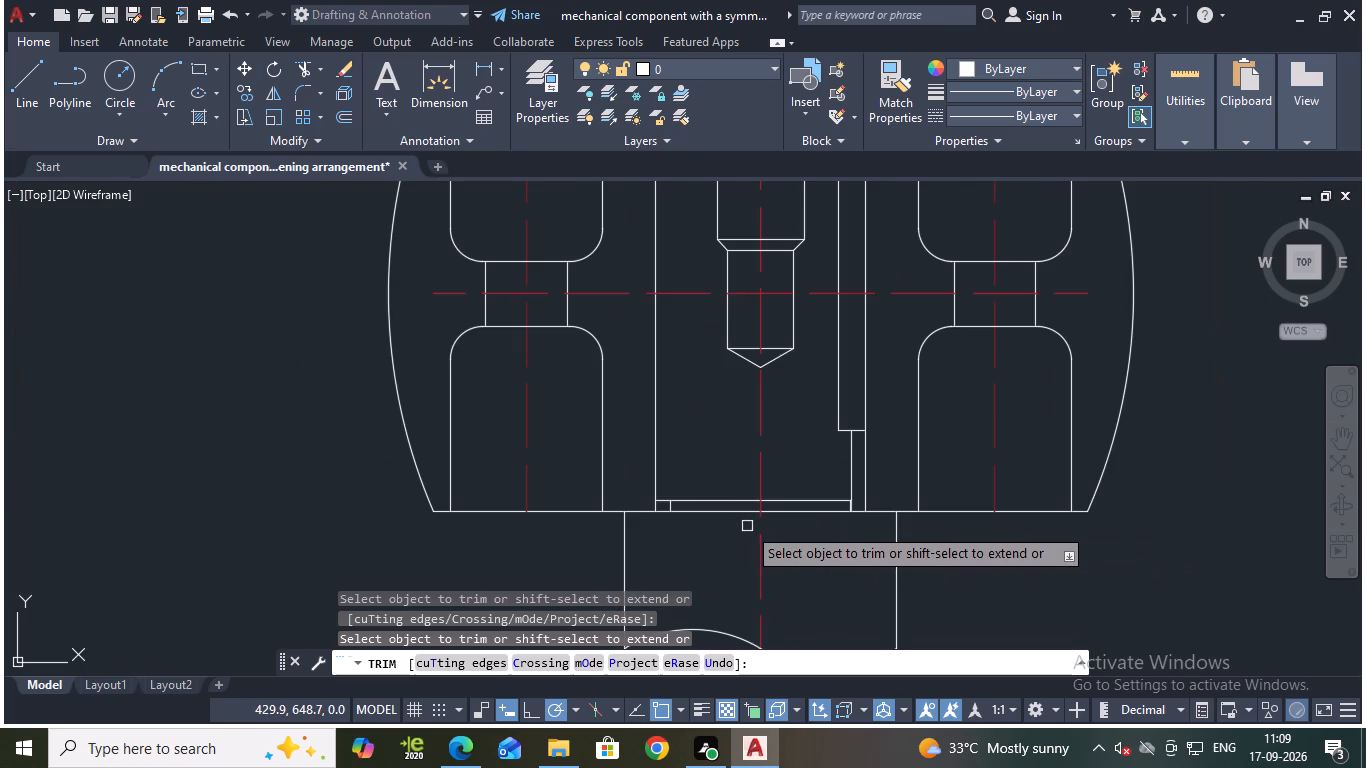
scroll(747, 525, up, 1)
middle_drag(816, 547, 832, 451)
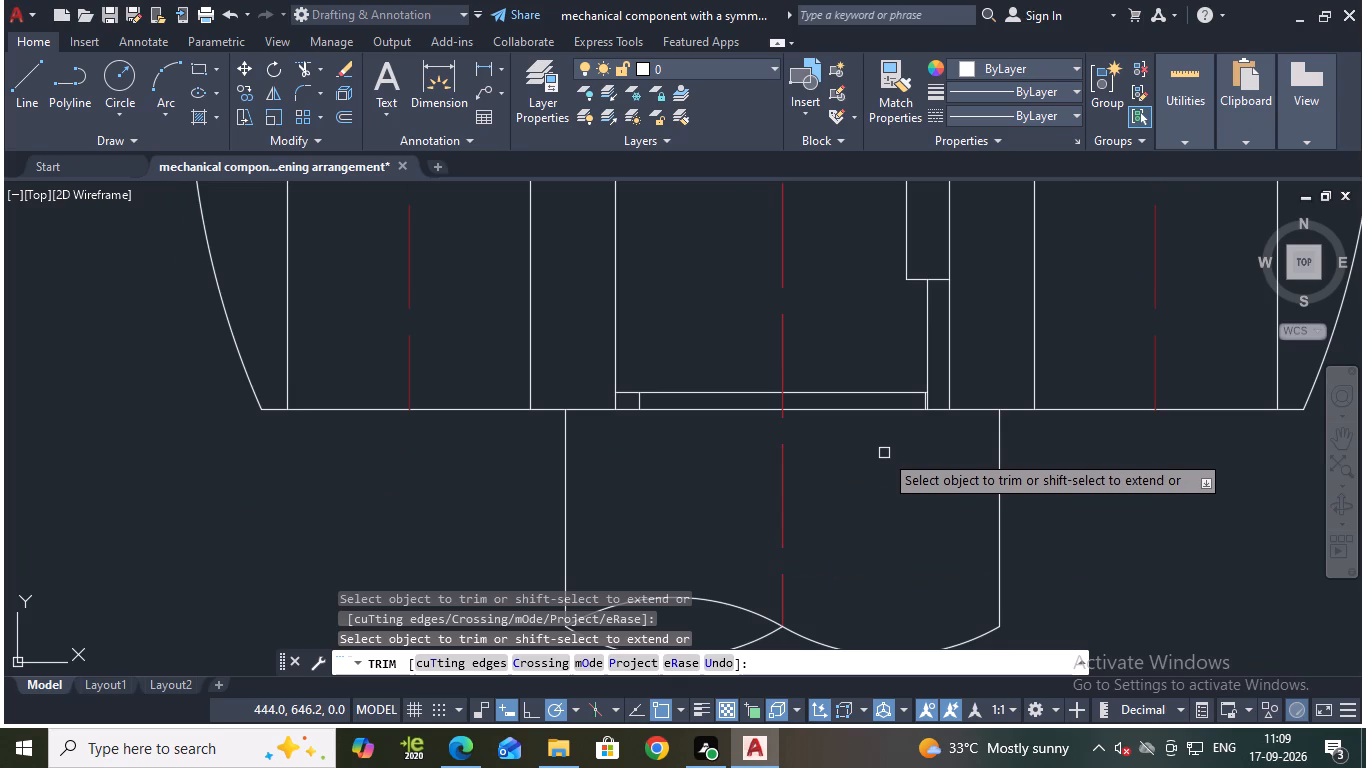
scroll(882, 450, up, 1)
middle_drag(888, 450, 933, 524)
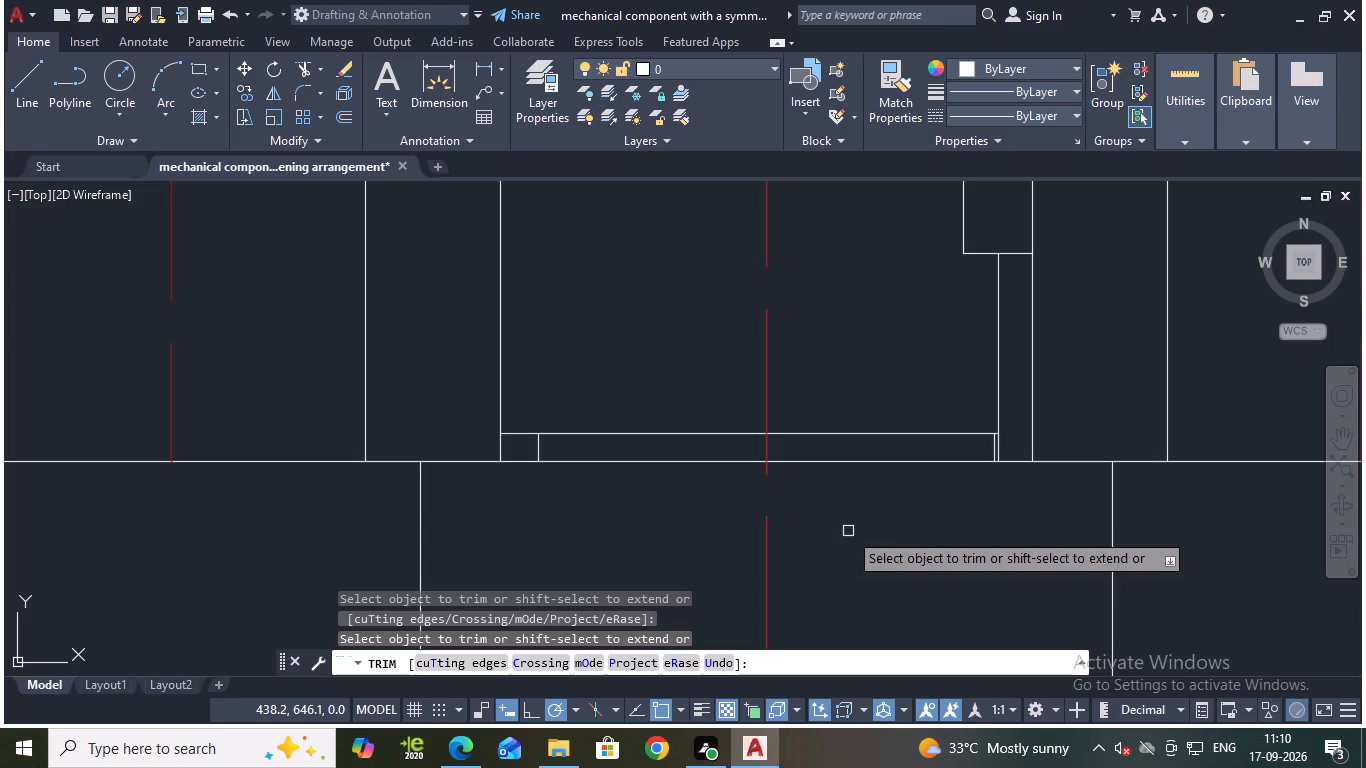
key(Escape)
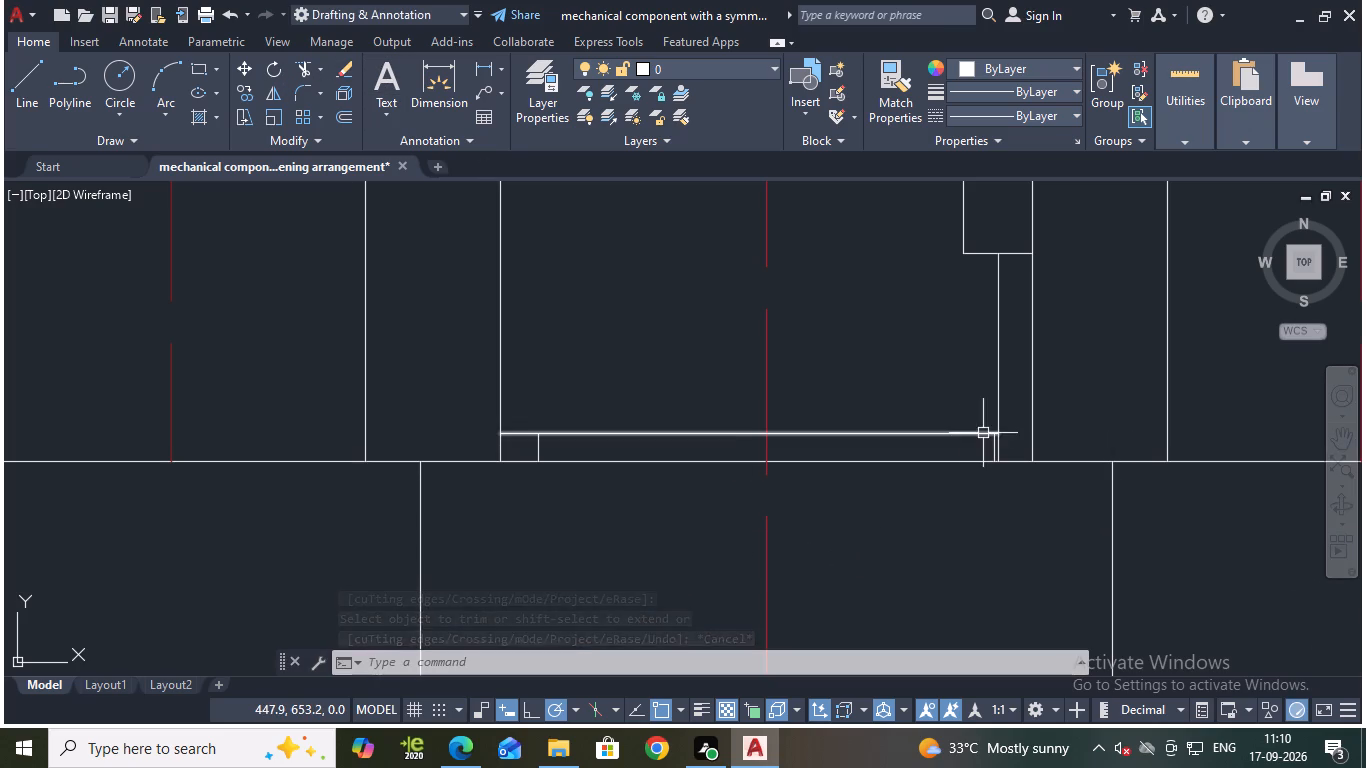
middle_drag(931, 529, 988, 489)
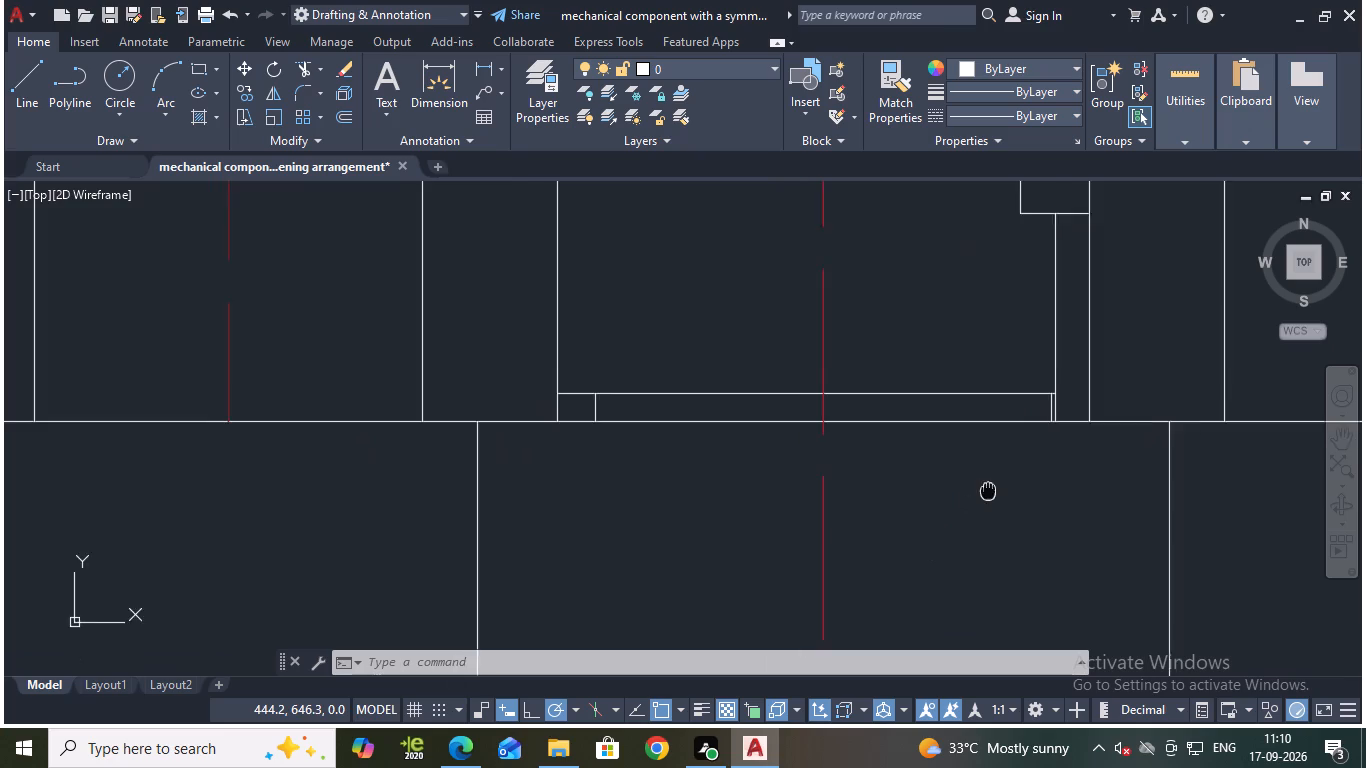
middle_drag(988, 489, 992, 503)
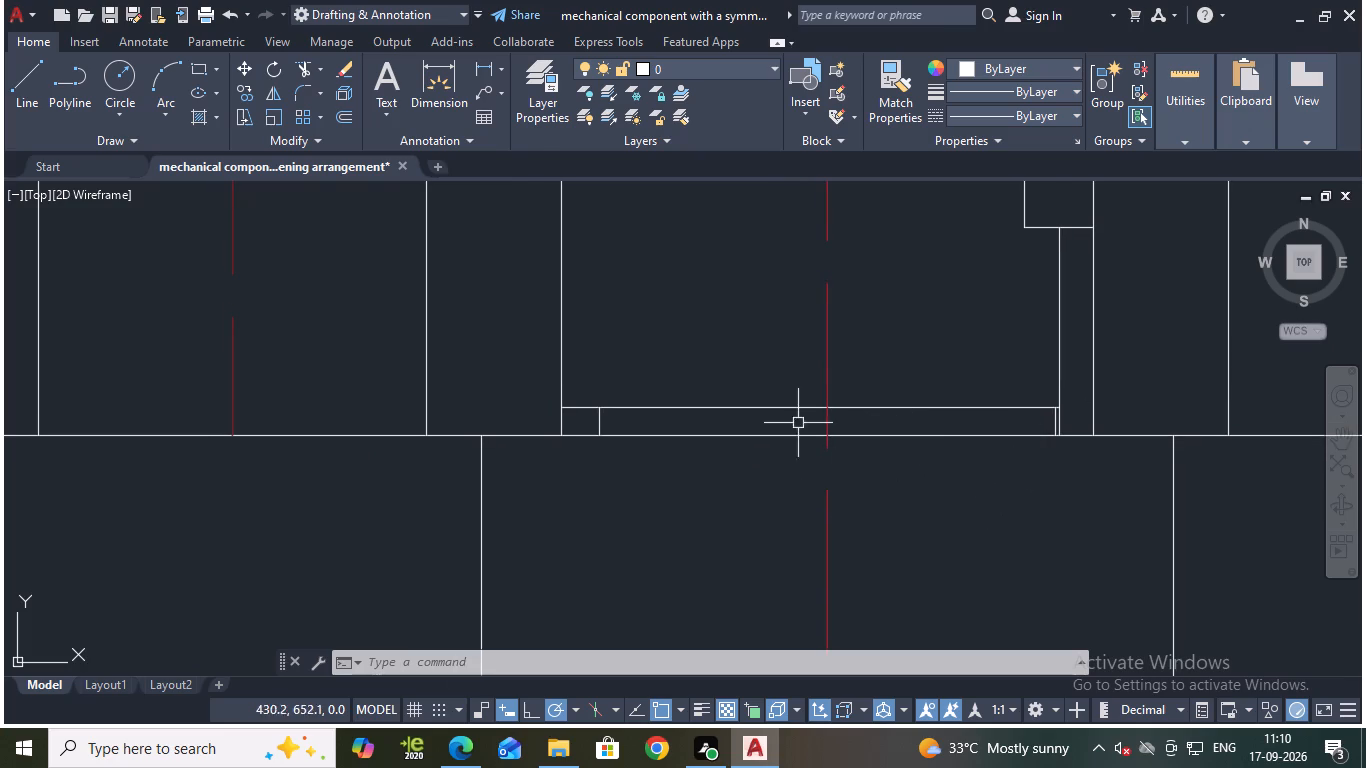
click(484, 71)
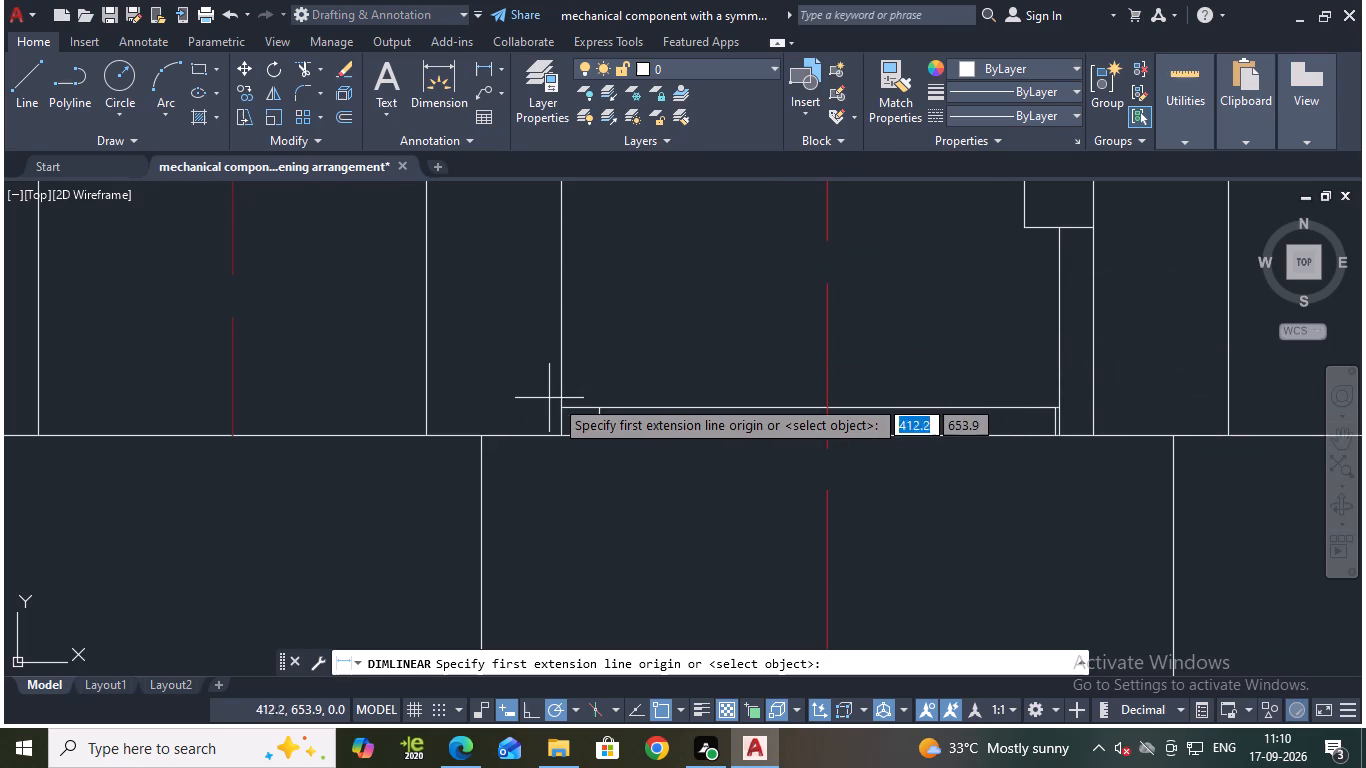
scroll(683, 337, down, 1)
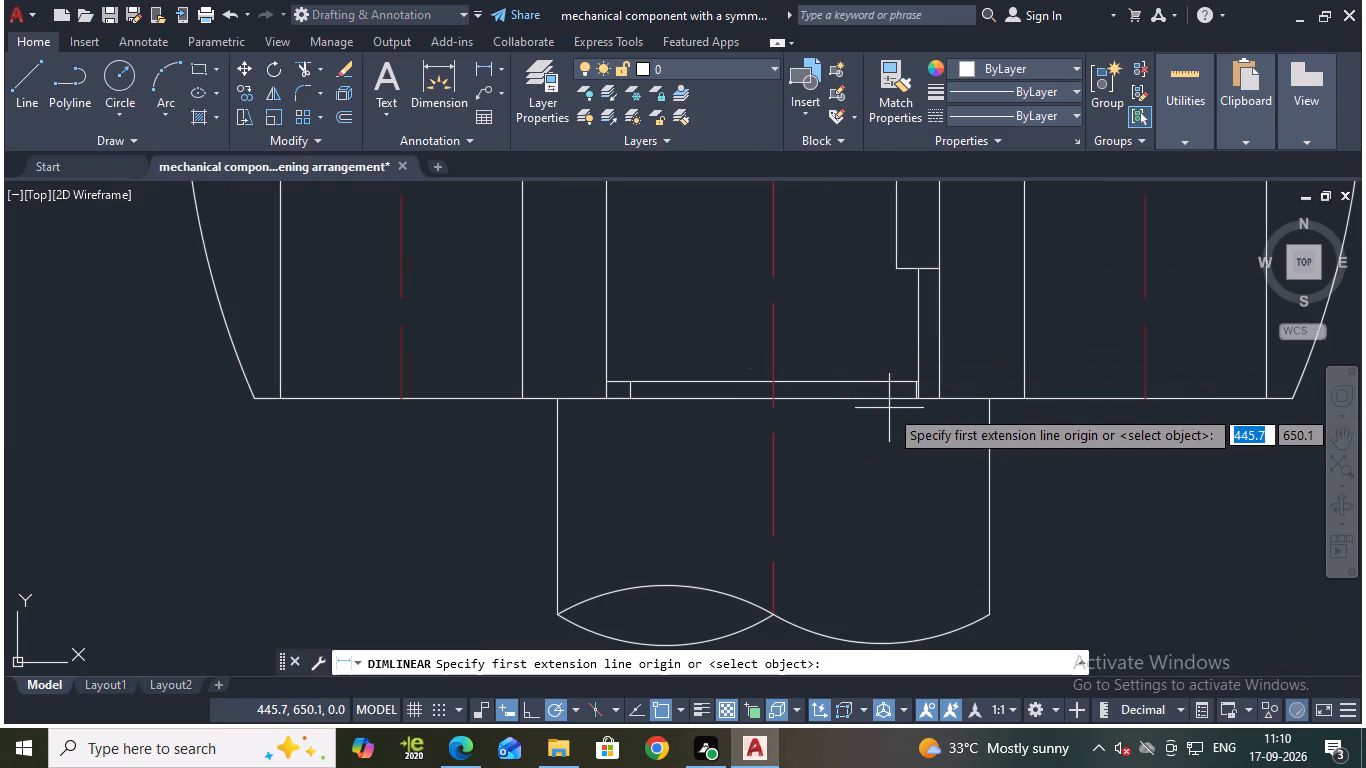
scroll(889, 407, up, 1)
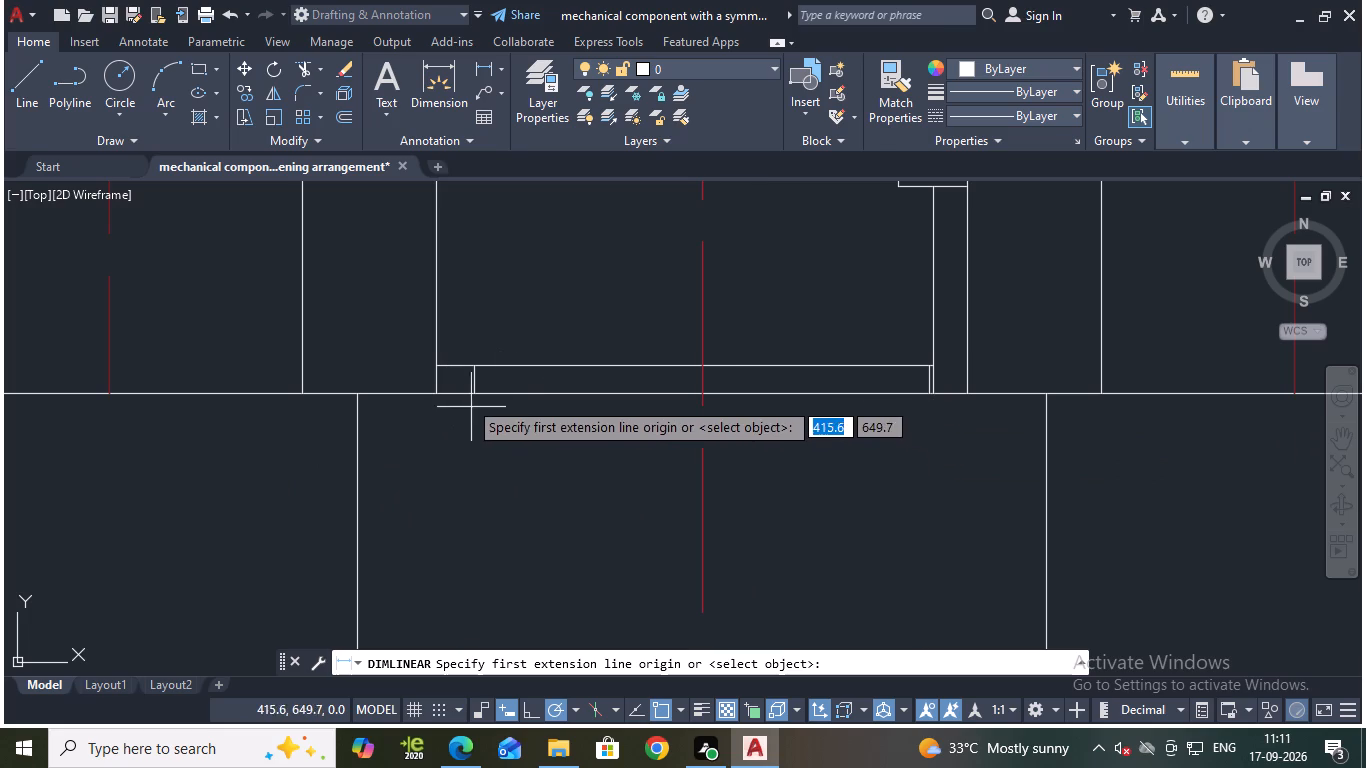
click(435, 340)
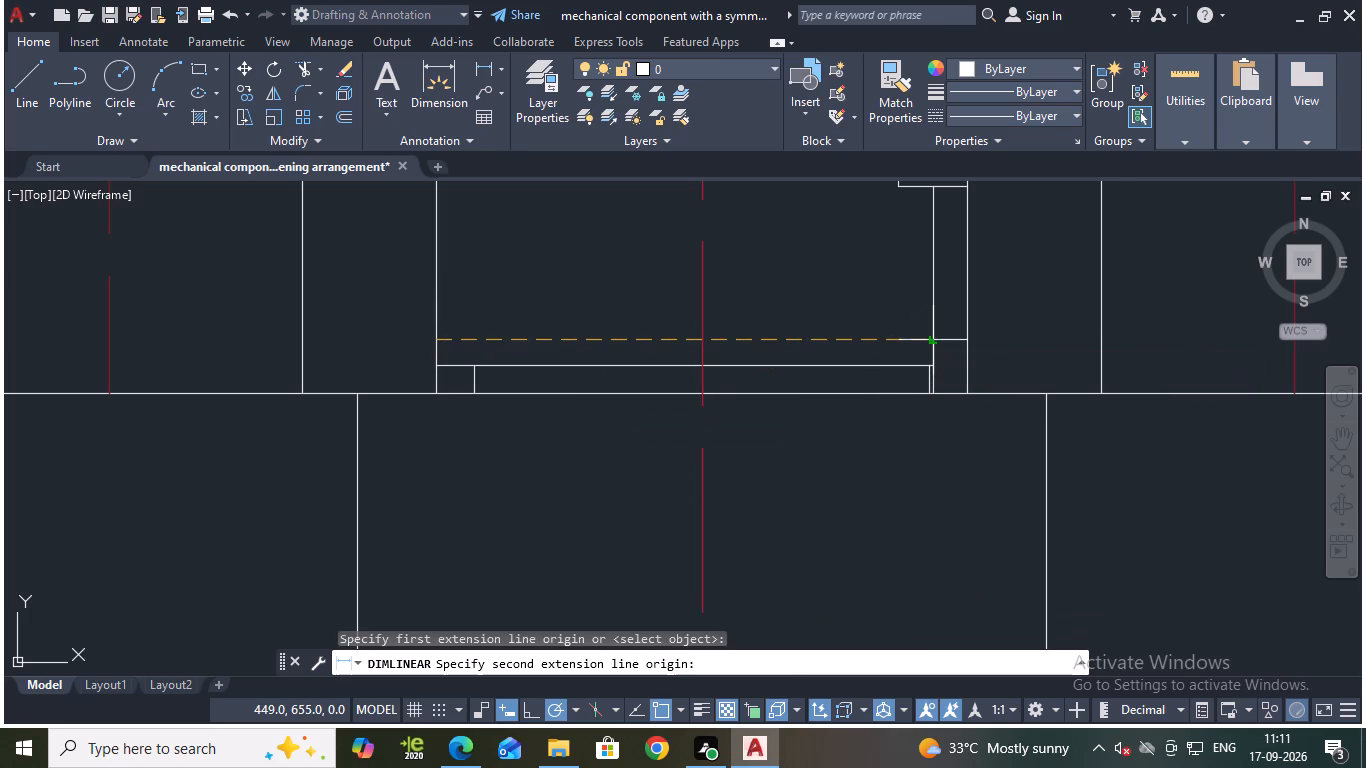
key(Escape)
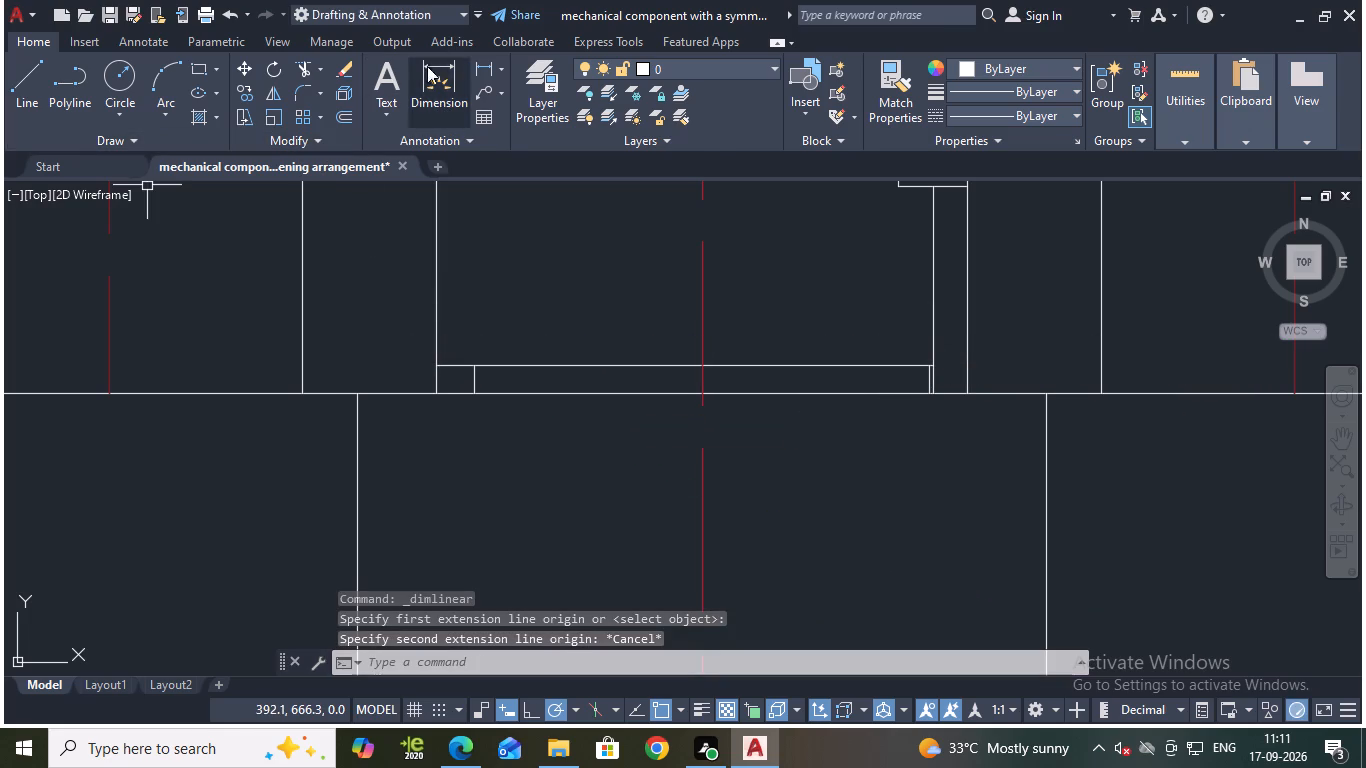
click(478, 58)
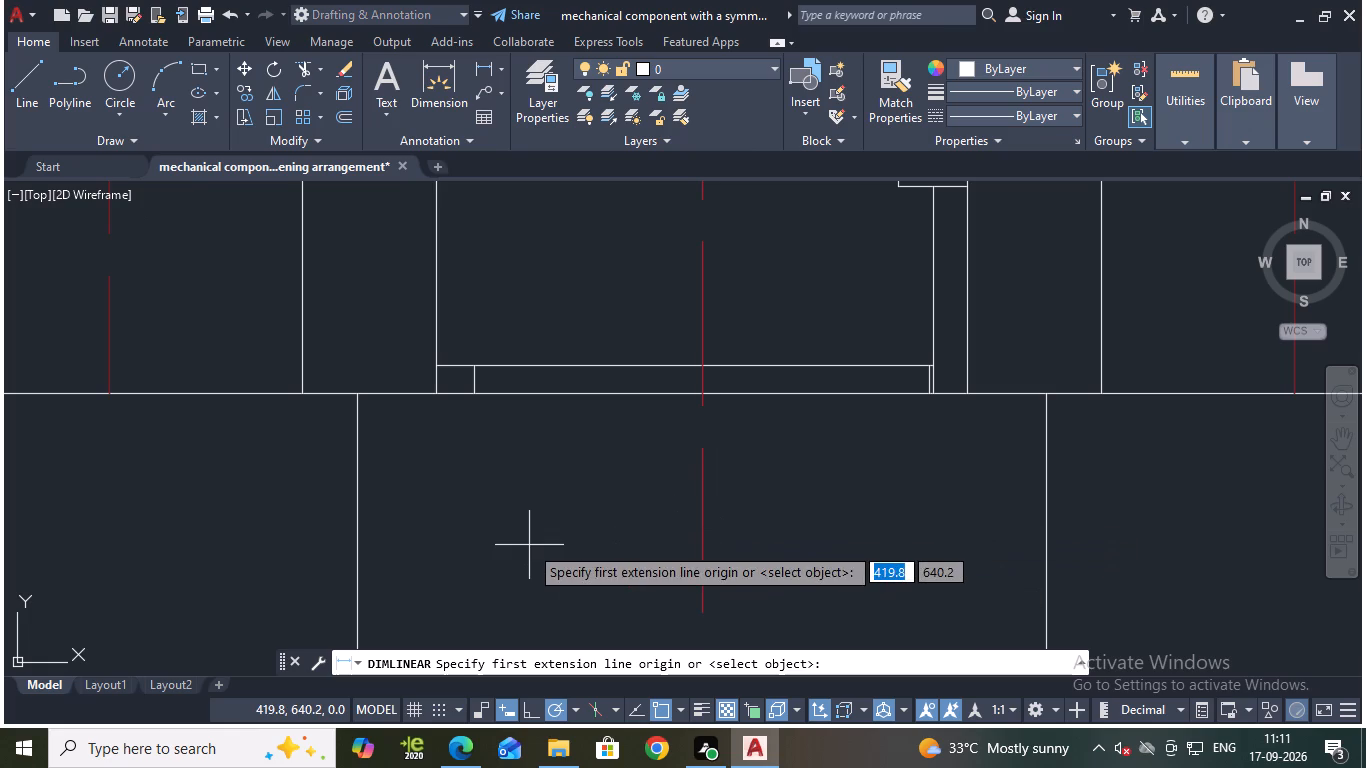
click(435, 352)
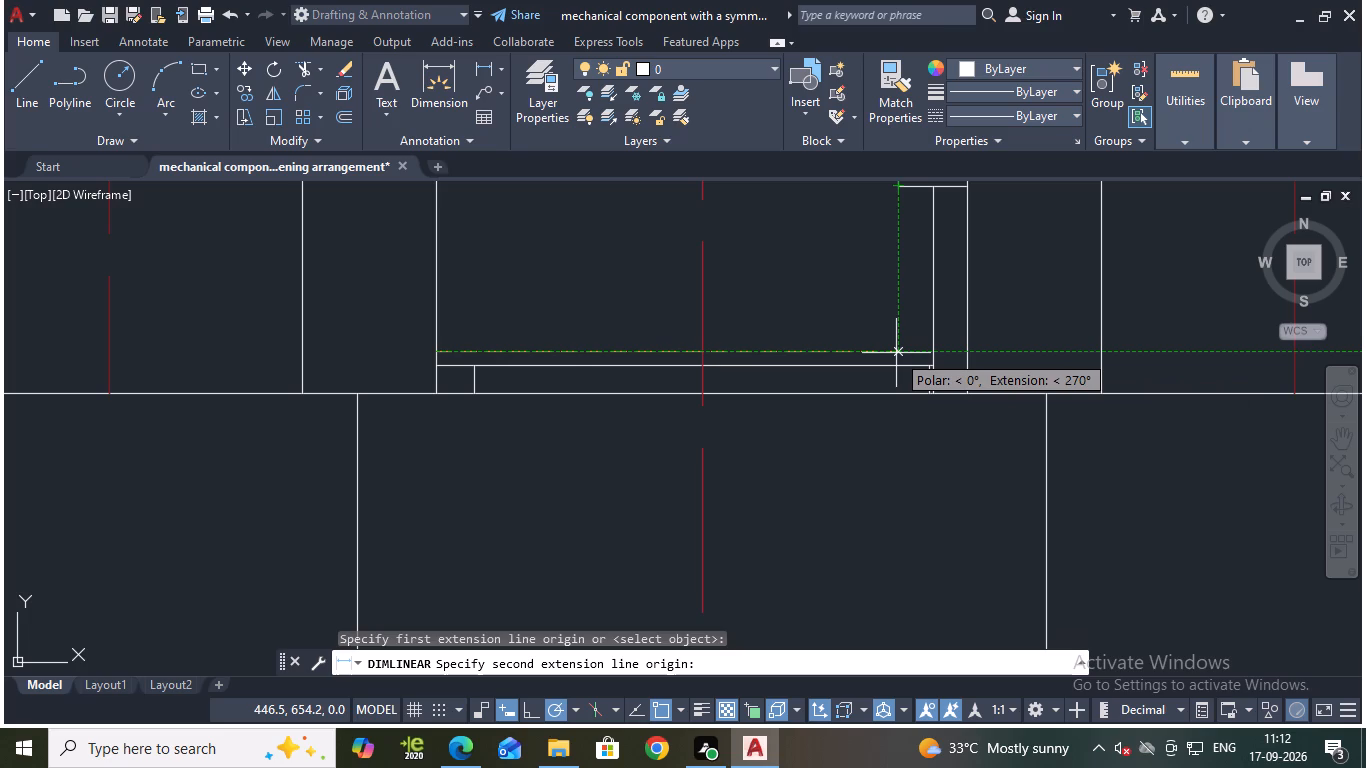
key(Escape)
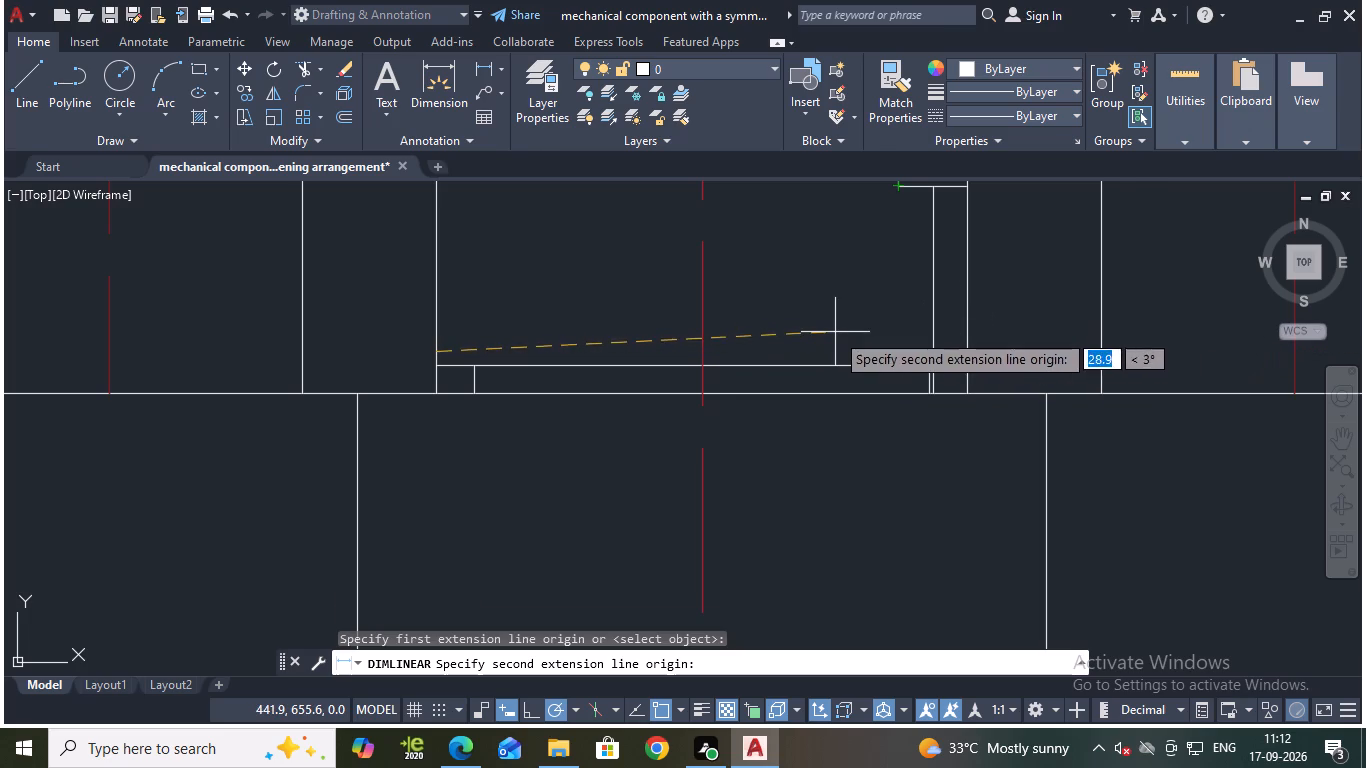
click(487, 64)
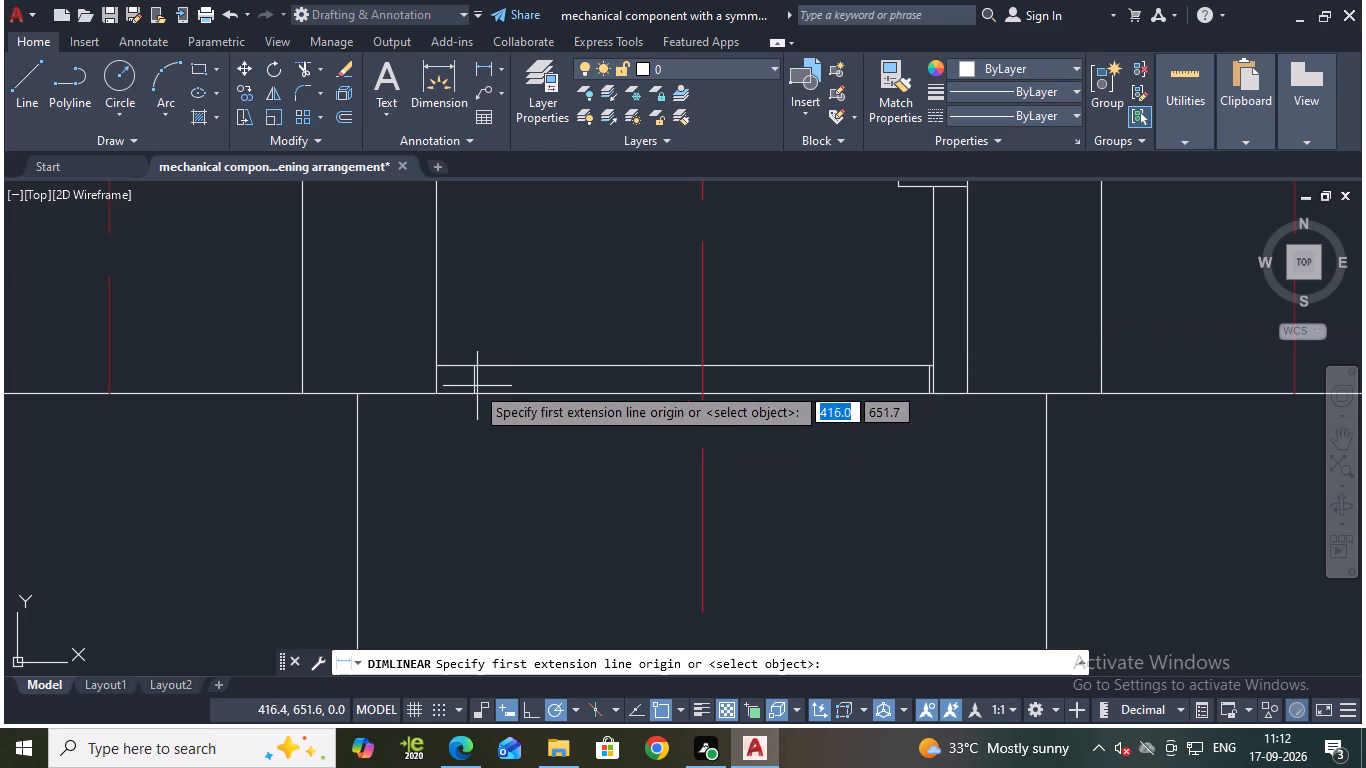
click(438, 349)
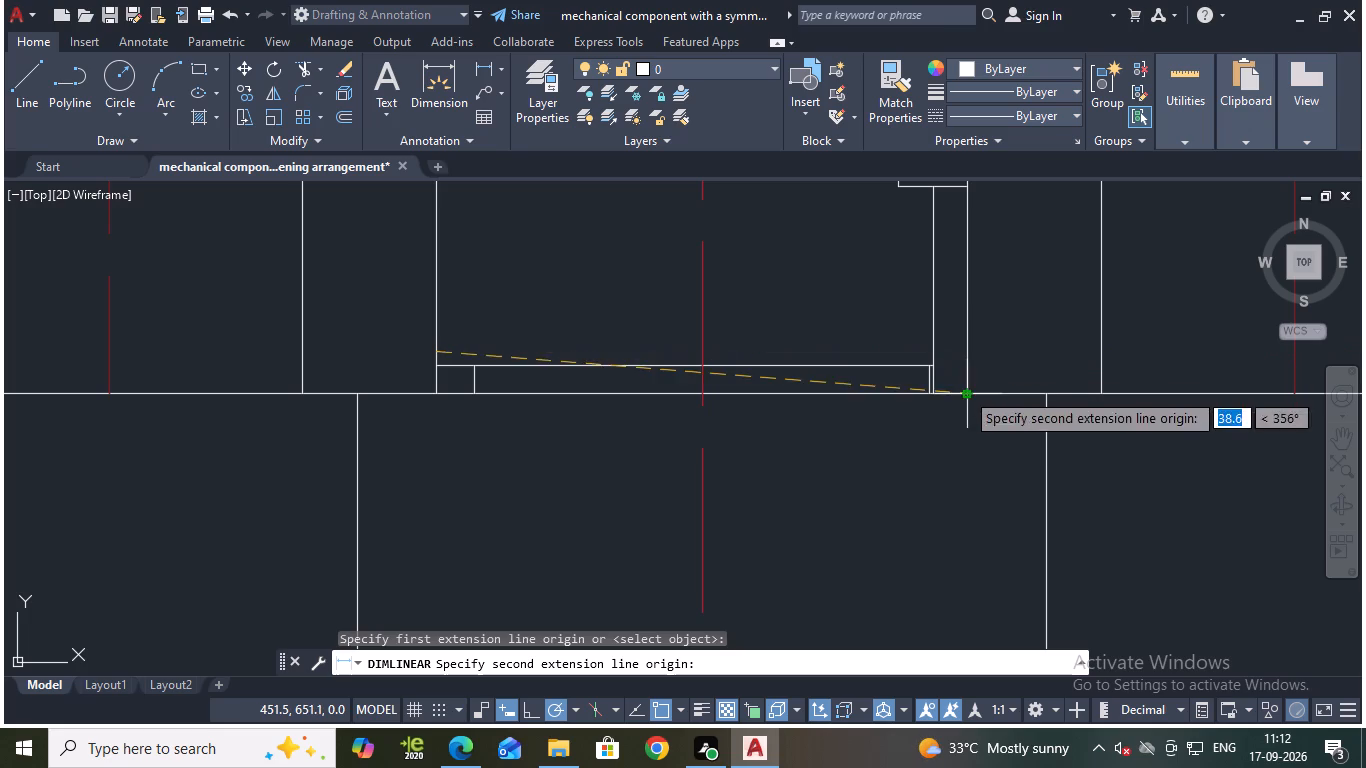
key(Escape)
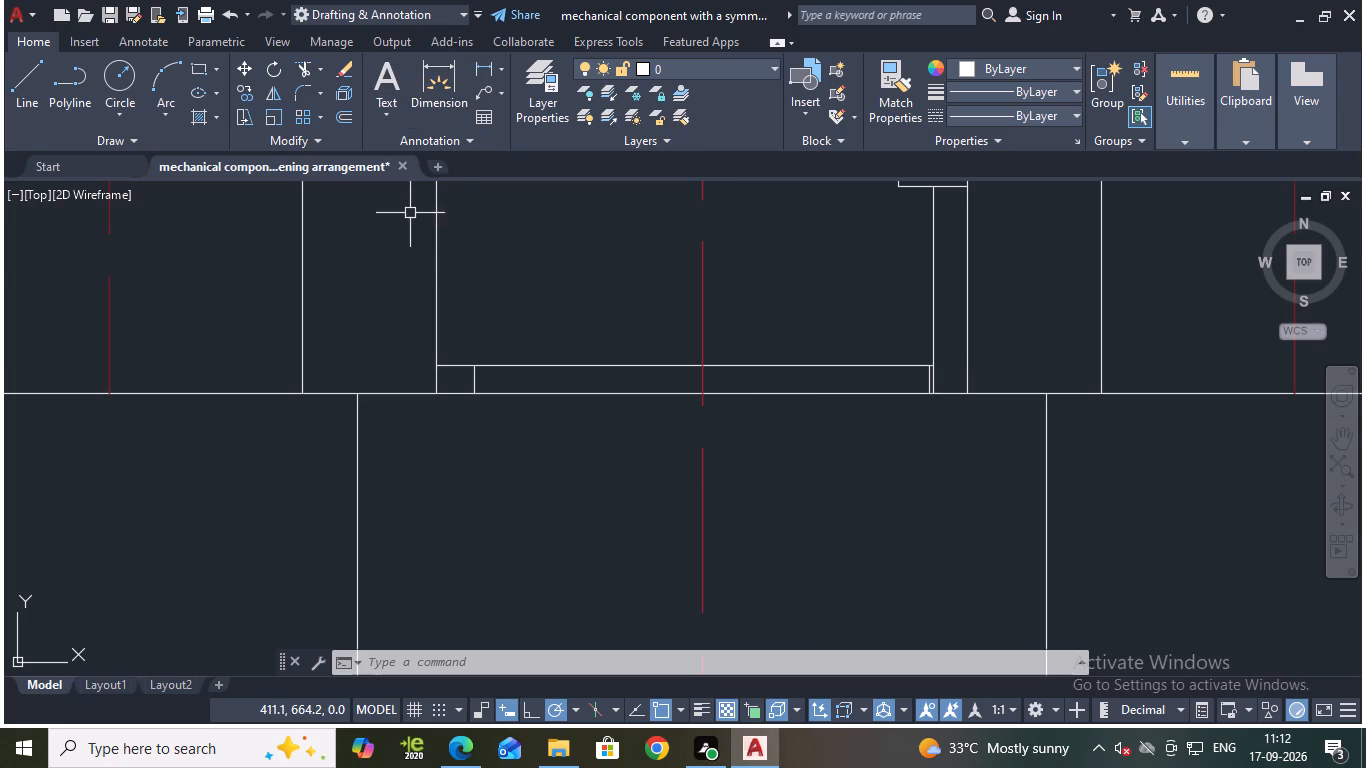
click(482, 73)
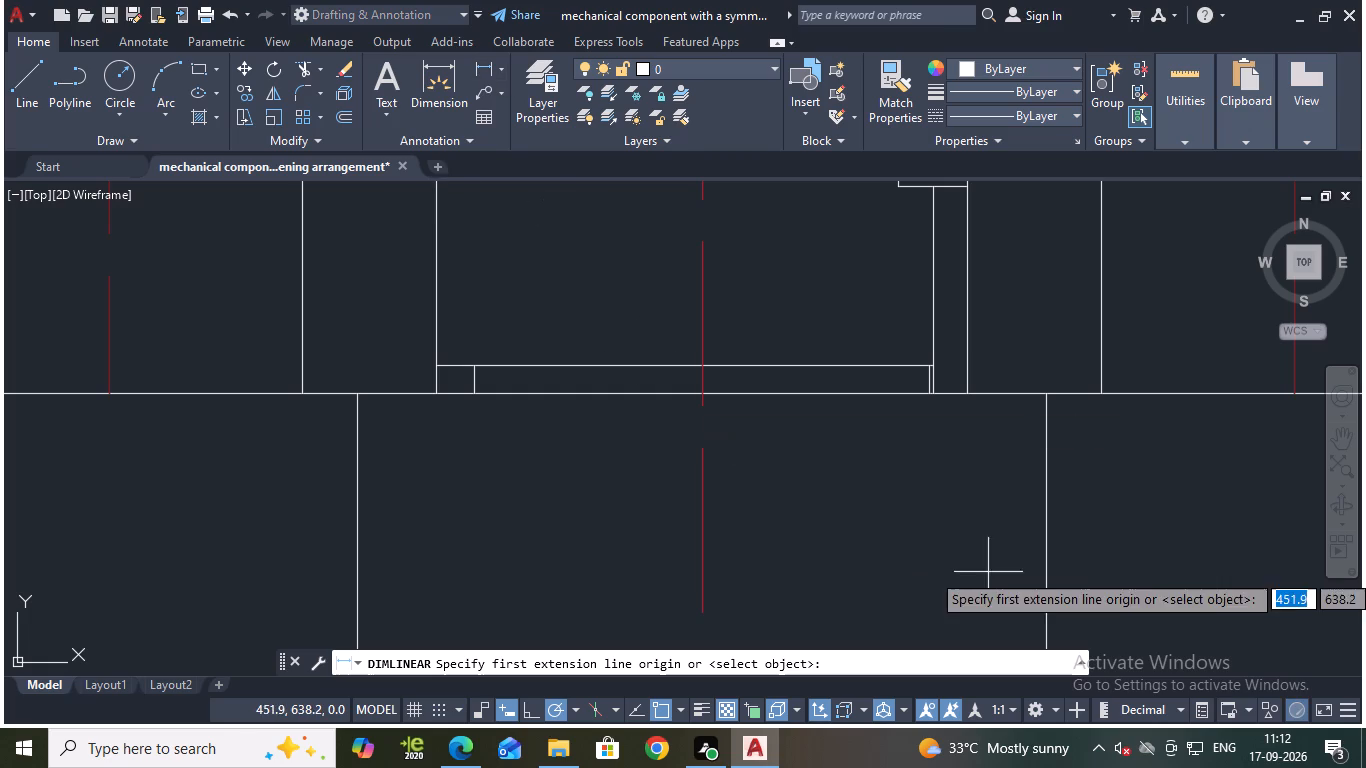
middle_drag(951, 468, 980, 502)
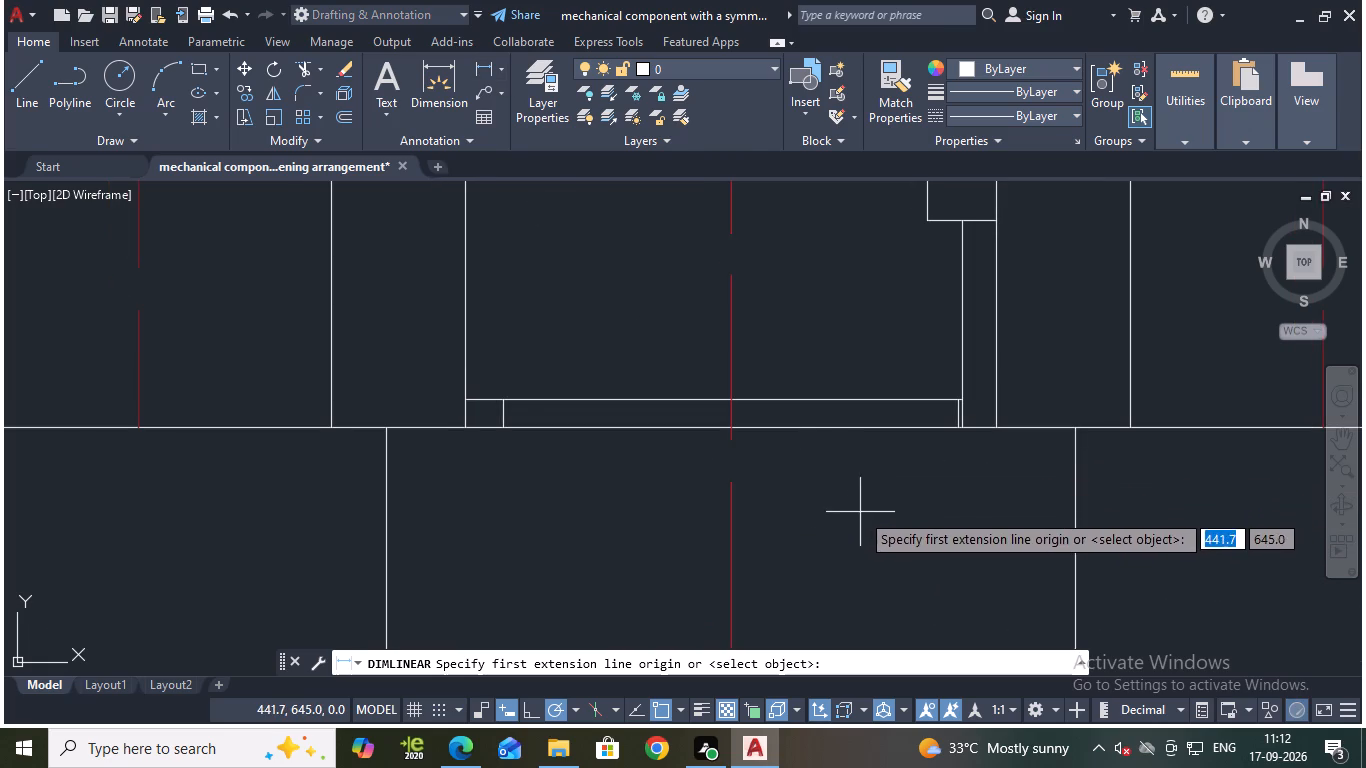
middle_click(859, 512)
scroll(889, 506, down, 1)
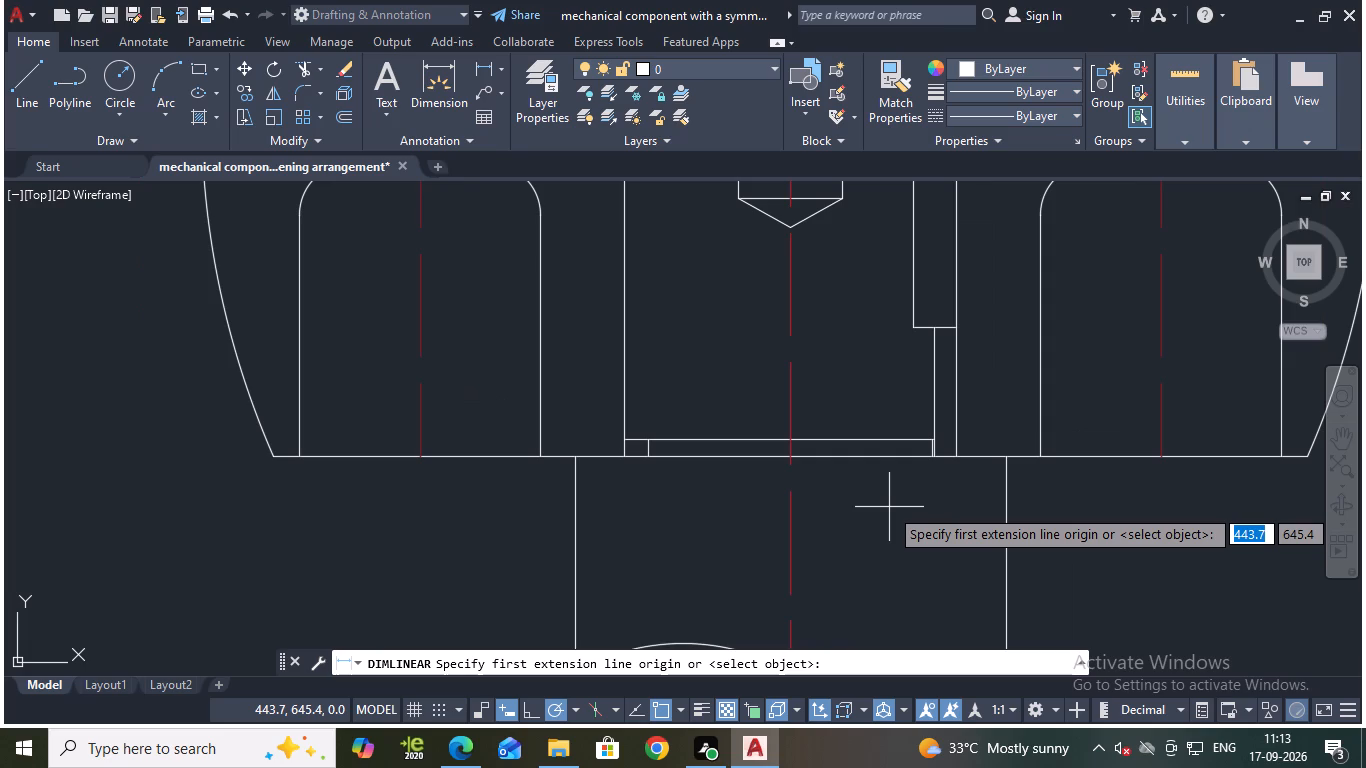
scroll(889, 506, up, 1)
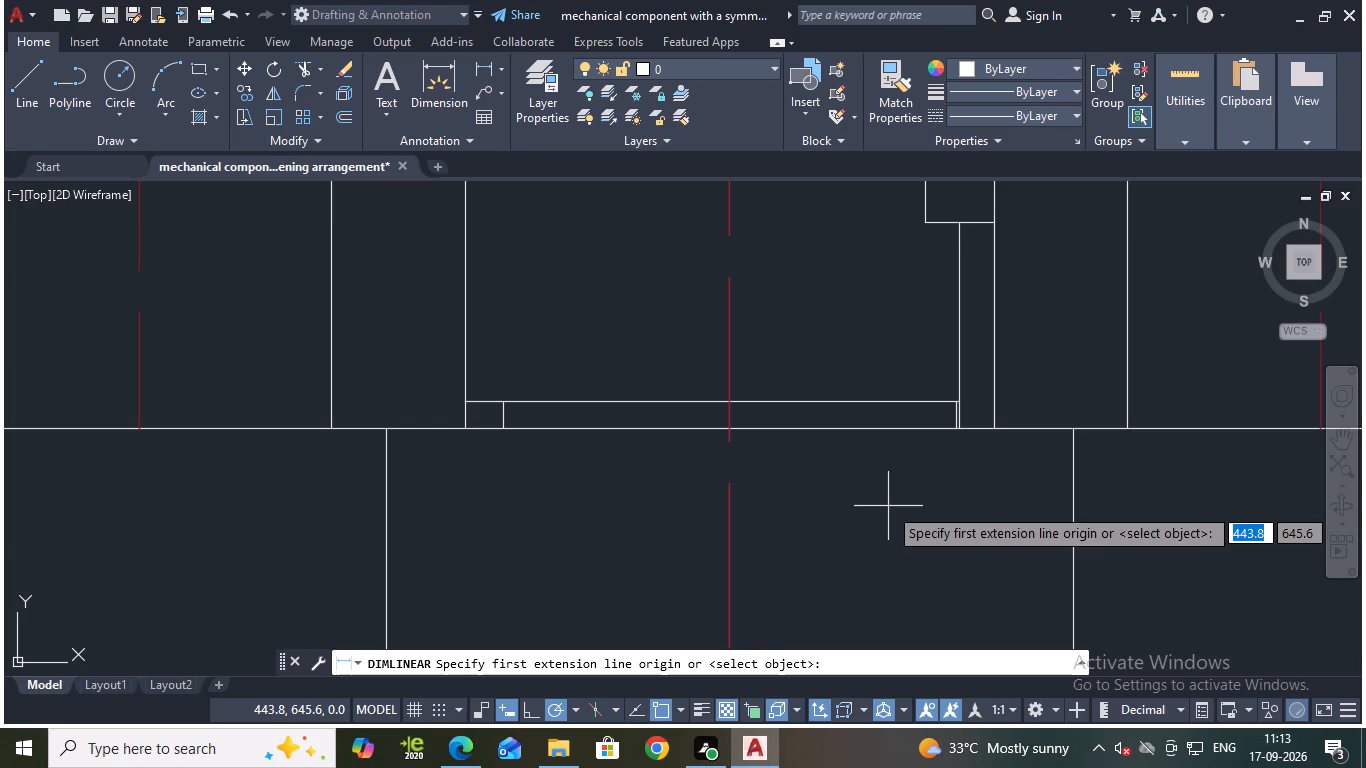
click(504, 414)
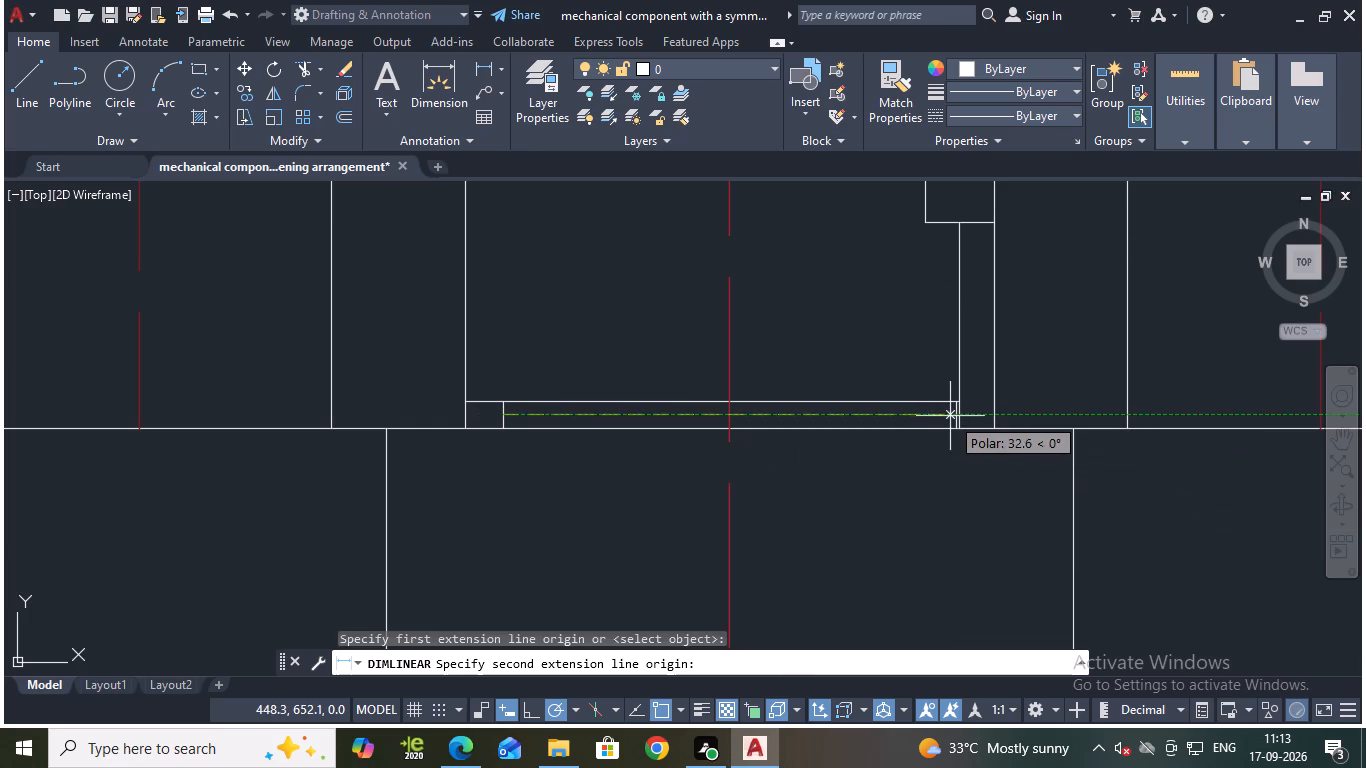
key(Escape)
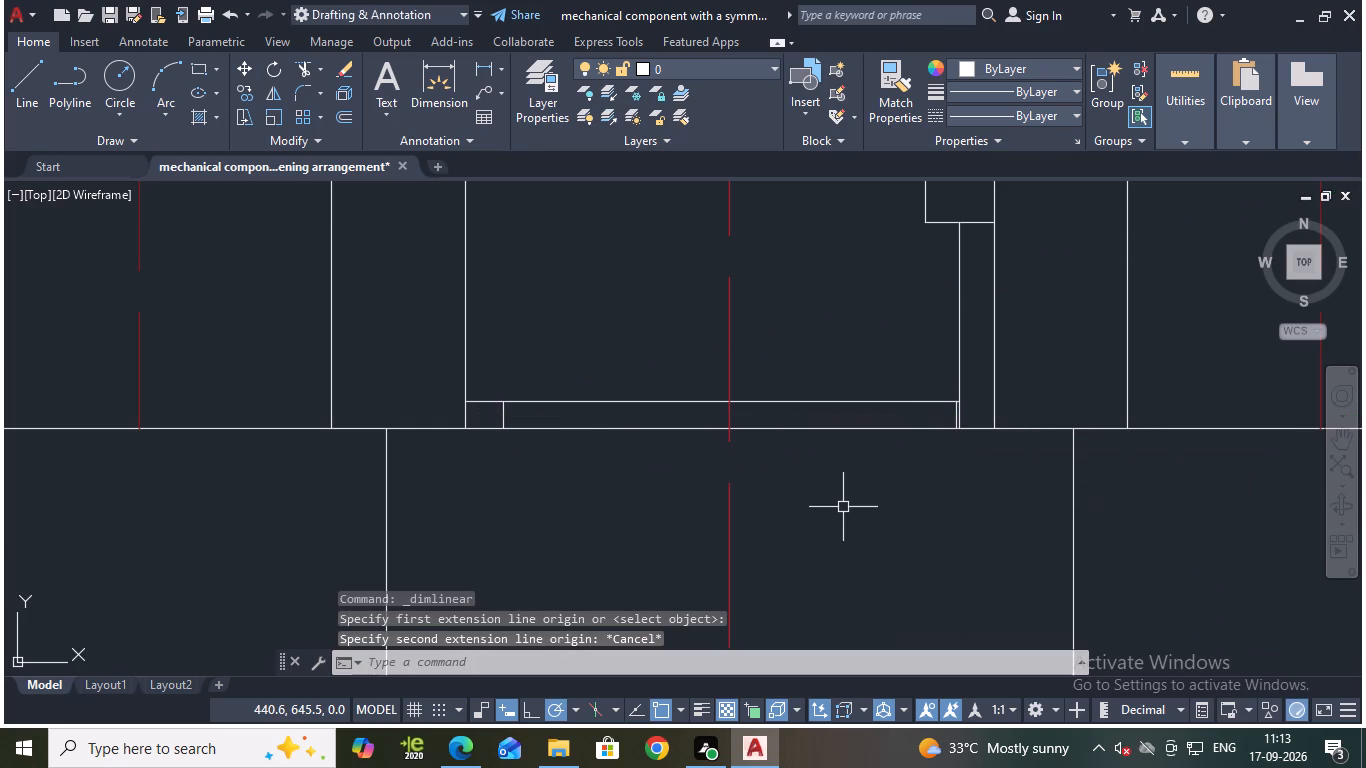
Add a horizontal linear dimension across the central opening's full width at the component's bottom edge, placed below that edge.
scroll(843, 507, down, 3)
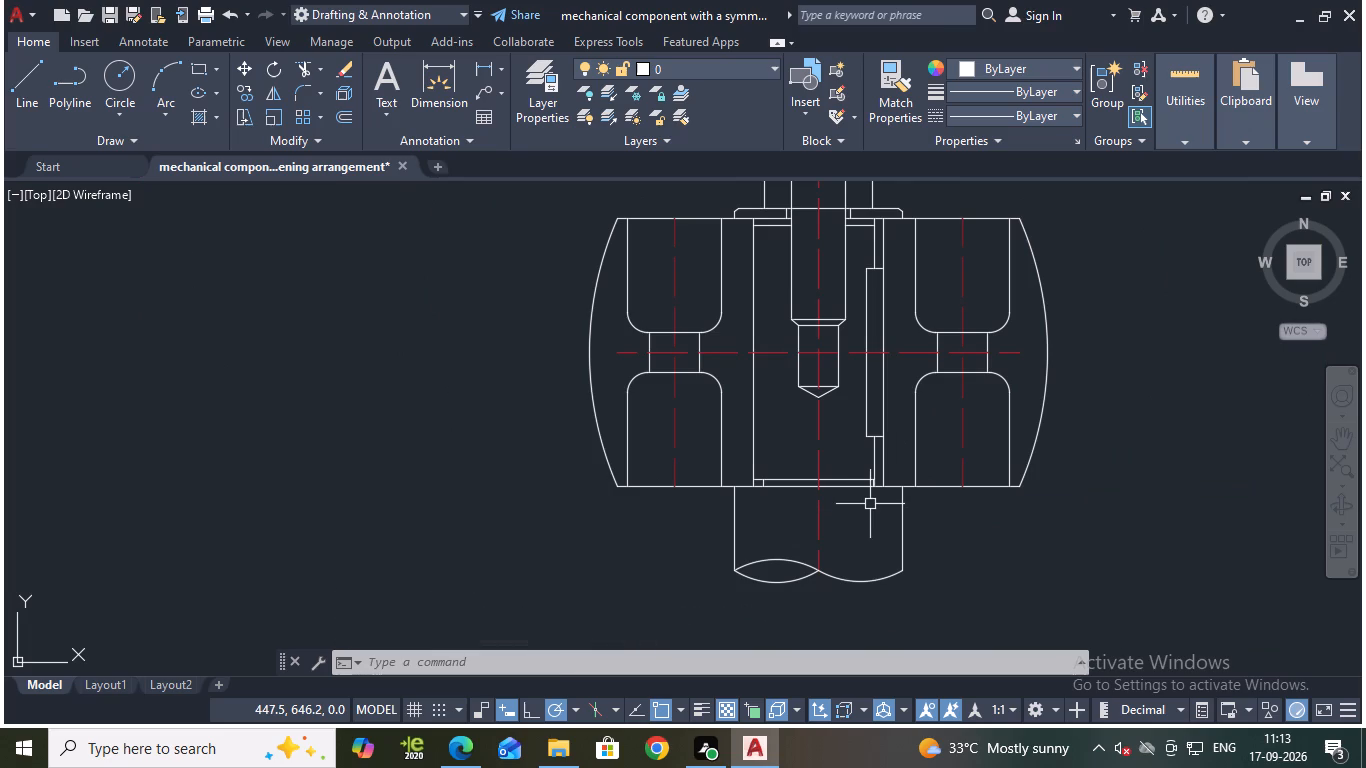
scroll(870, 504, up, 1)
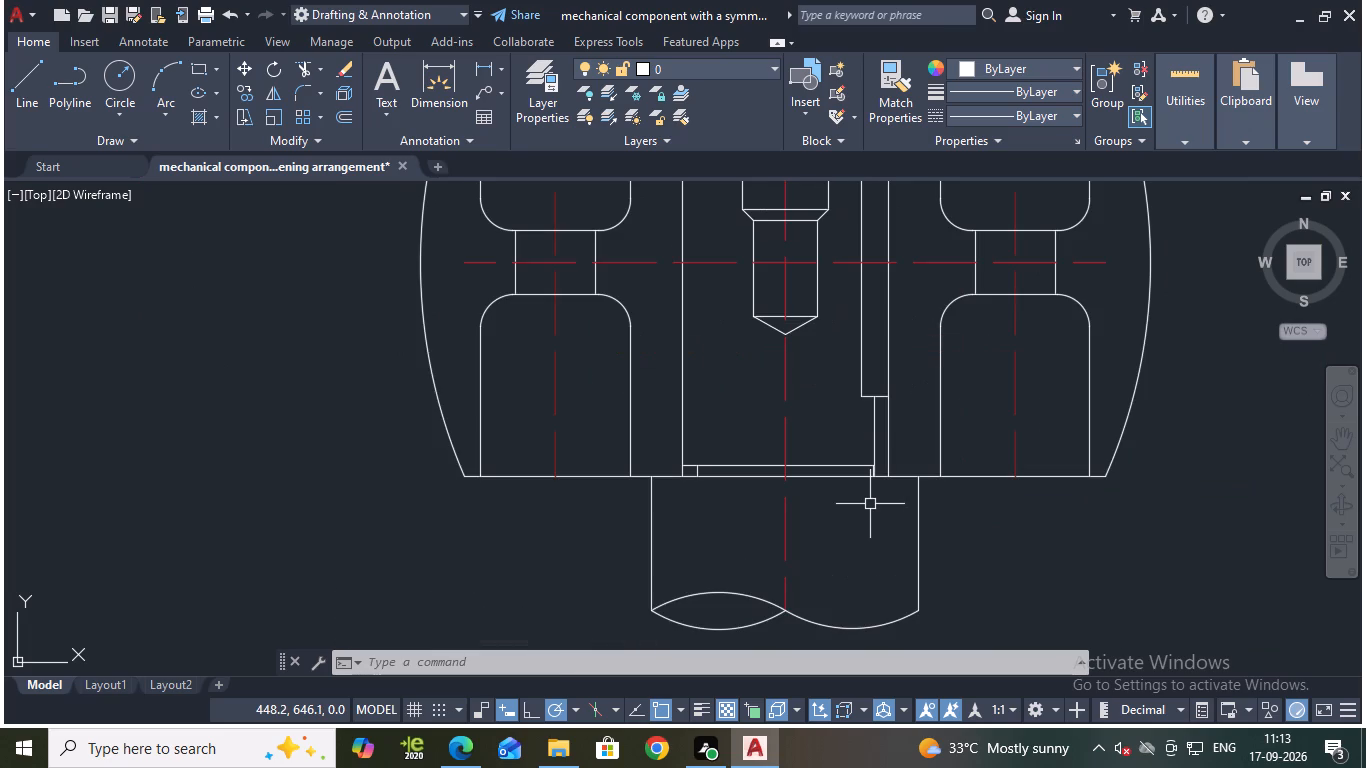
click(477, 67)
scroll(714, 499, up, 1)
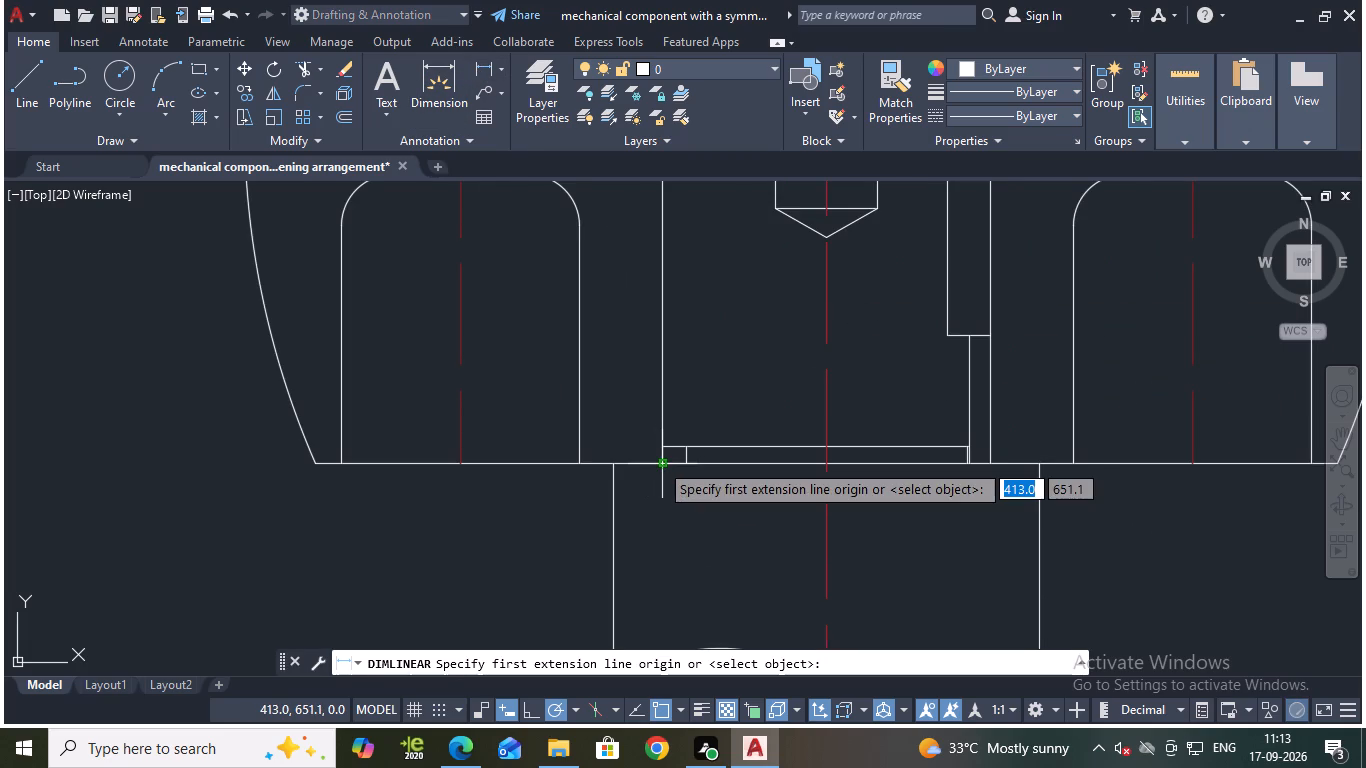
click(659, 462)
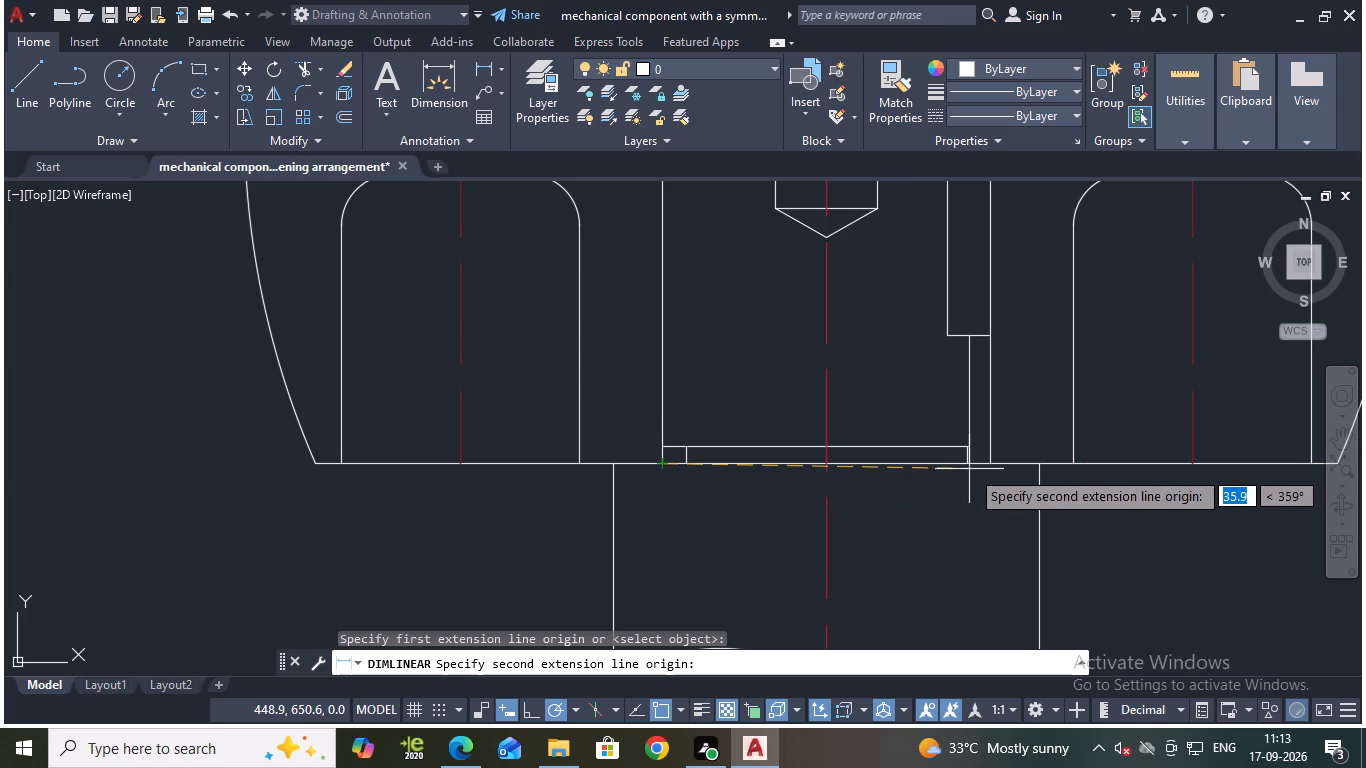
click(990, 463)
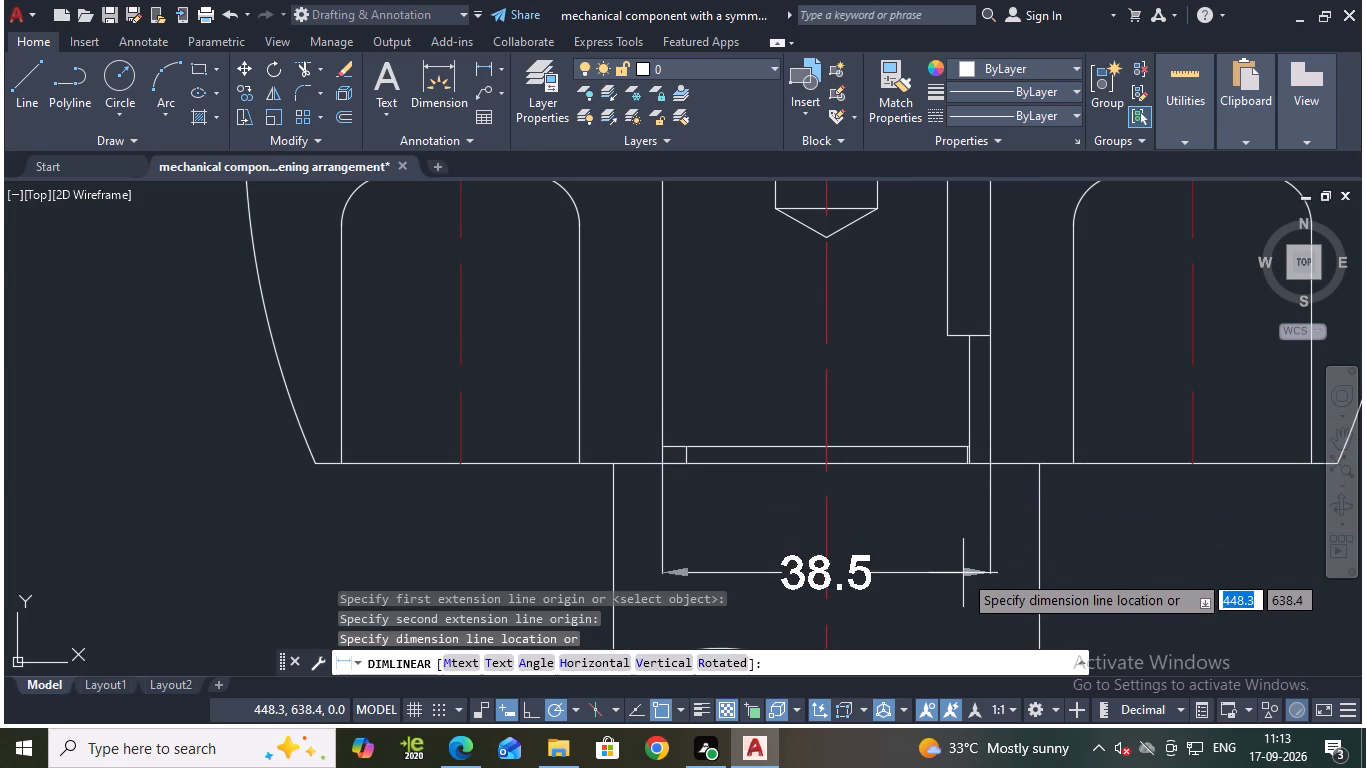
middle_drag(960, 586, 1007, 474)
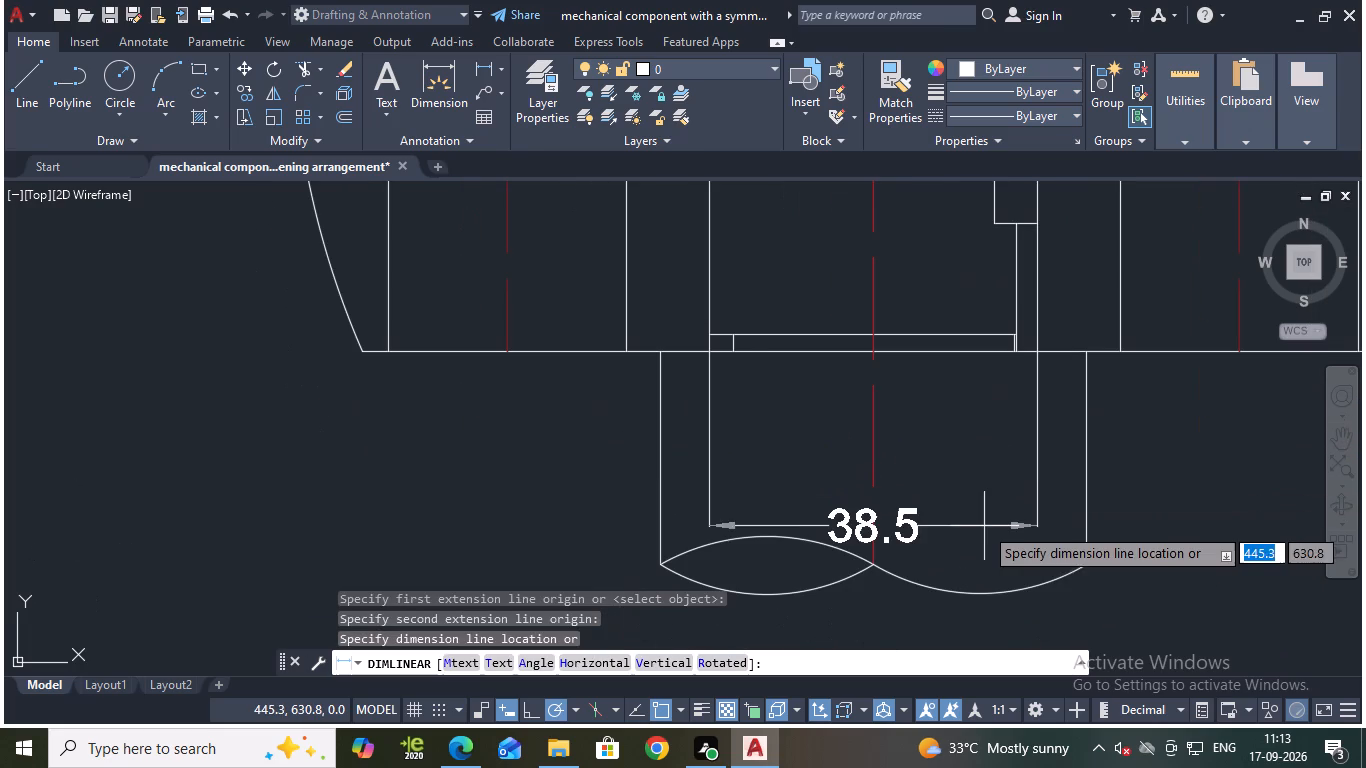
click(984, 511)
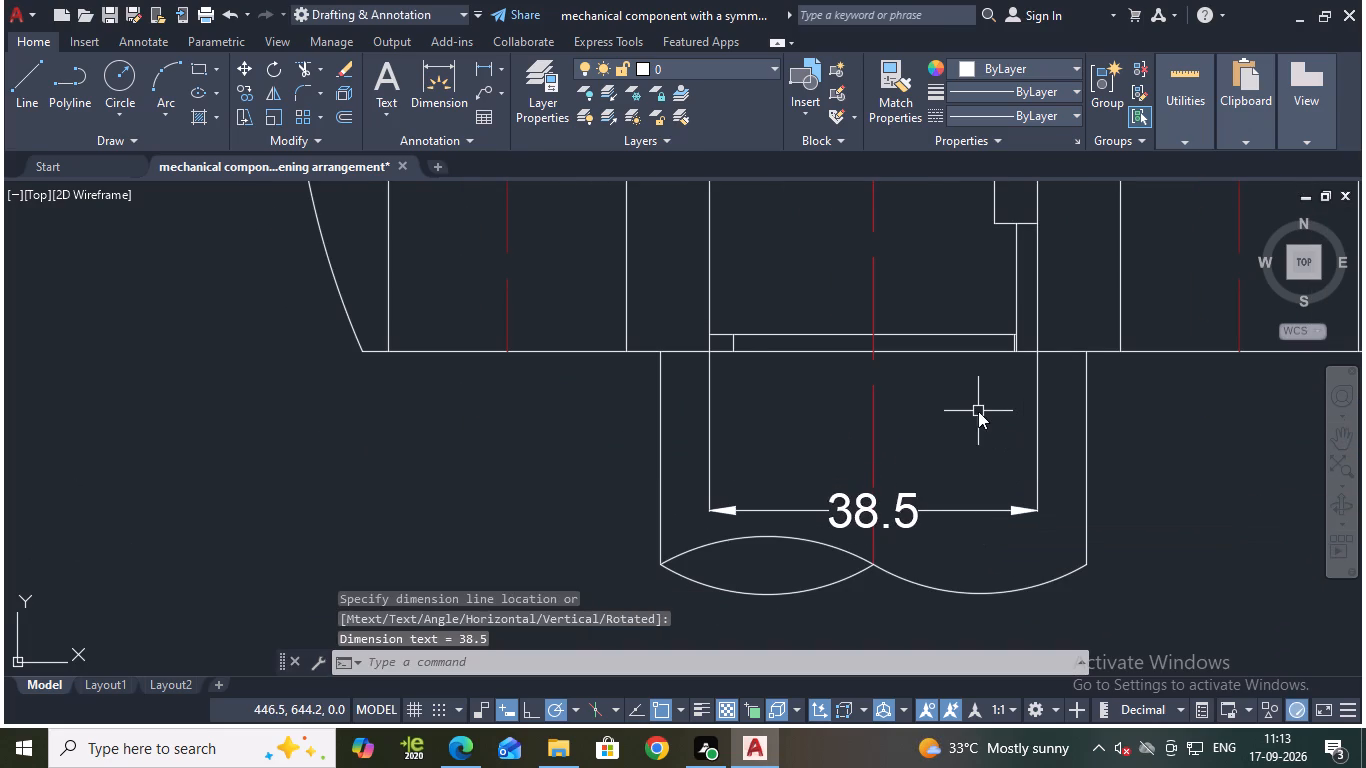
Add a linear dimension from the opening's left wall to the vertical line beside its right wall, placed above the full-width dimension.
click(476, 64)
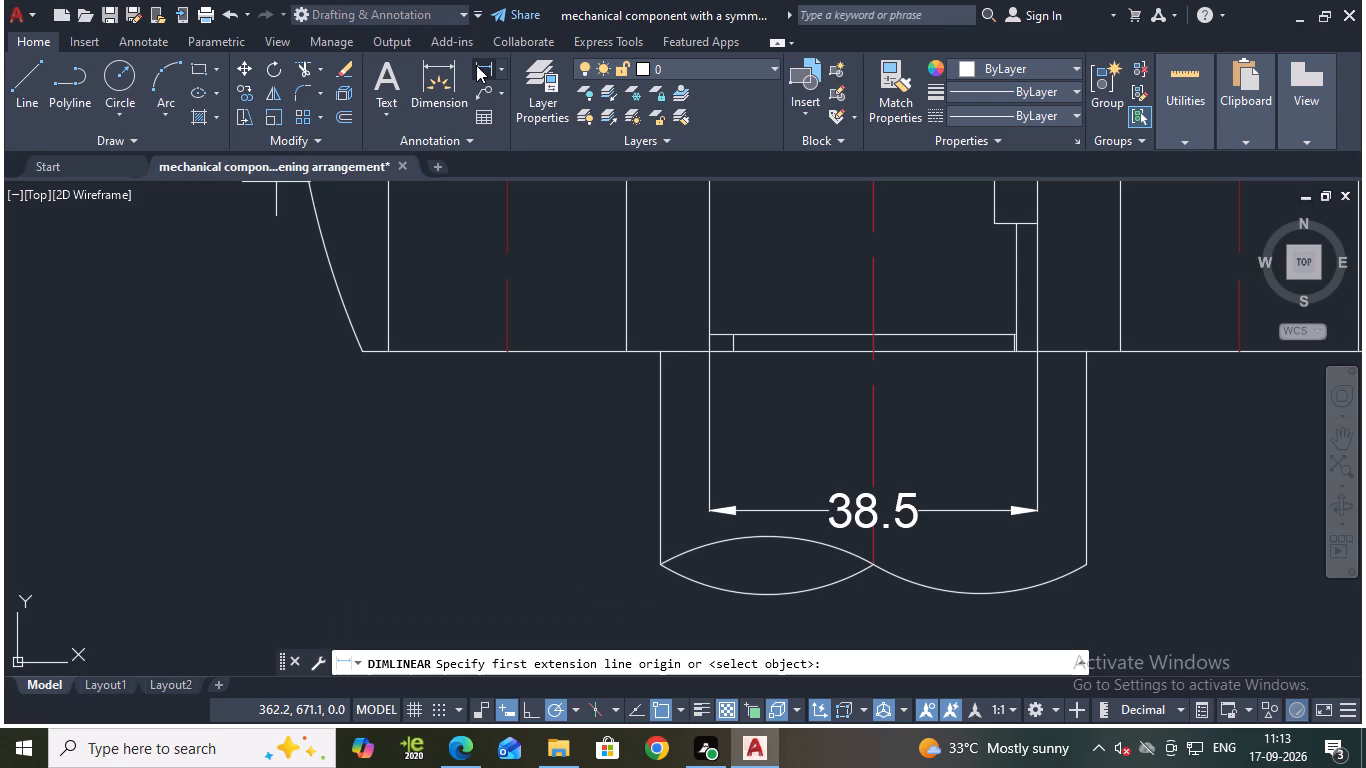
click(484, 66)
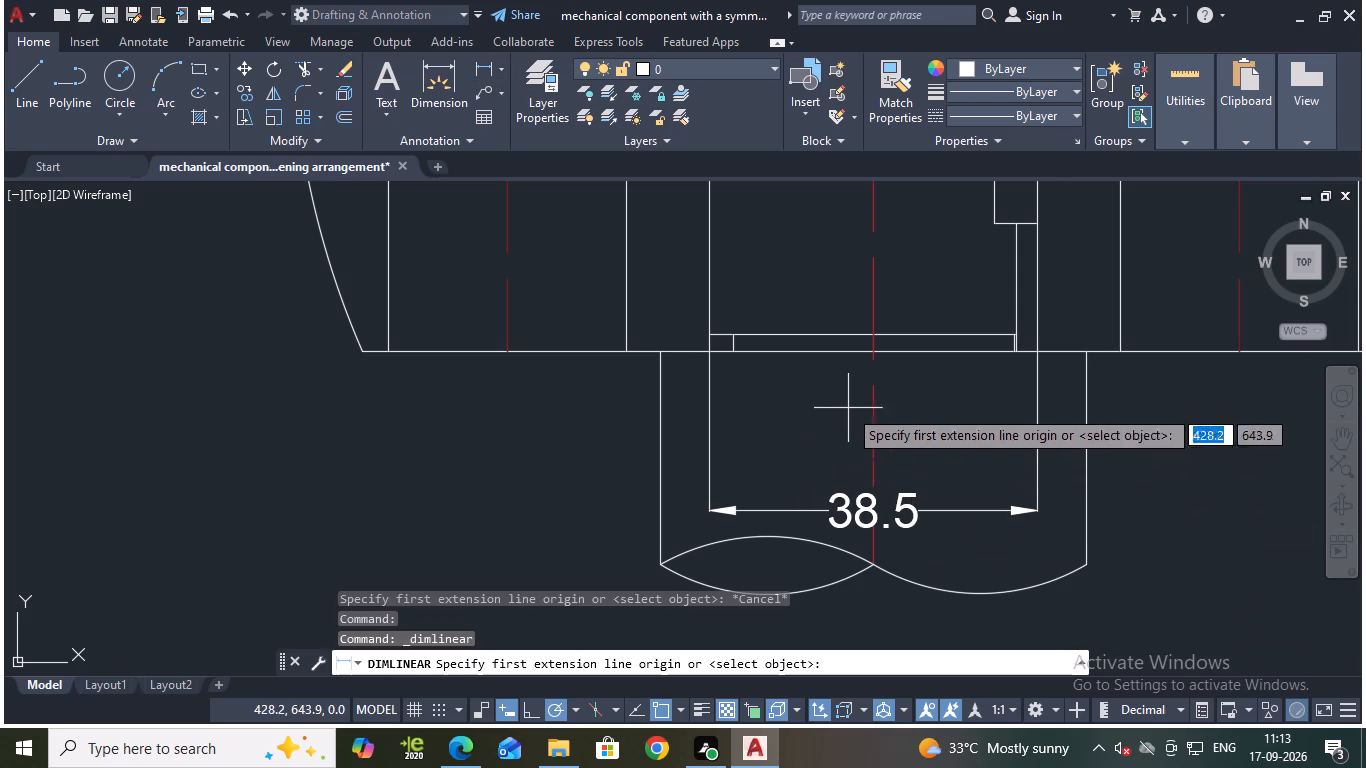
click(708, 372)
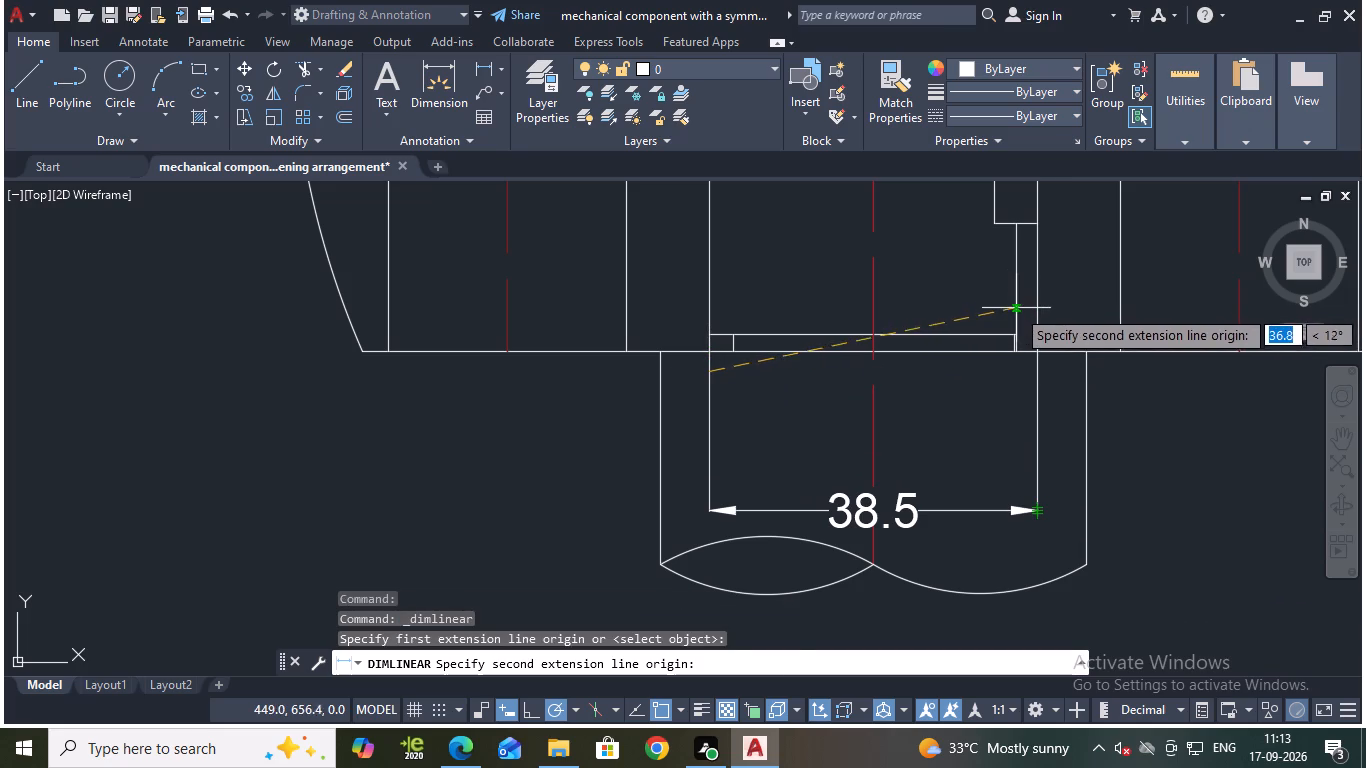
click(1016, 308)
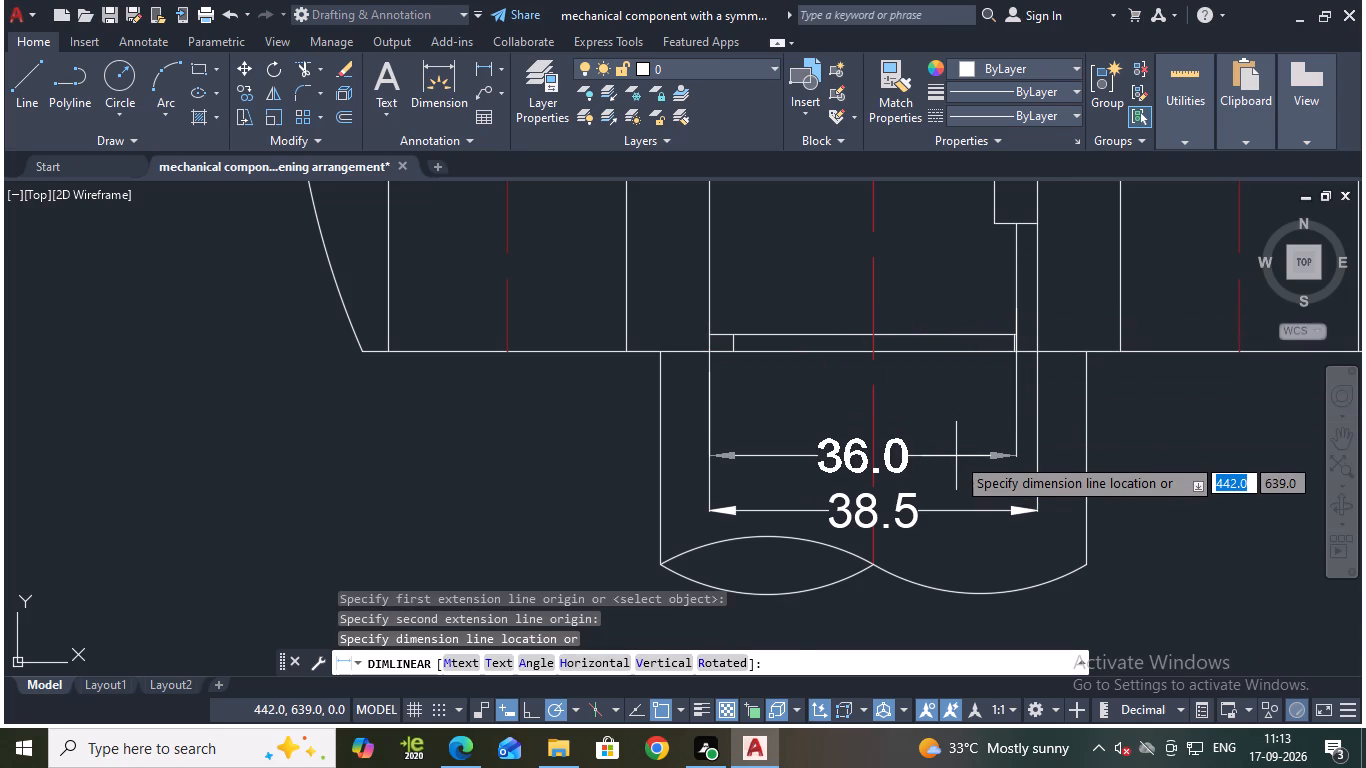
click(956, 463)
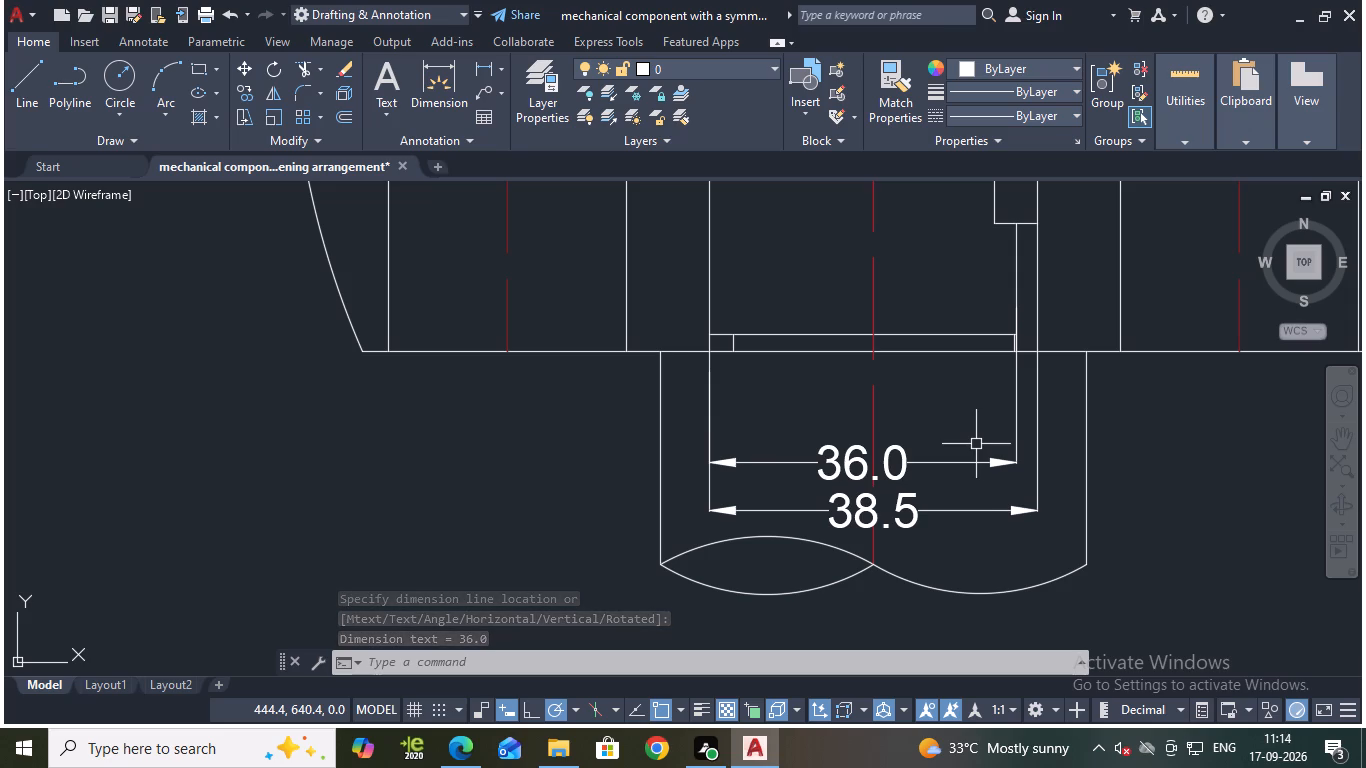
scroll(959, 388, up, 1)
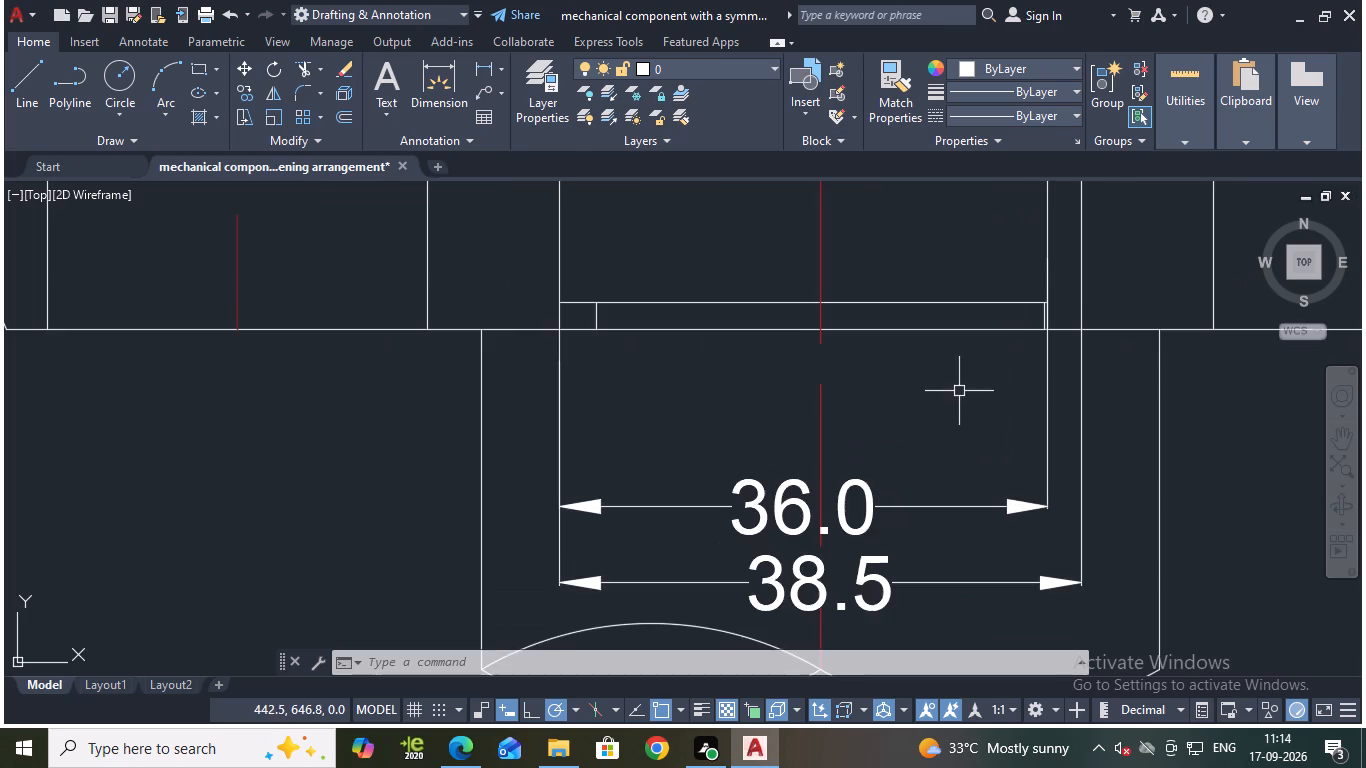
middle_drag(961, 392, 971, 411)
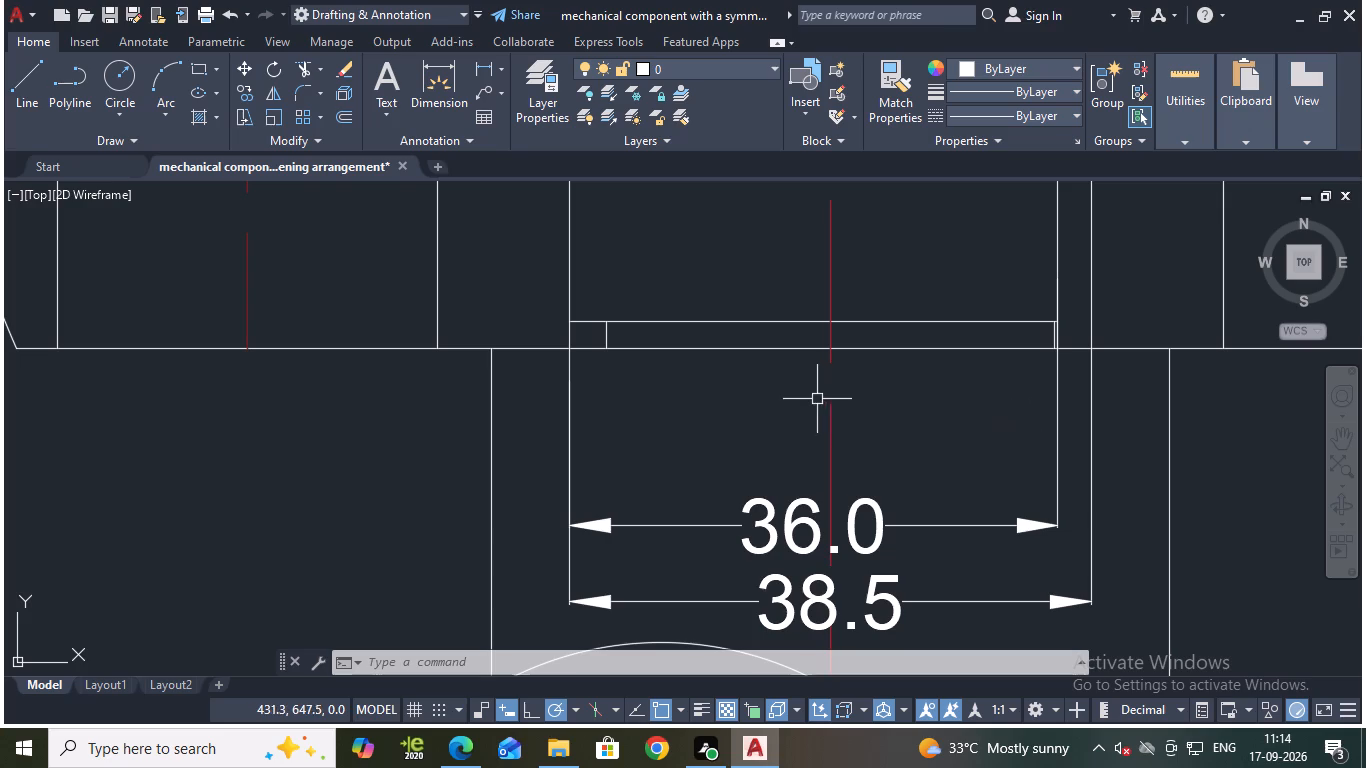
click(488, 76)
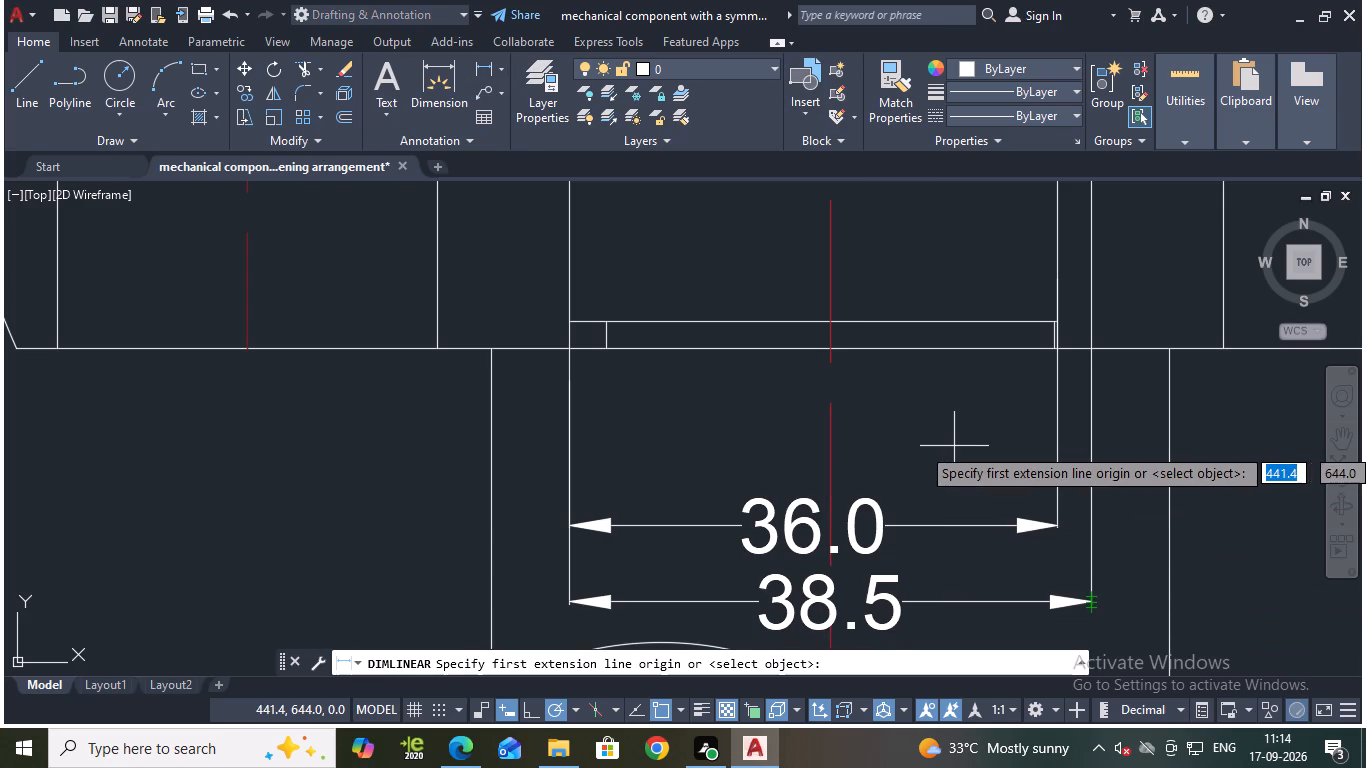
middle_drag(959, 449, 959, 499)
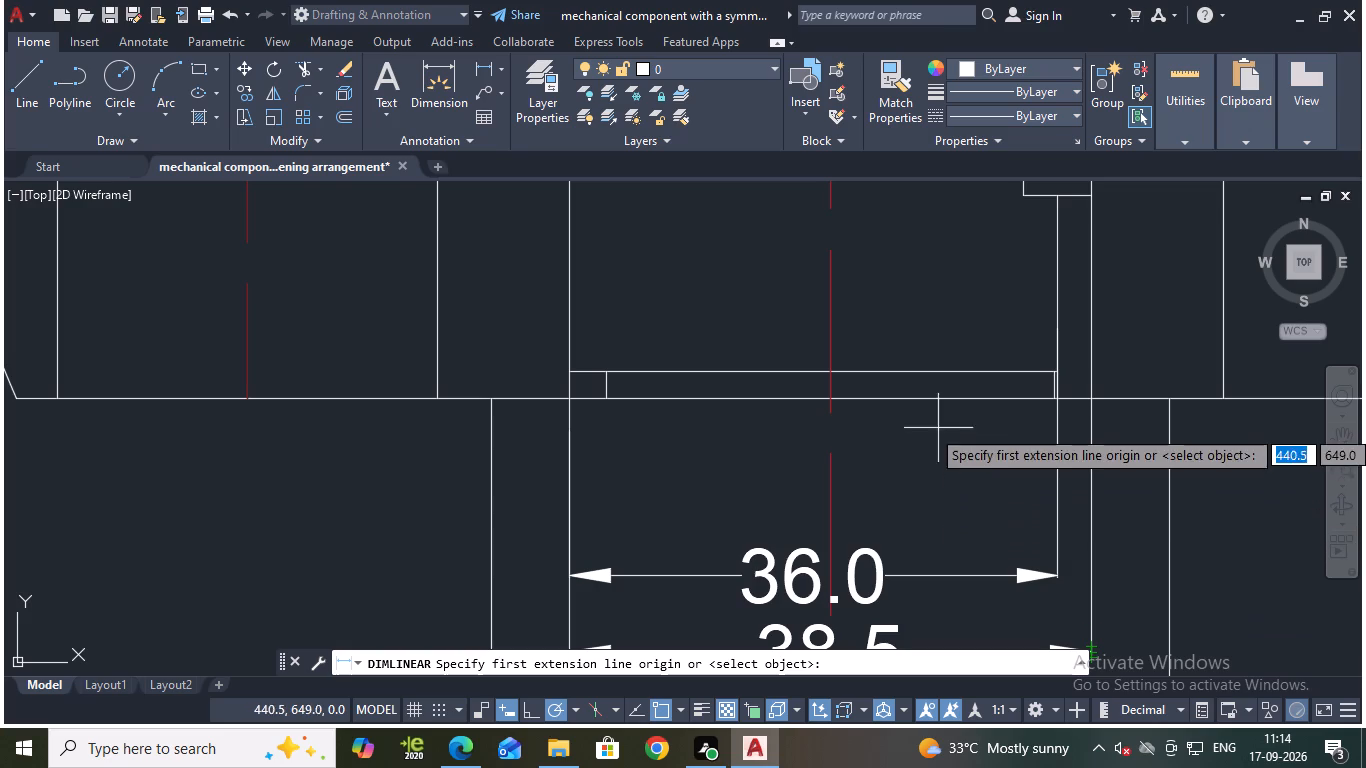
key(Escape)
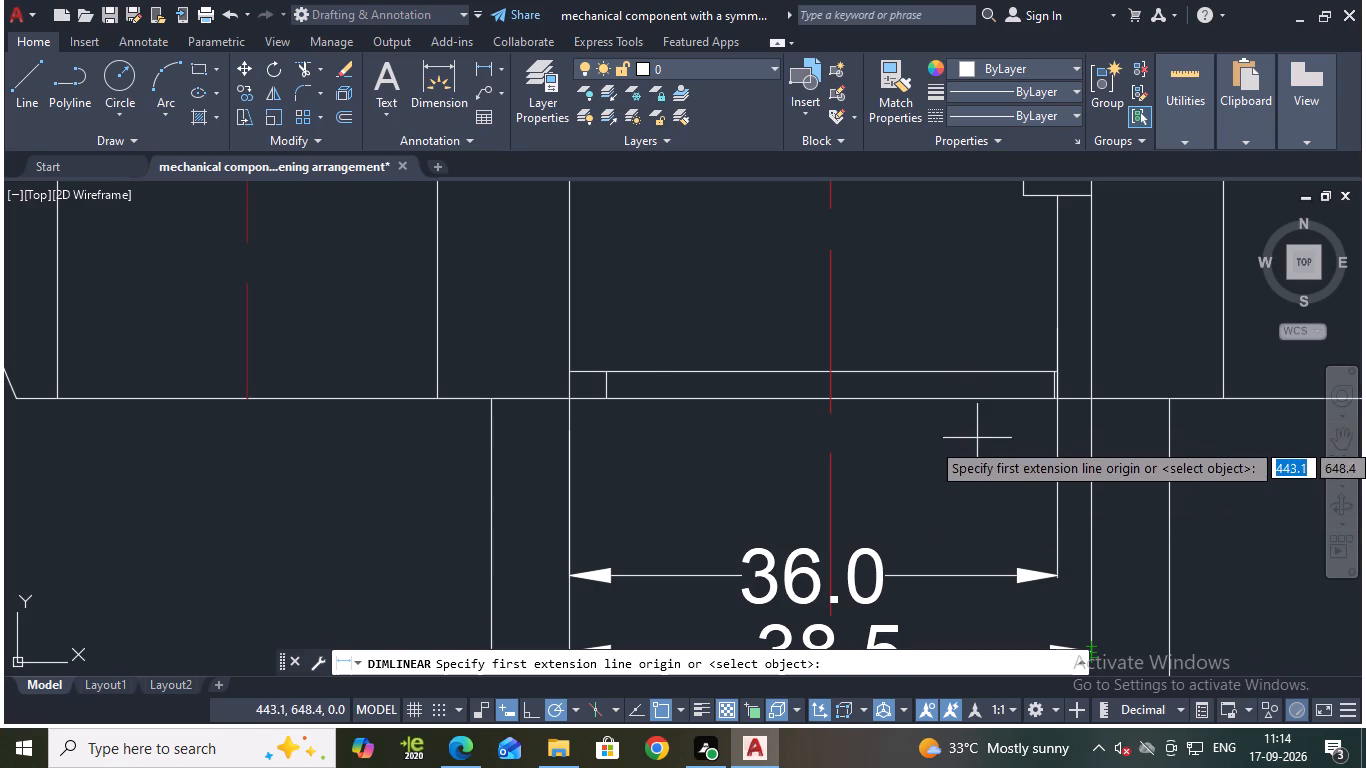
Erase the two short vertical lines at either end of the narrow strip at the central opening's bottom.
click(603, 385)
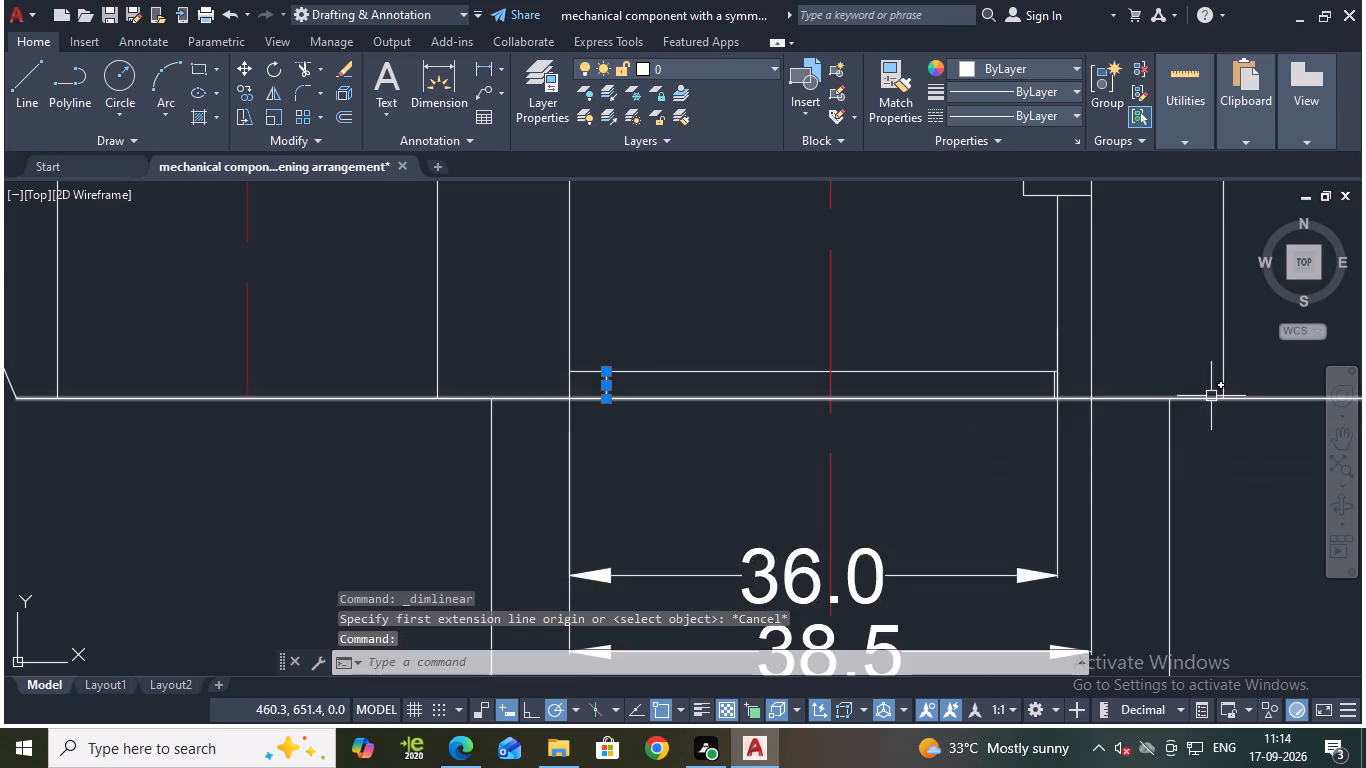
scroll(1134, 397, up, 2)
click(924, 385)
scroll(1050, 422, down, 1)
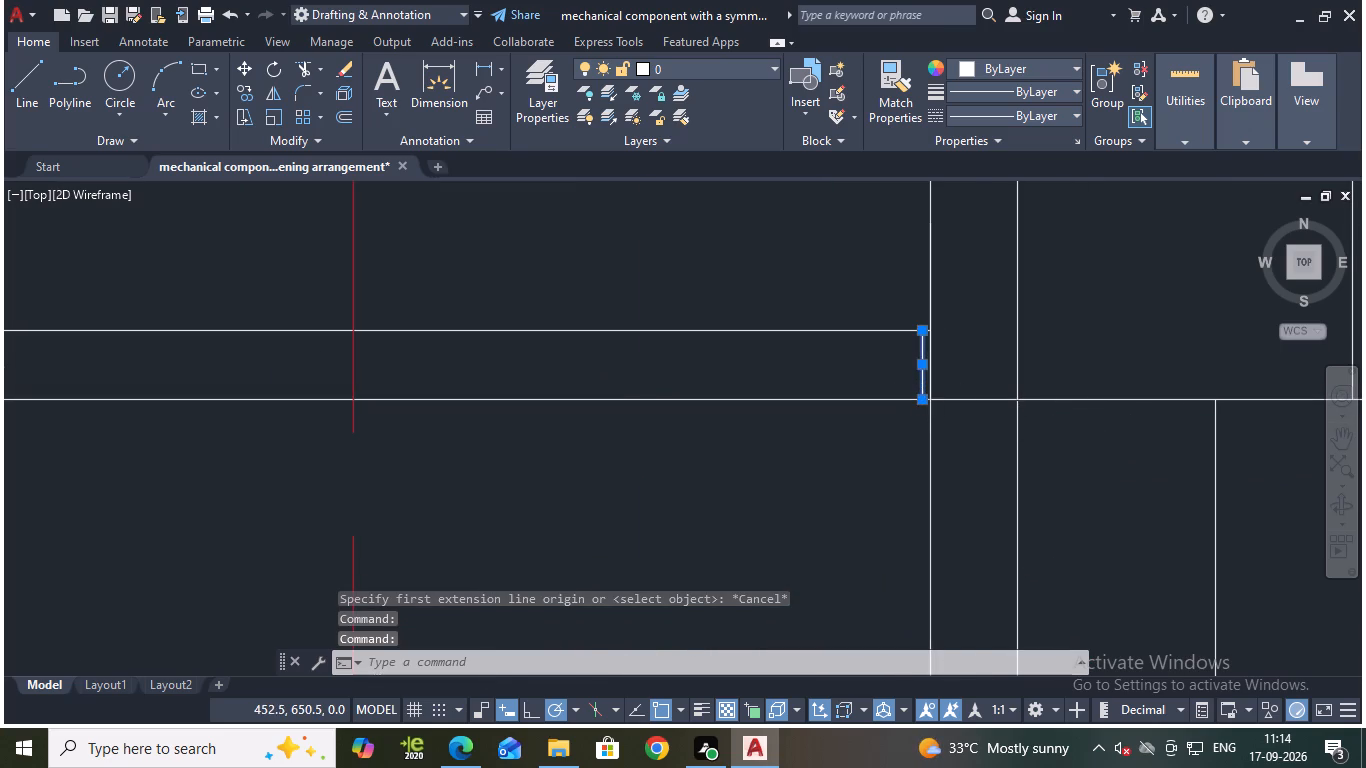
key(e)
key(Return)
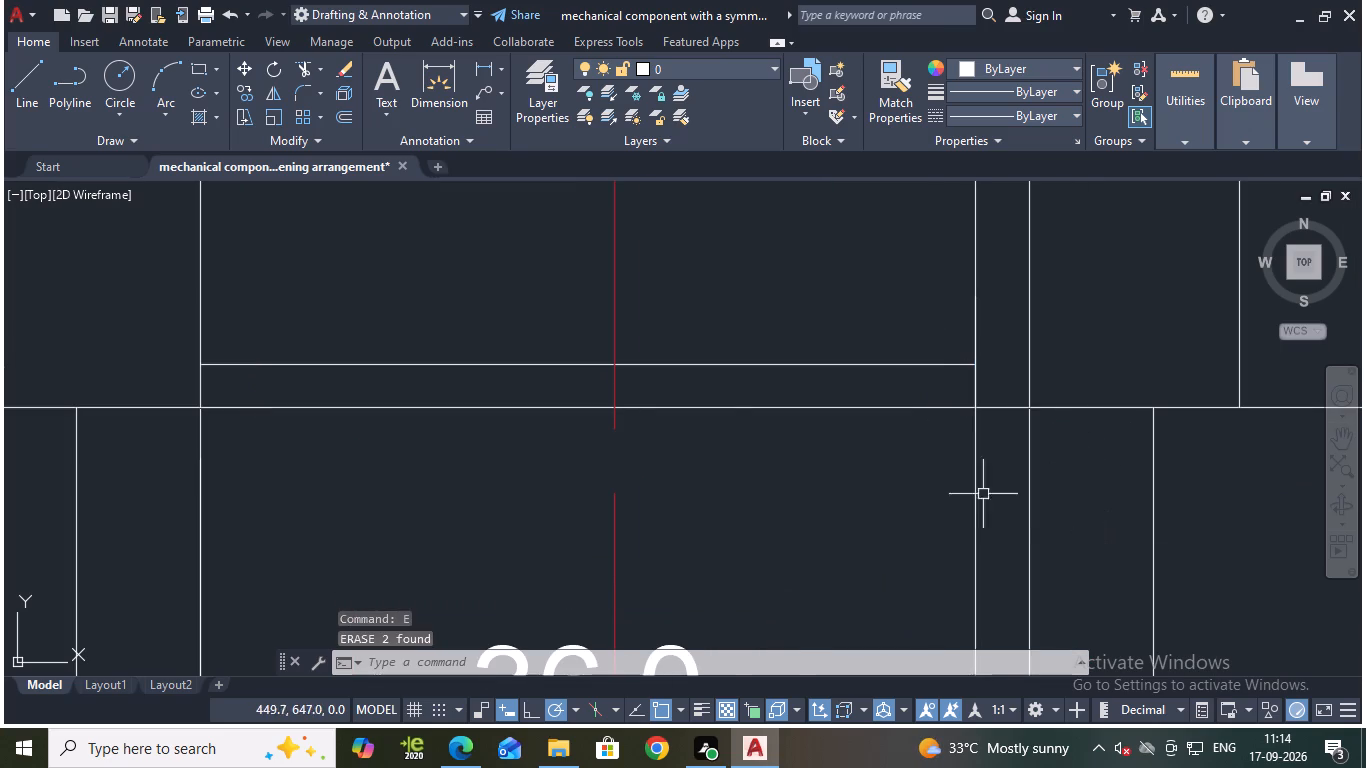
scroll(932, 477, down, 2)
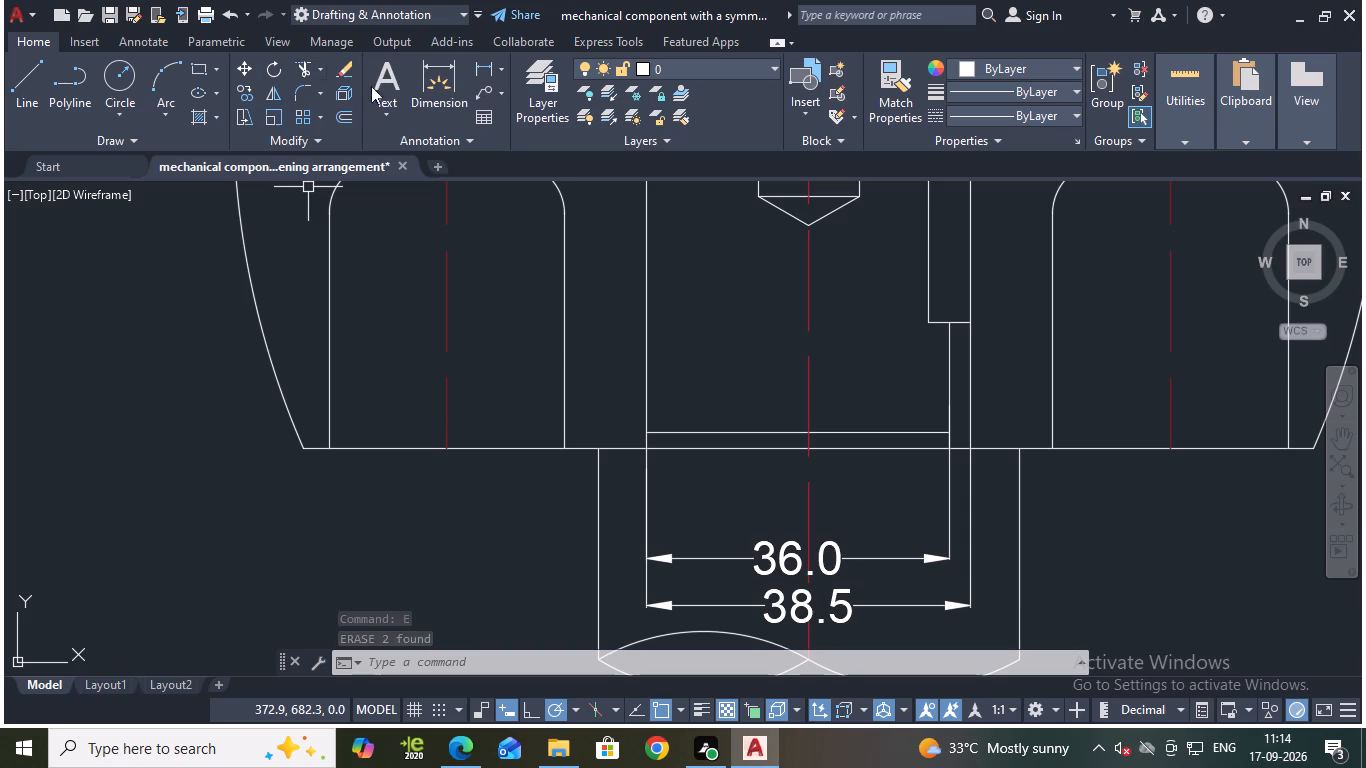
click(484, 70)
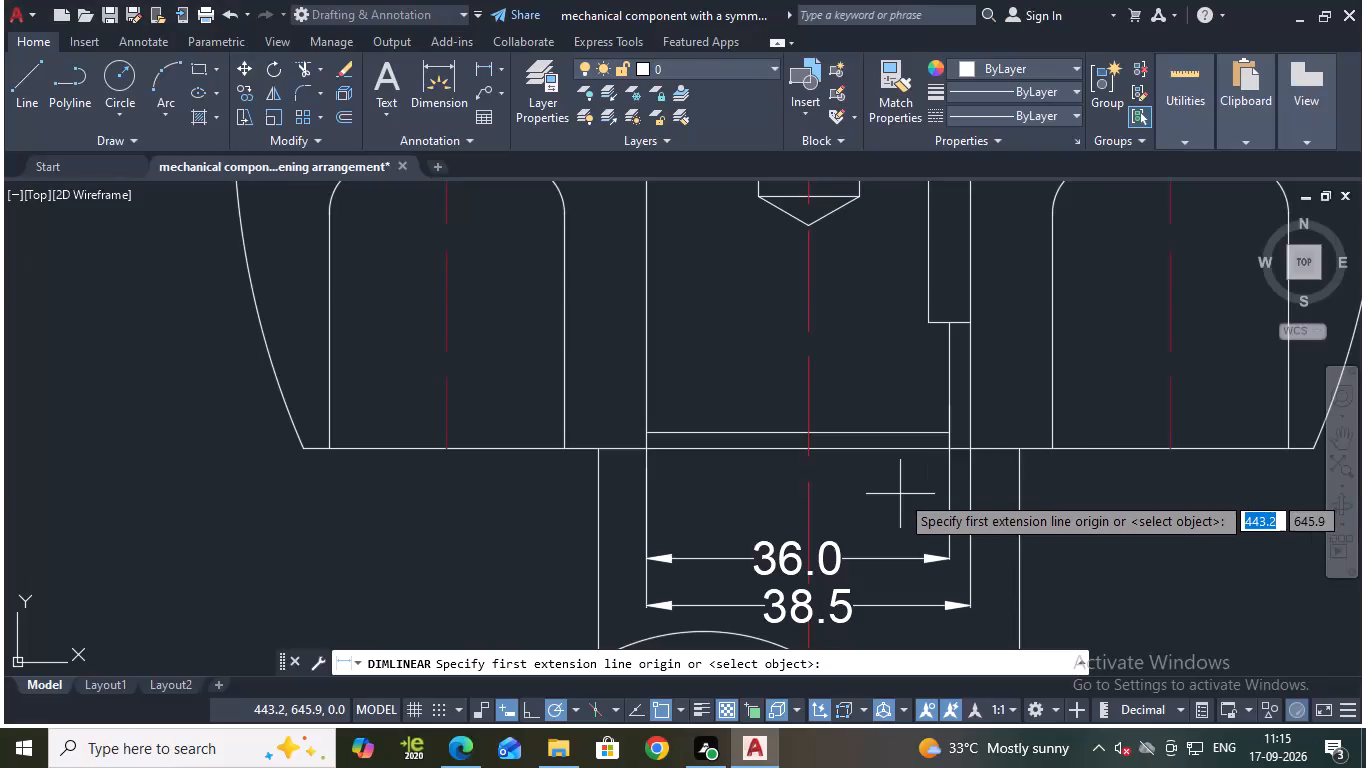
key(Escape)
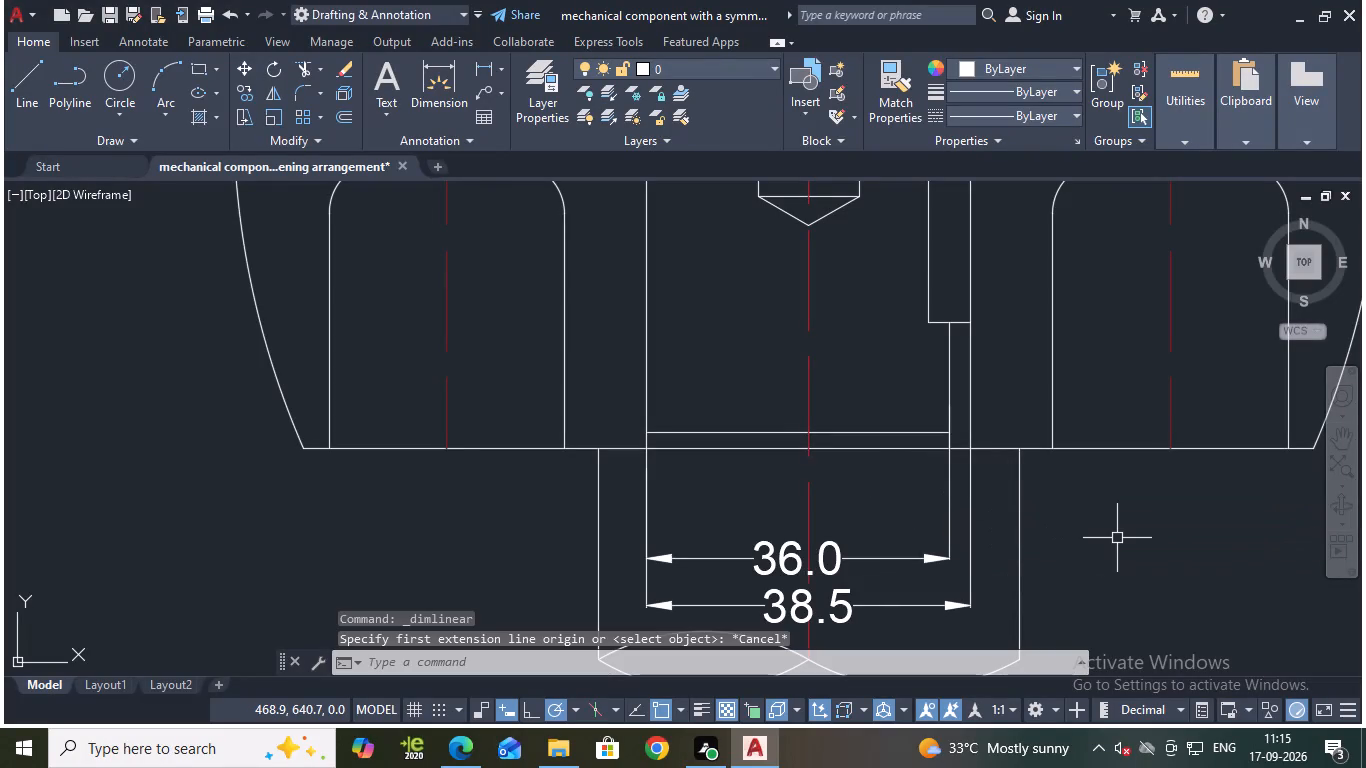
Save the drawing.
key(ctrl+s)
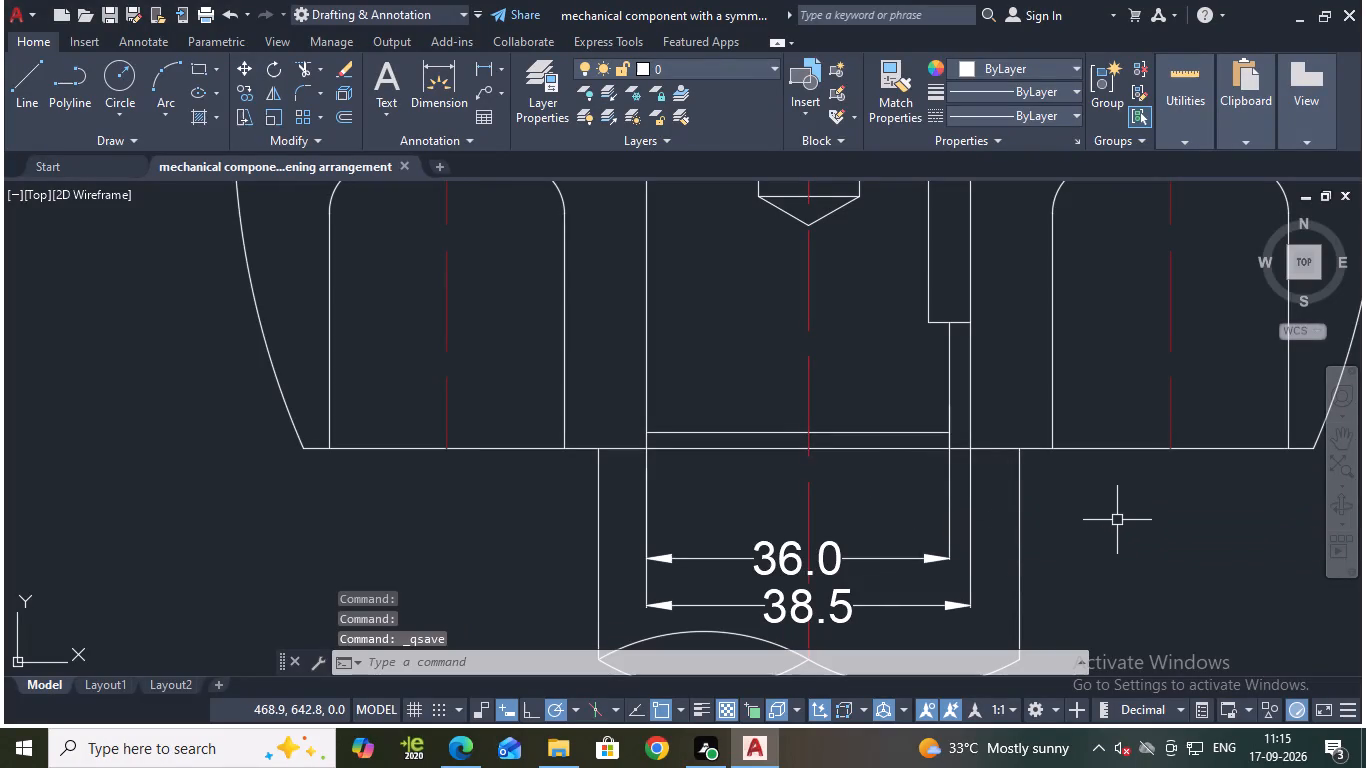
click(33, 62)
key(Escape)
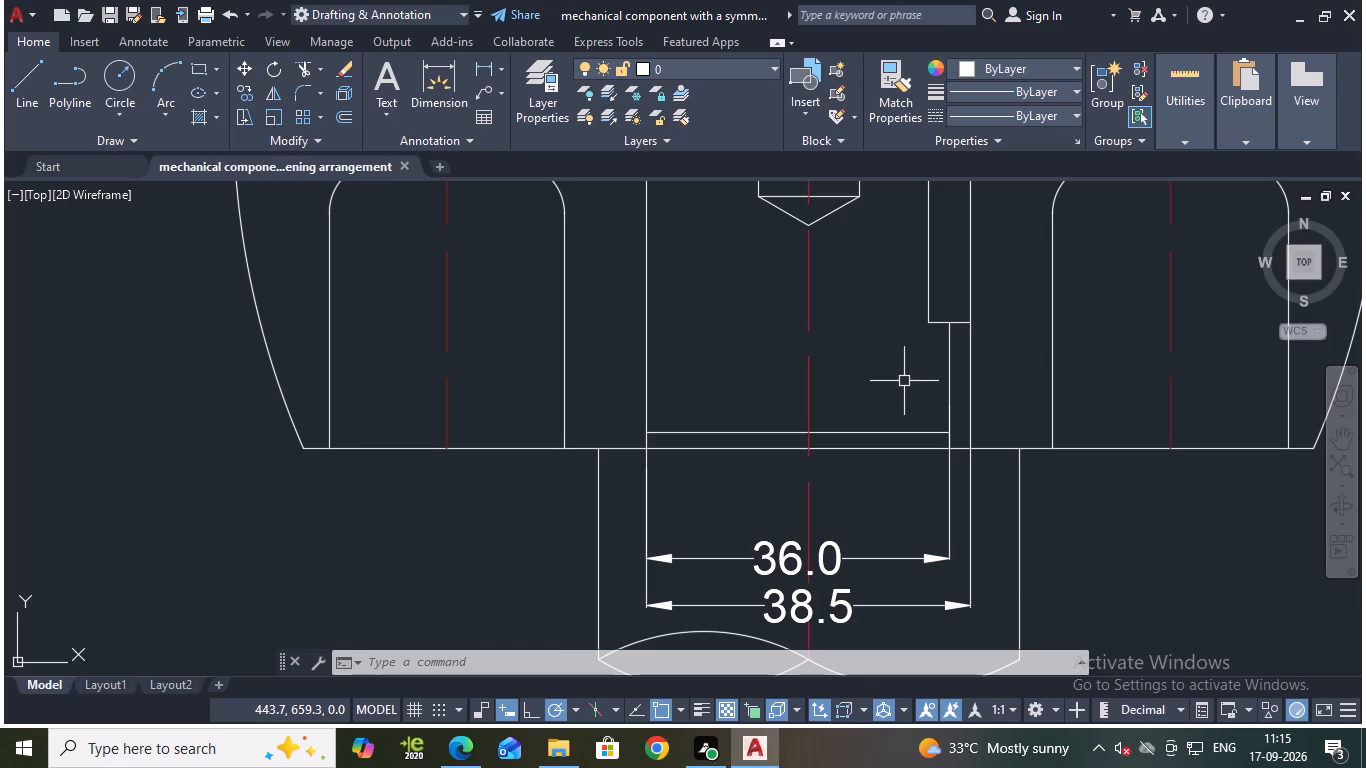
Add a horizontal linear dimension from the opening's left wall to the keyway's inner edge, placed just above the keyway's lower end.
middle_drag(927, 355, 928, 413)
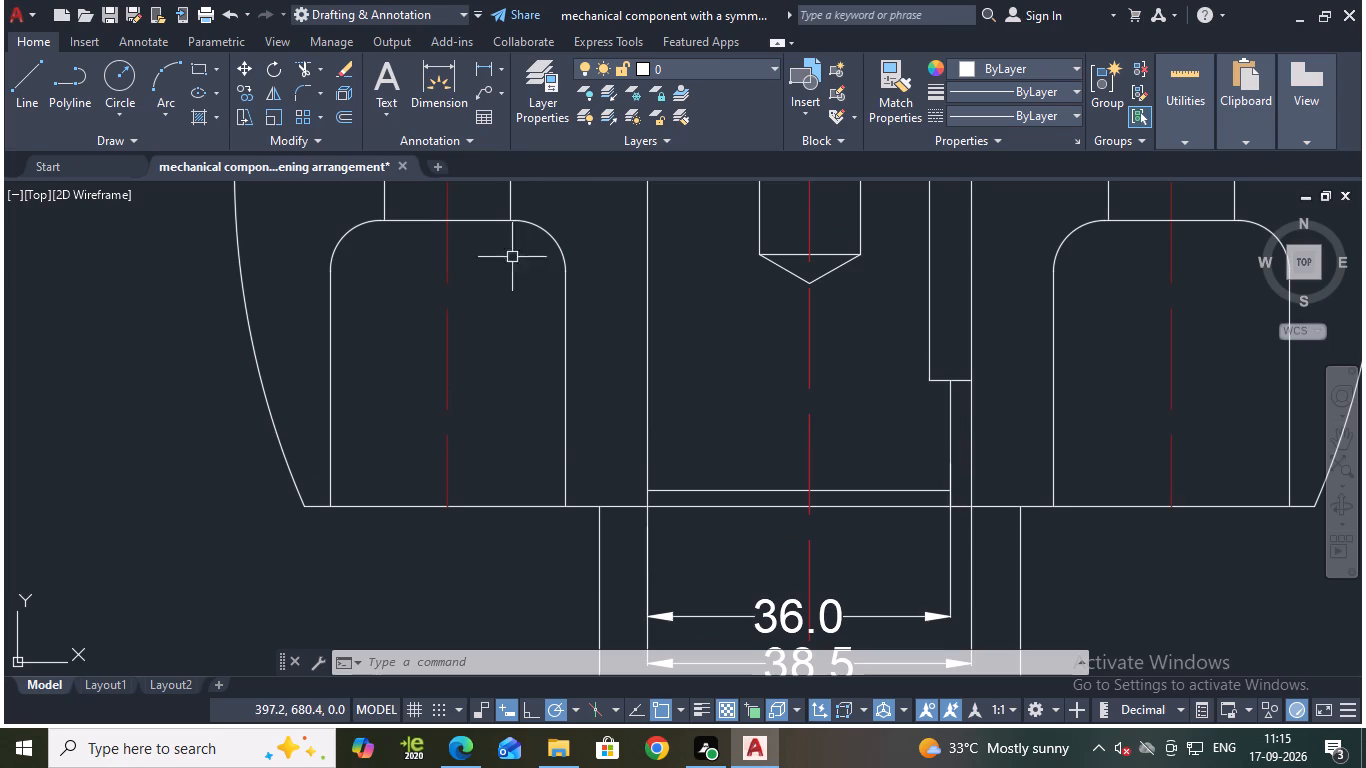
click(479, 58)
click(644, 353)
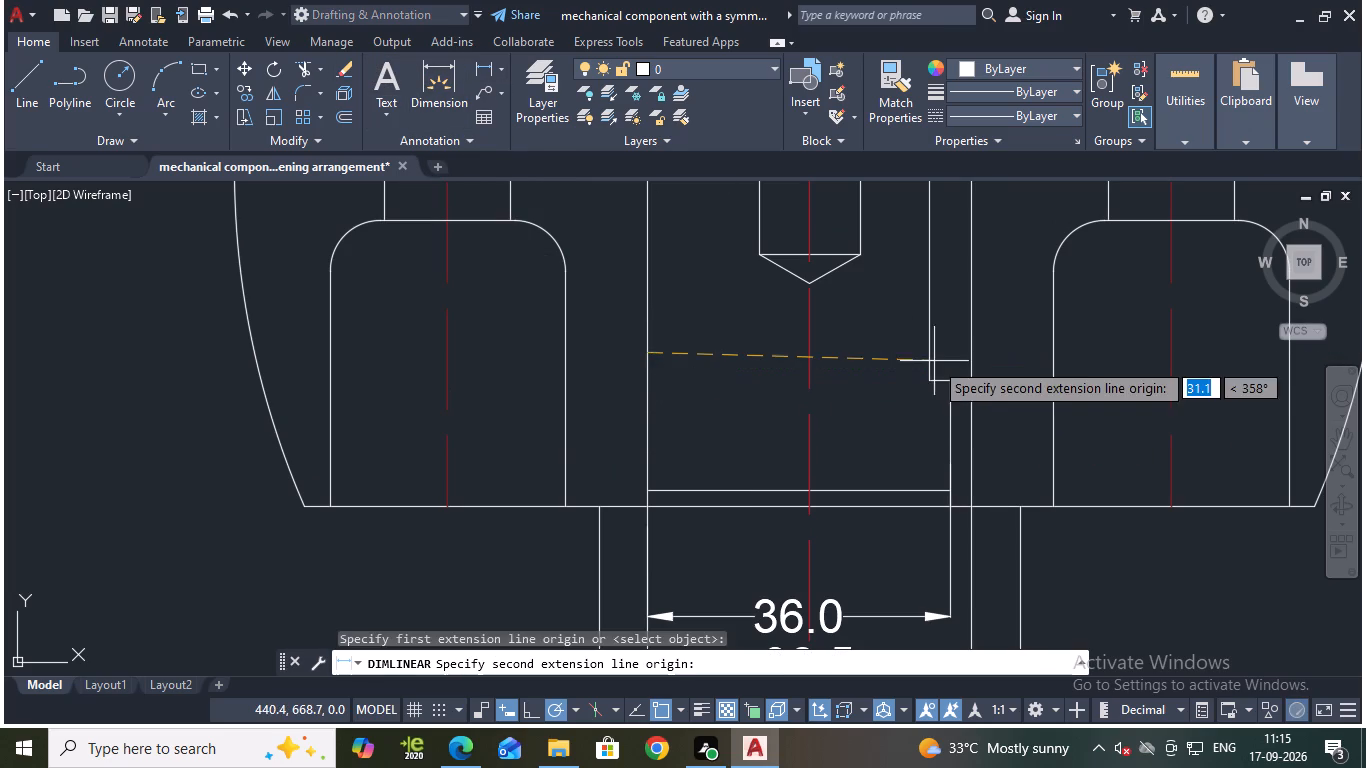
click(931, 355)
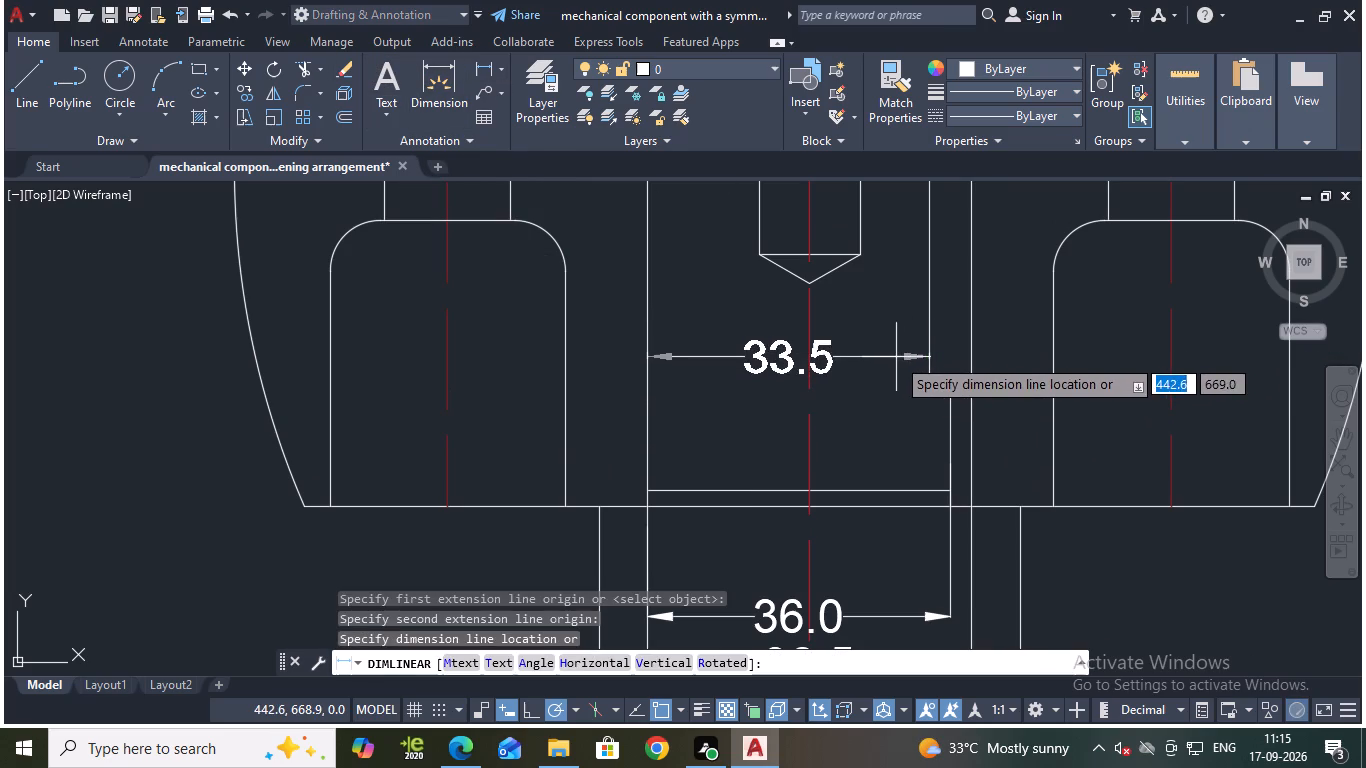
click(896, 357)
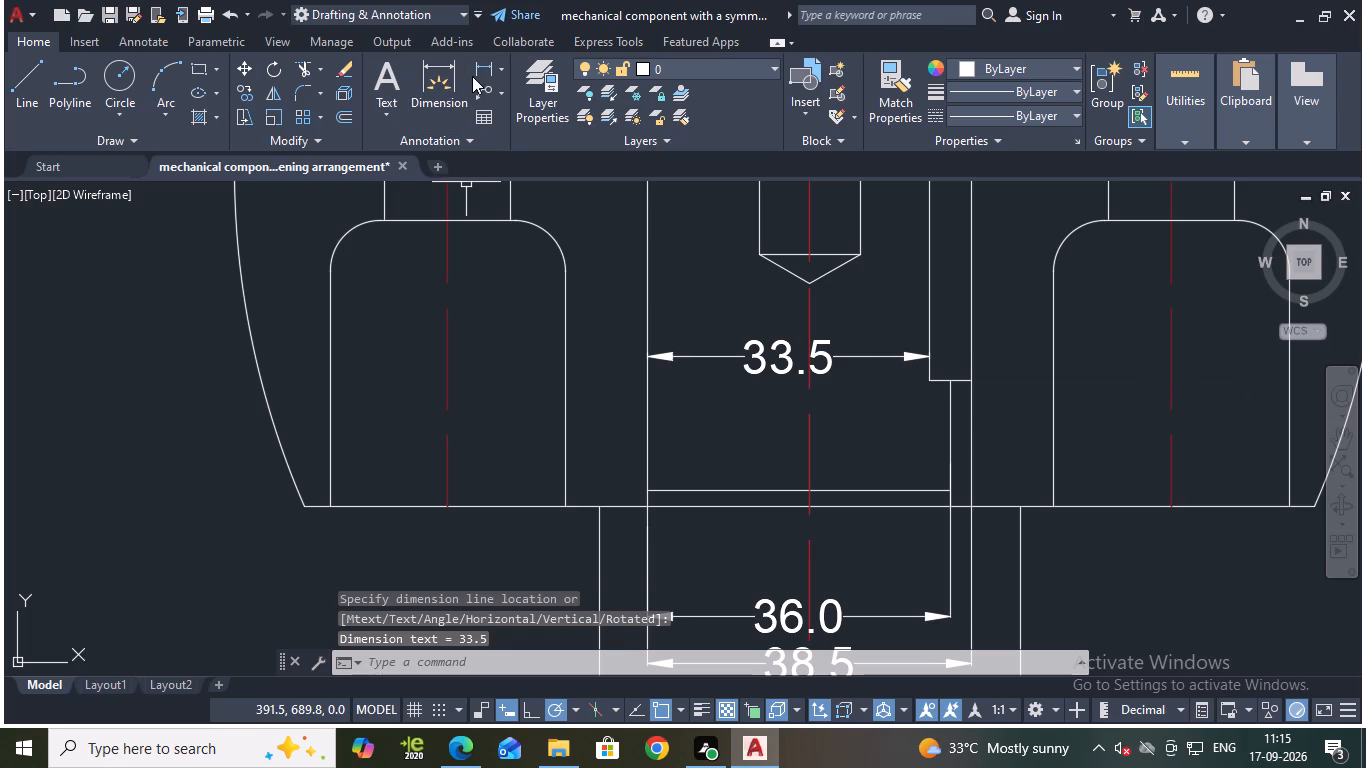
Examine the central opening, its shaft tip, keyway and bottom step within the whole component with the linear dimension command active.
click(472, 76)
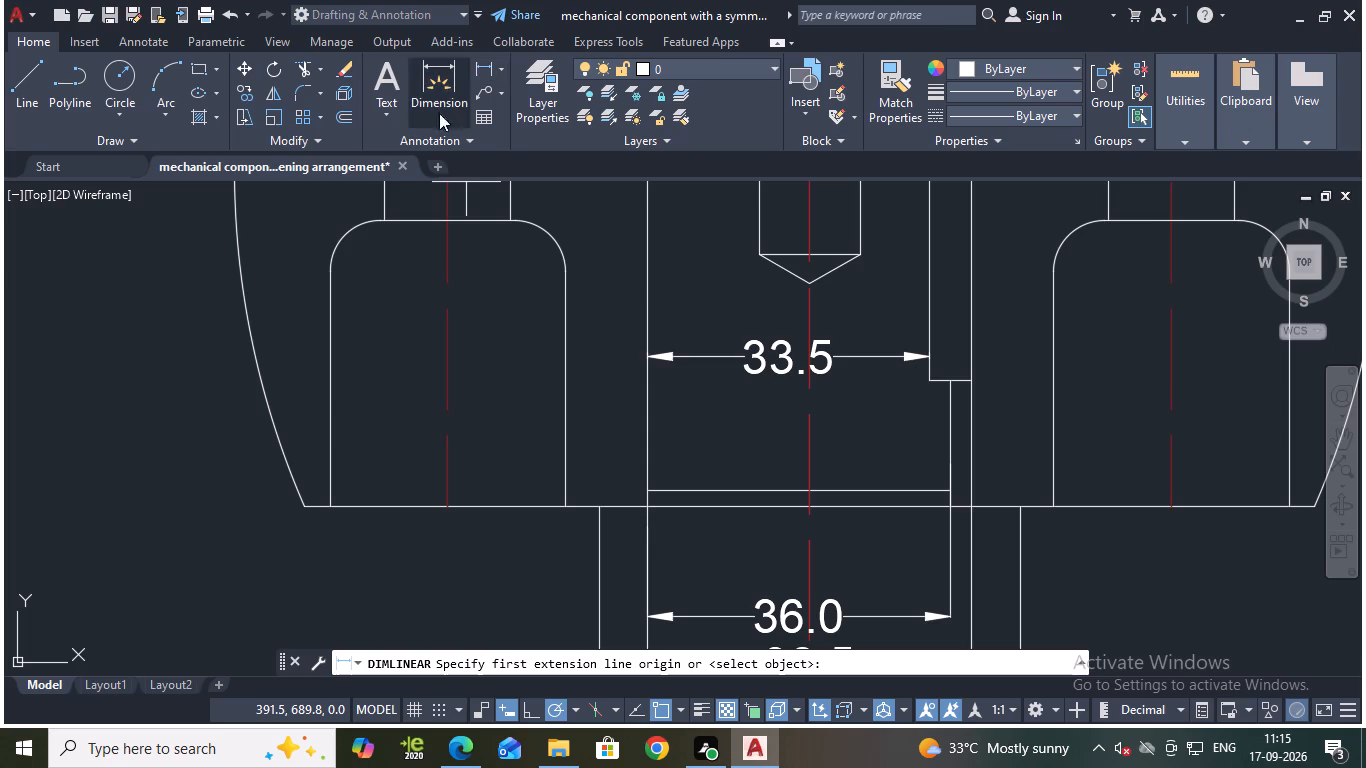
middle_click(725, 457)
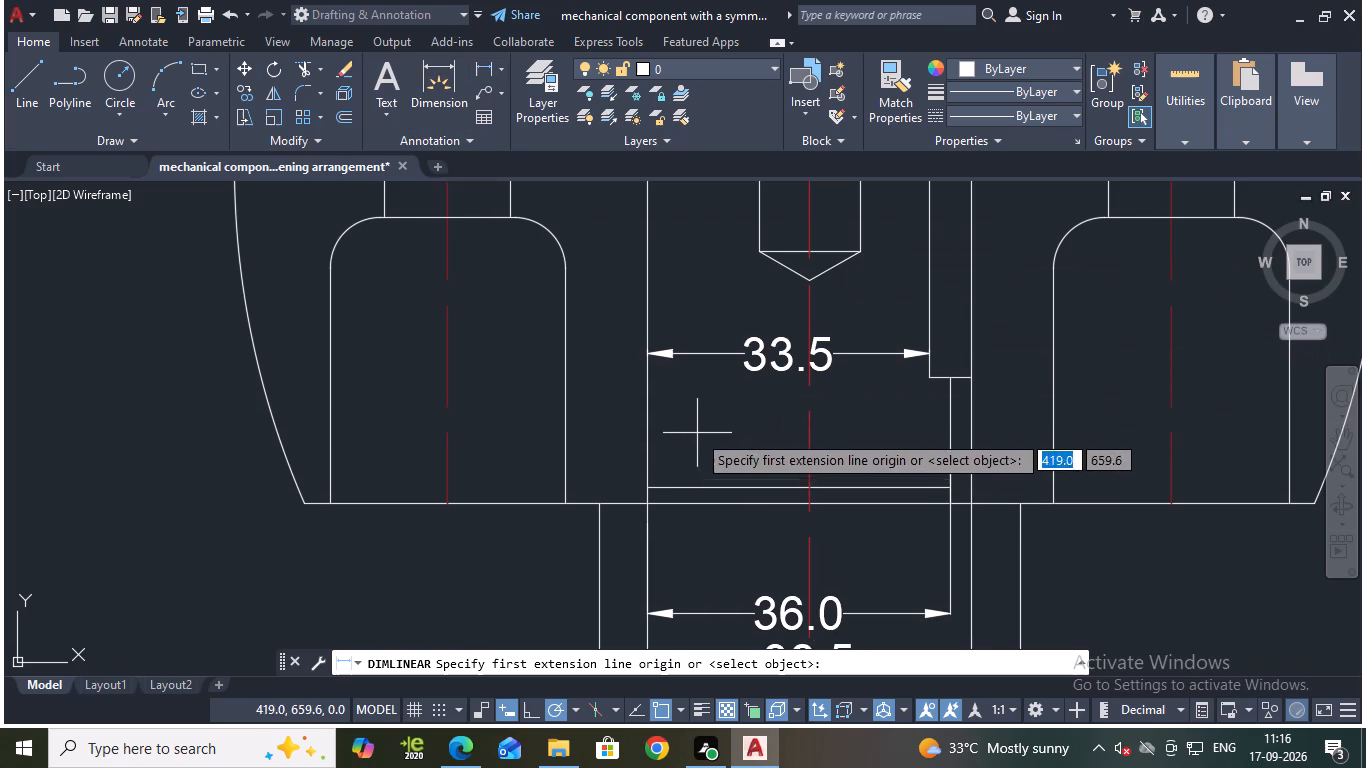
scroll(768, 464, up, 1)
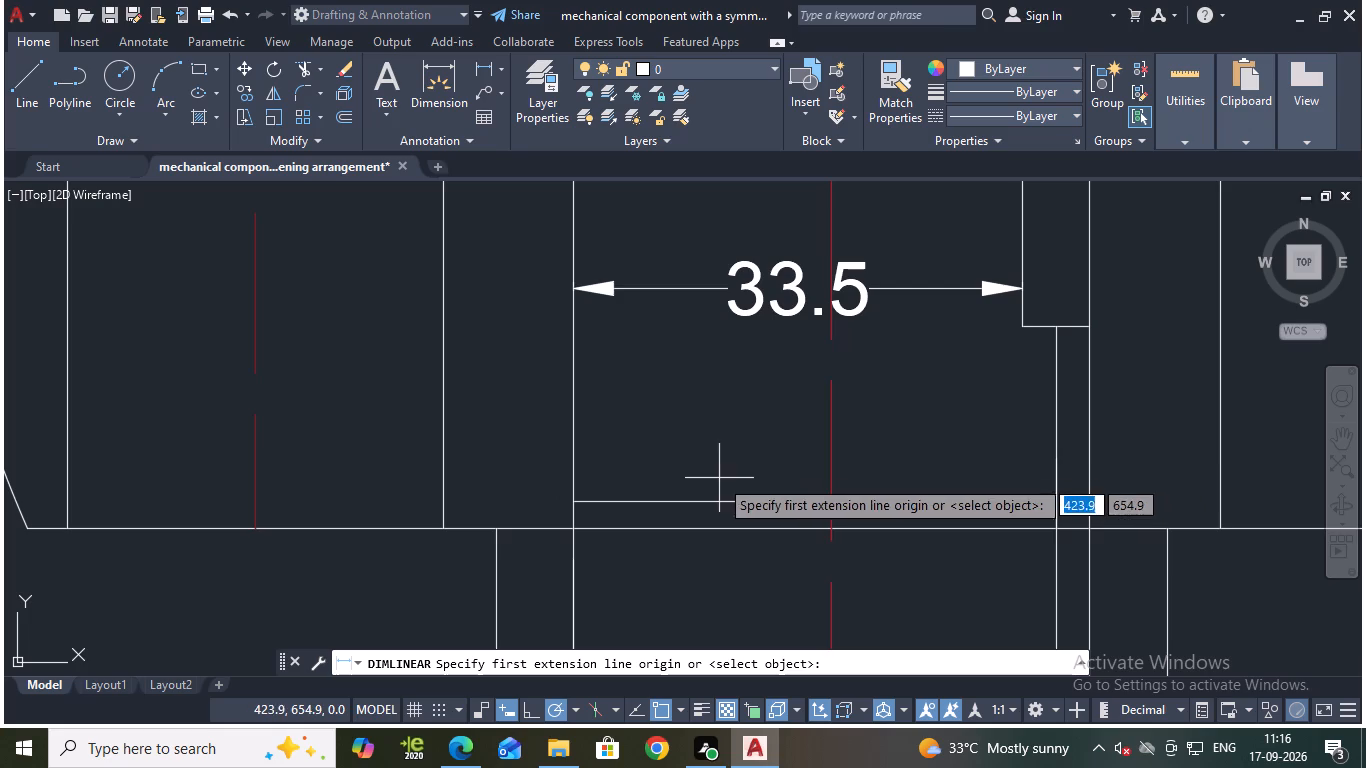
scroll(810, 441, down, 2)
middle_drag(858, 518, 850, 479)
scroll(851, 447, up, 1)
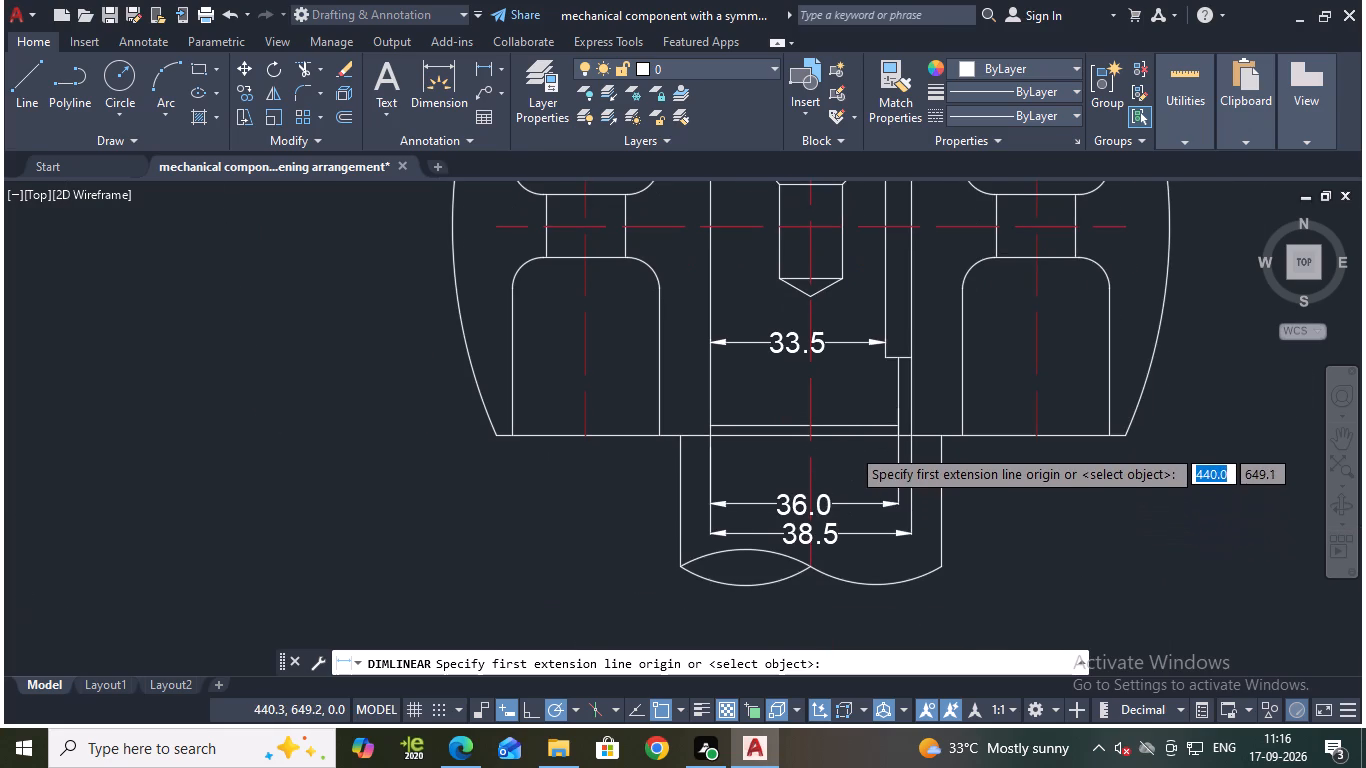
scroll(851, 447, up, 1)
middle_drag(870, 464, 877, 504)
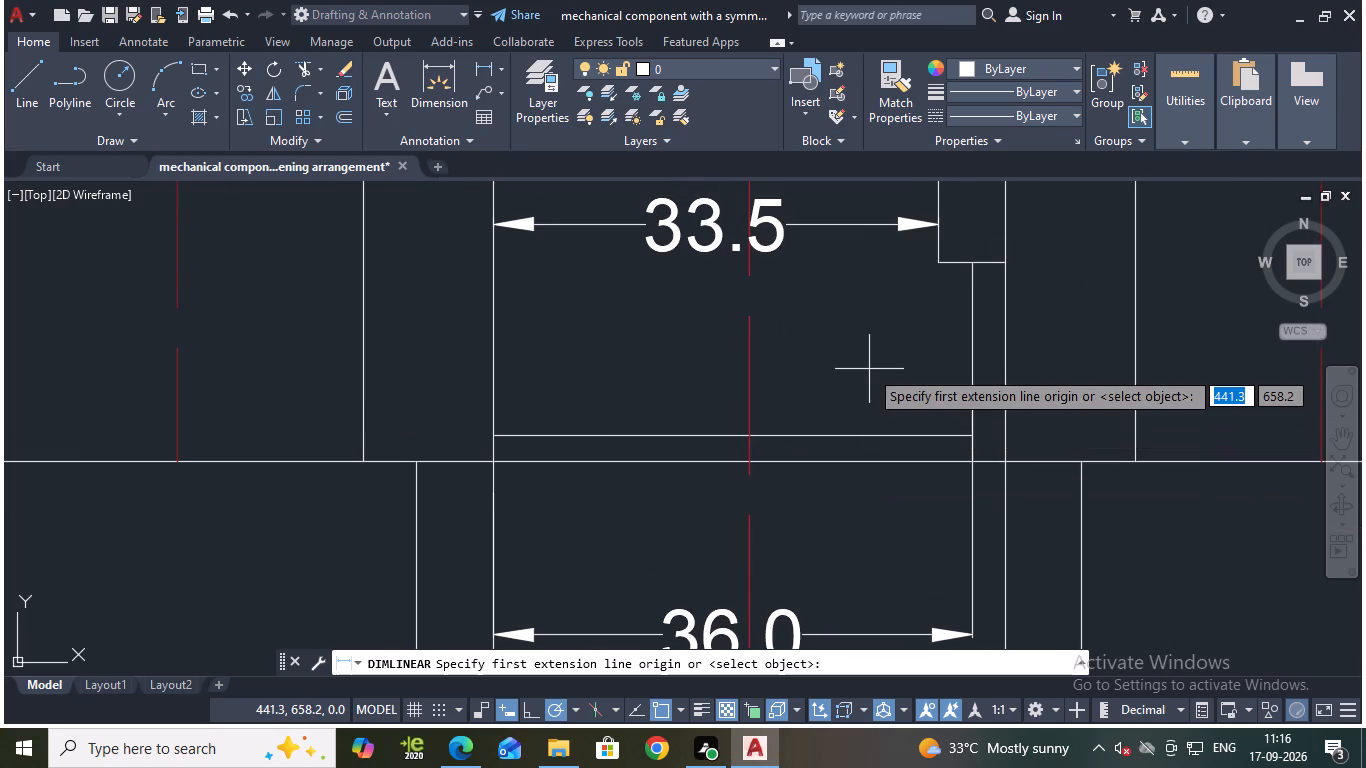
scroll(869, 388, down, 1)
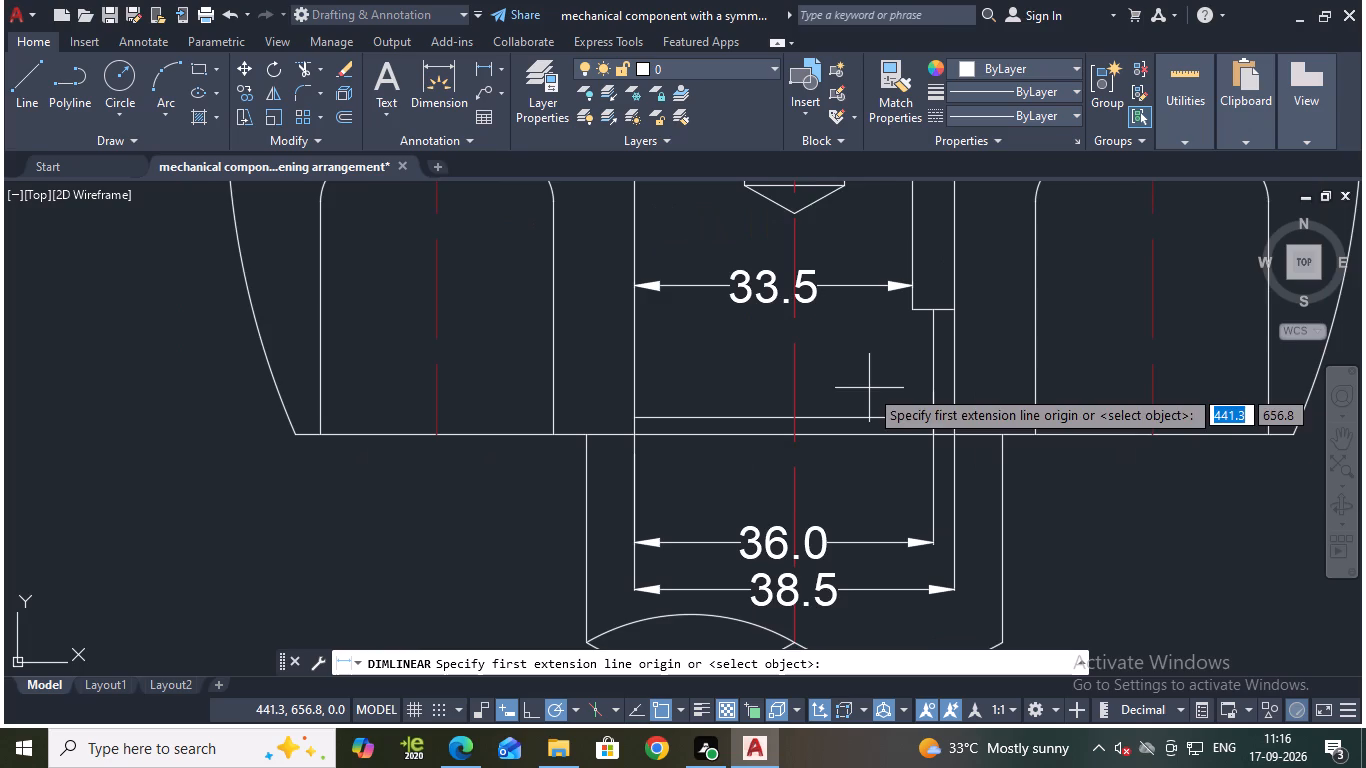
middle_drag(869, 388, 843, 470)
scroll(831, 467, down, 2)
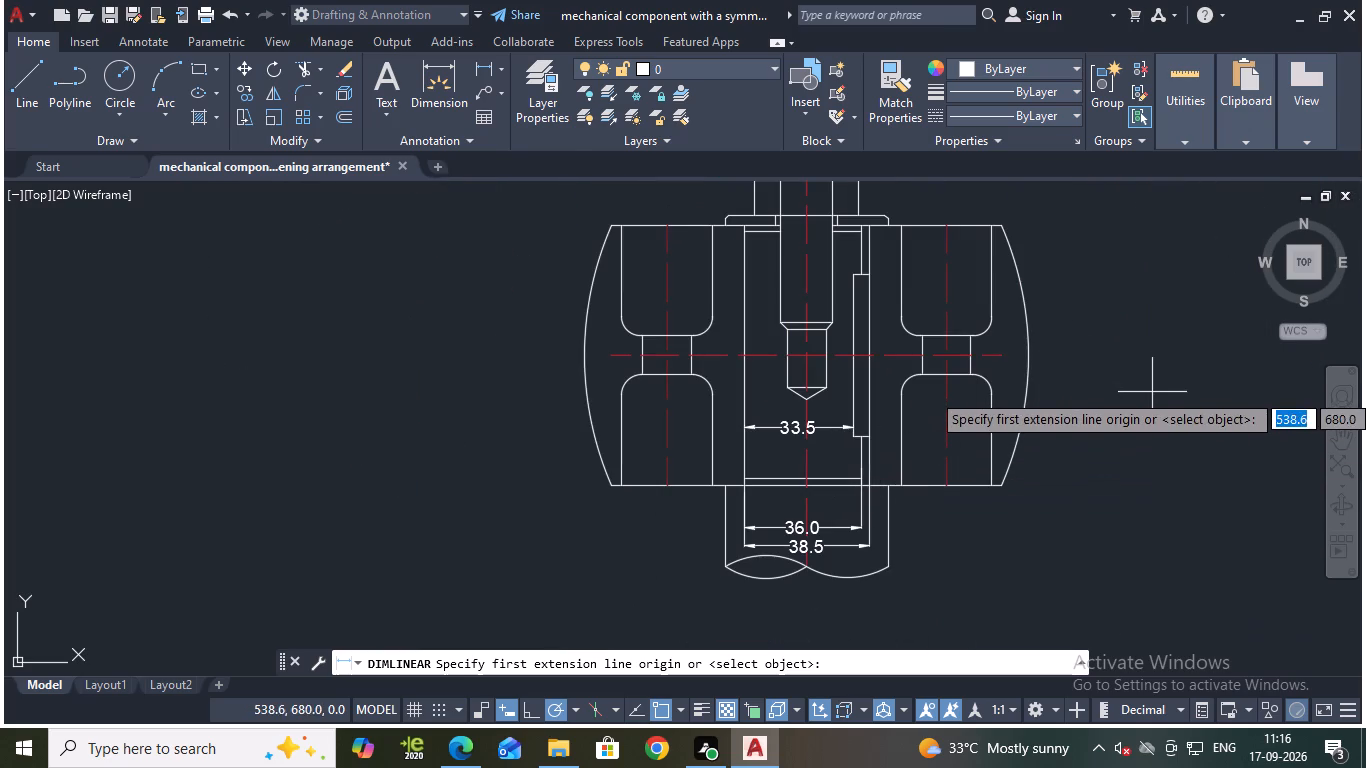
middle_drag(1136, 383, 1108, 486)
scroll(1092, 459, up, 1)
middle_drag(1069, 454, 1067, 454)
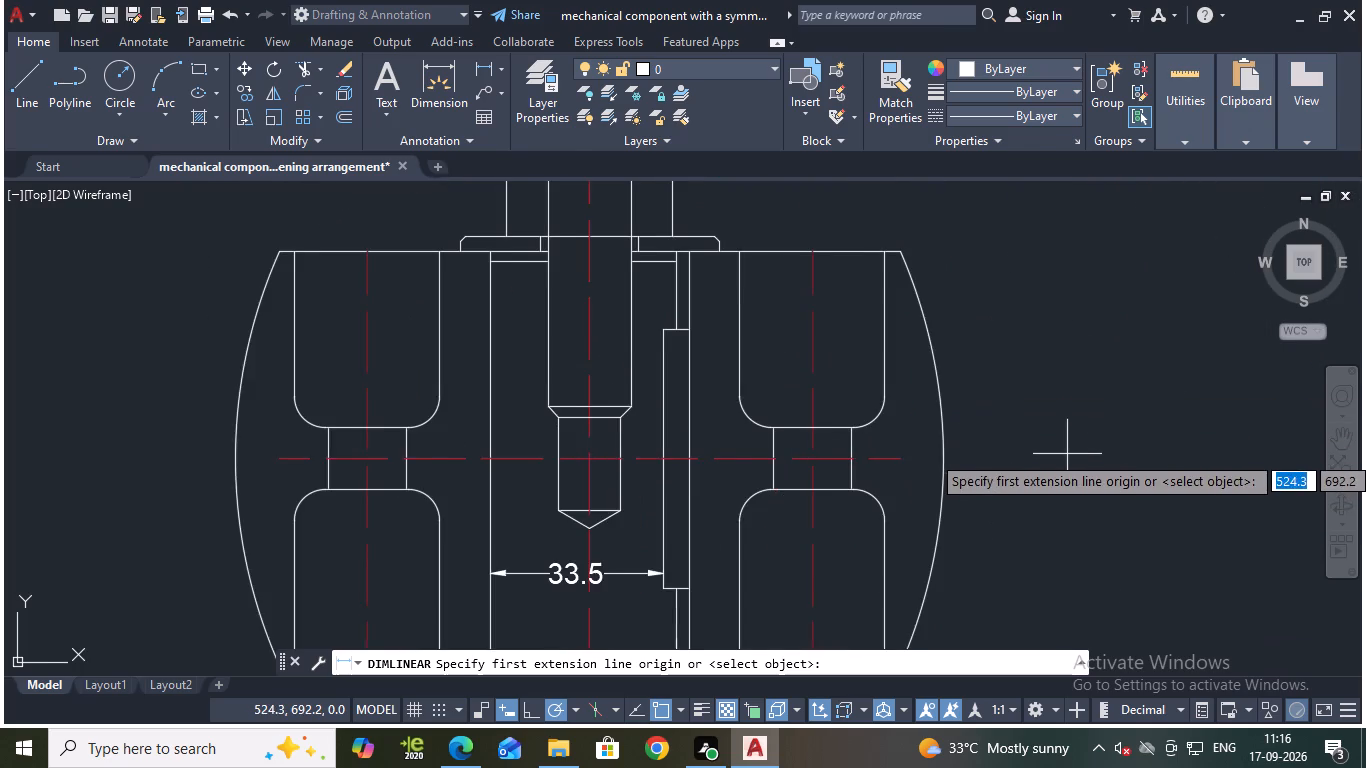
middle_drag(1067, 454, 1189, 370)
scroll(1180, 380, down, 1)
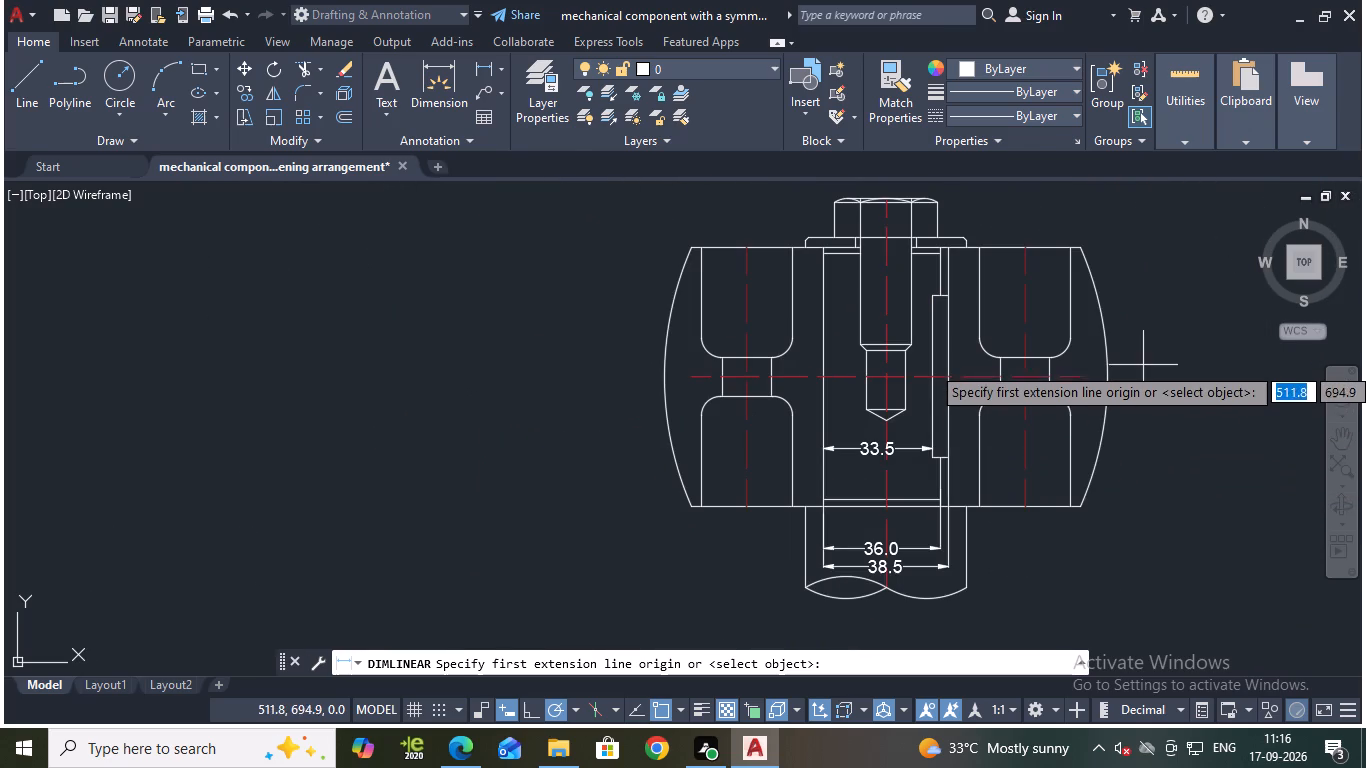
scroll(1127, 345, up, 1)
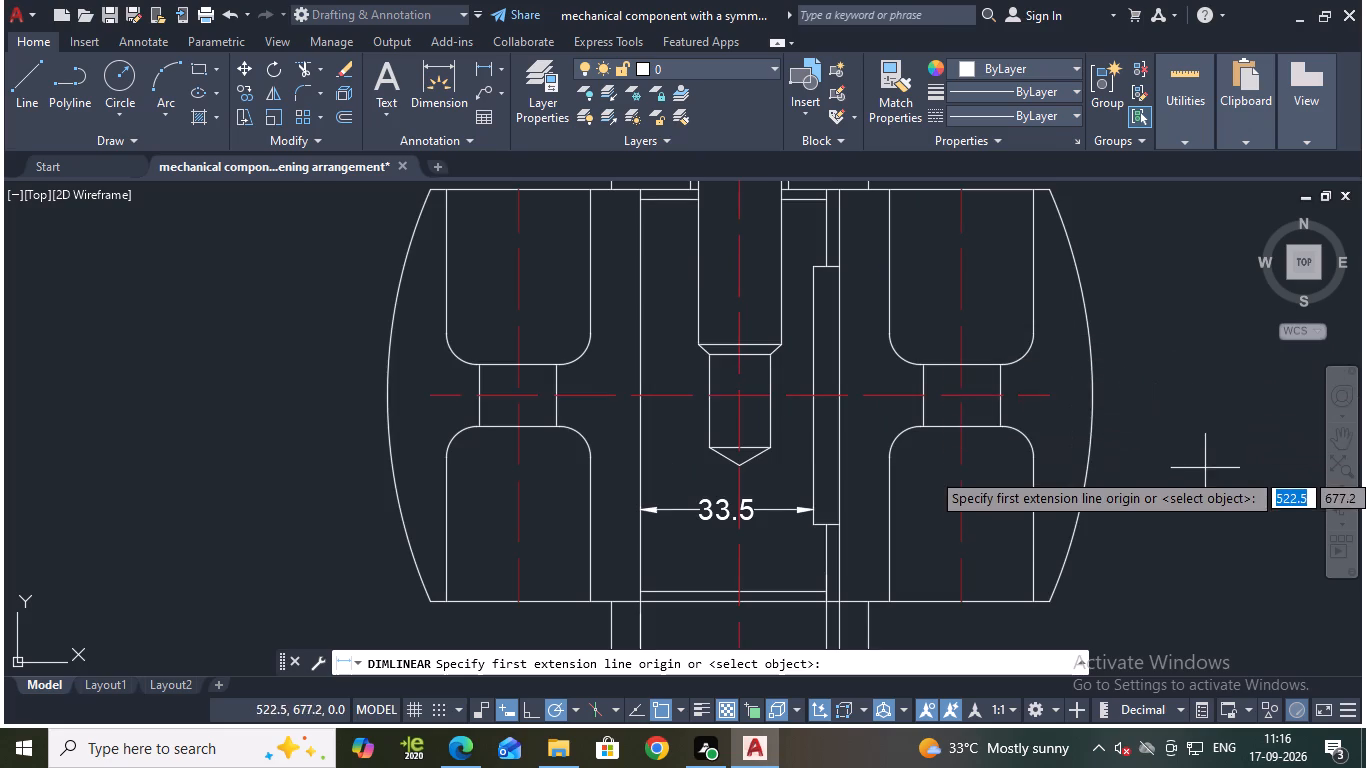
scroll(1218, 474, down, 1)
middle_drag(1184, 450, 1169, 528)
scroll(1165, 477, up, 1)
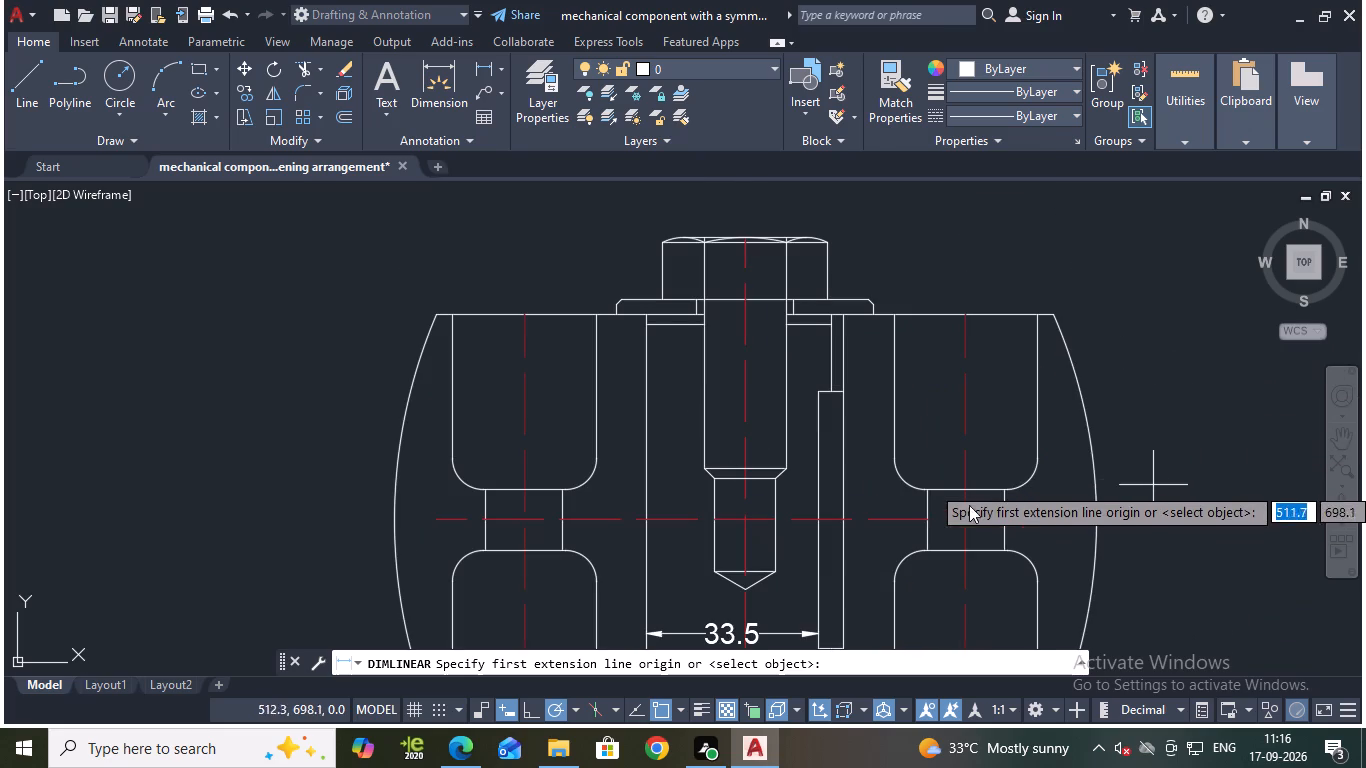
middle_drag(1182, 463, 1195, 389)
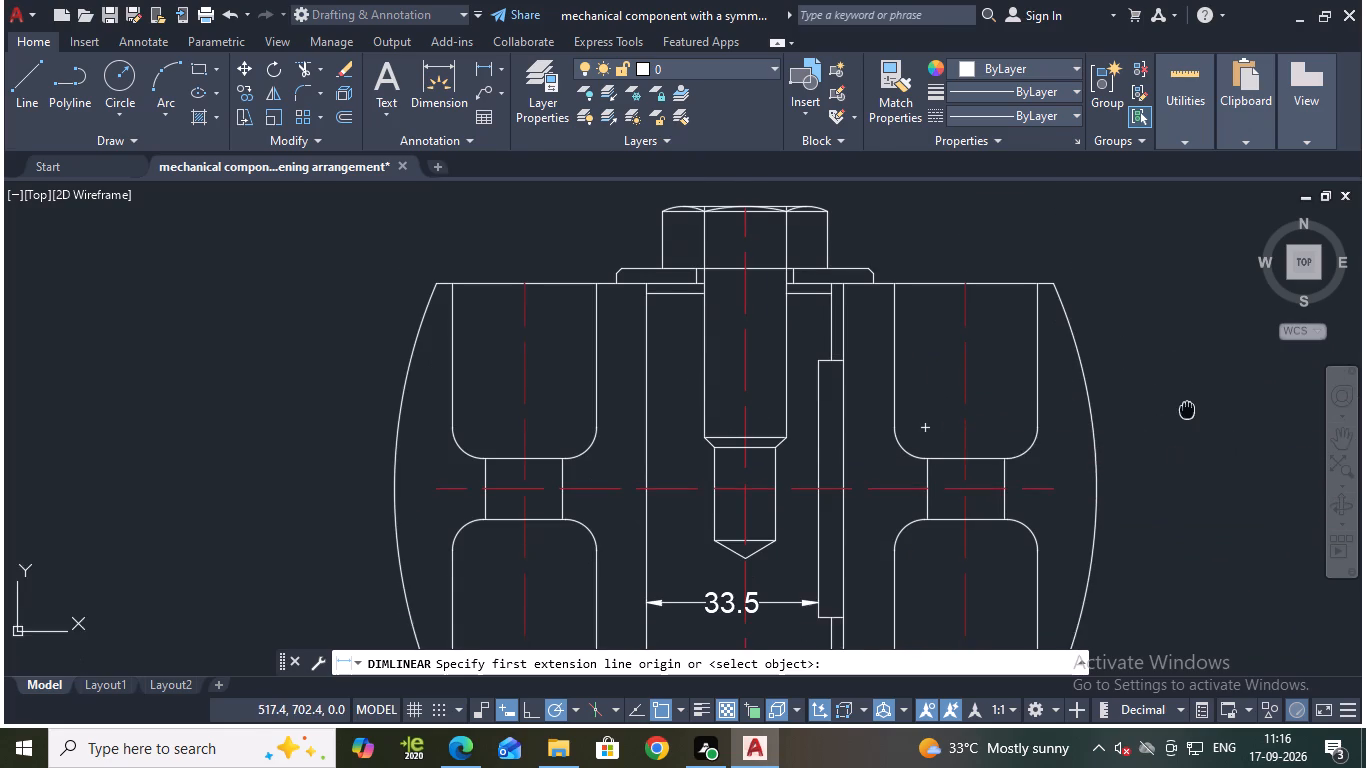
scroll(1182, 433, down, 1)
middle_drag(1174, 499, 1201, 392)
scroll(982, 442, up, 2)
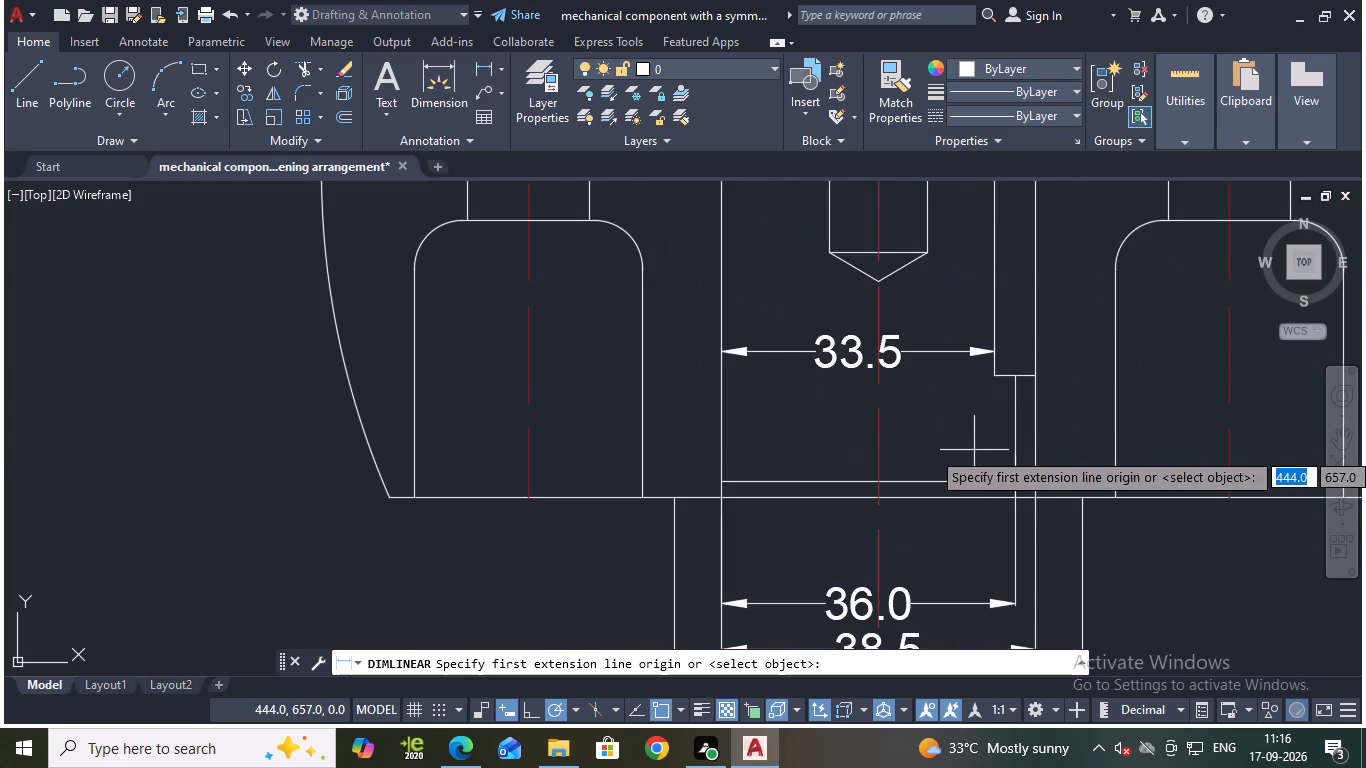
scroll(972, 450, up, 1)
scroll(971, 450, down, 1)
middle_drag(966, 450, 898, 417)
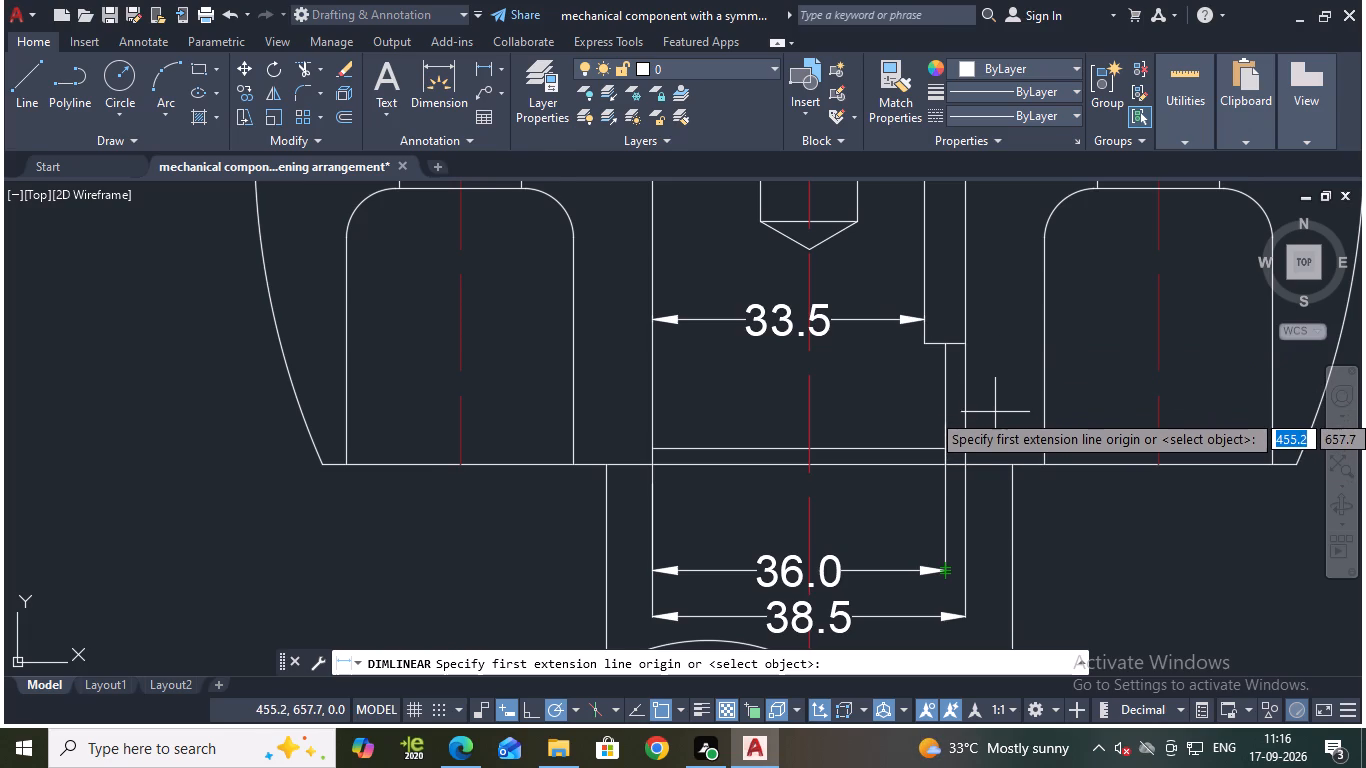
scroll(995, 412, up, 1)
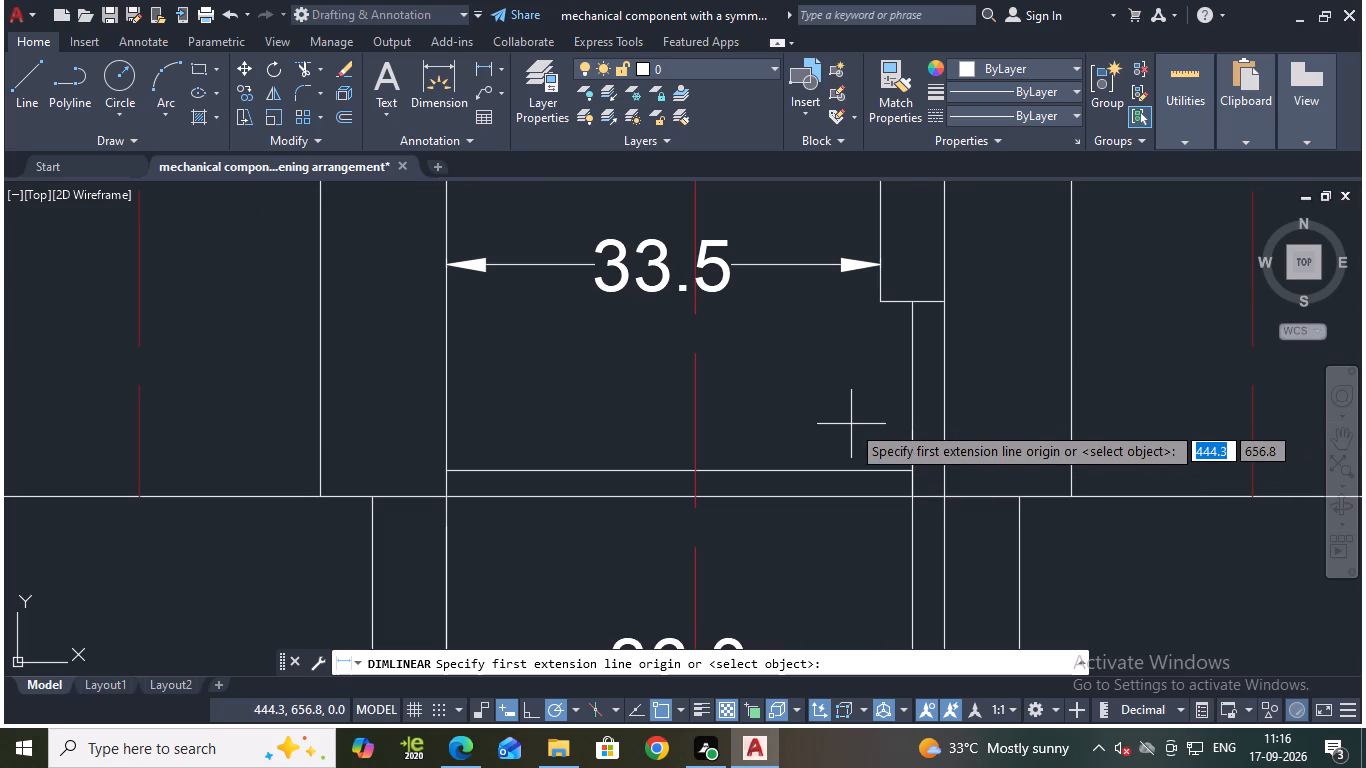
scroll(852, 424, down, 2)
scroll(860, 426, up, 2)
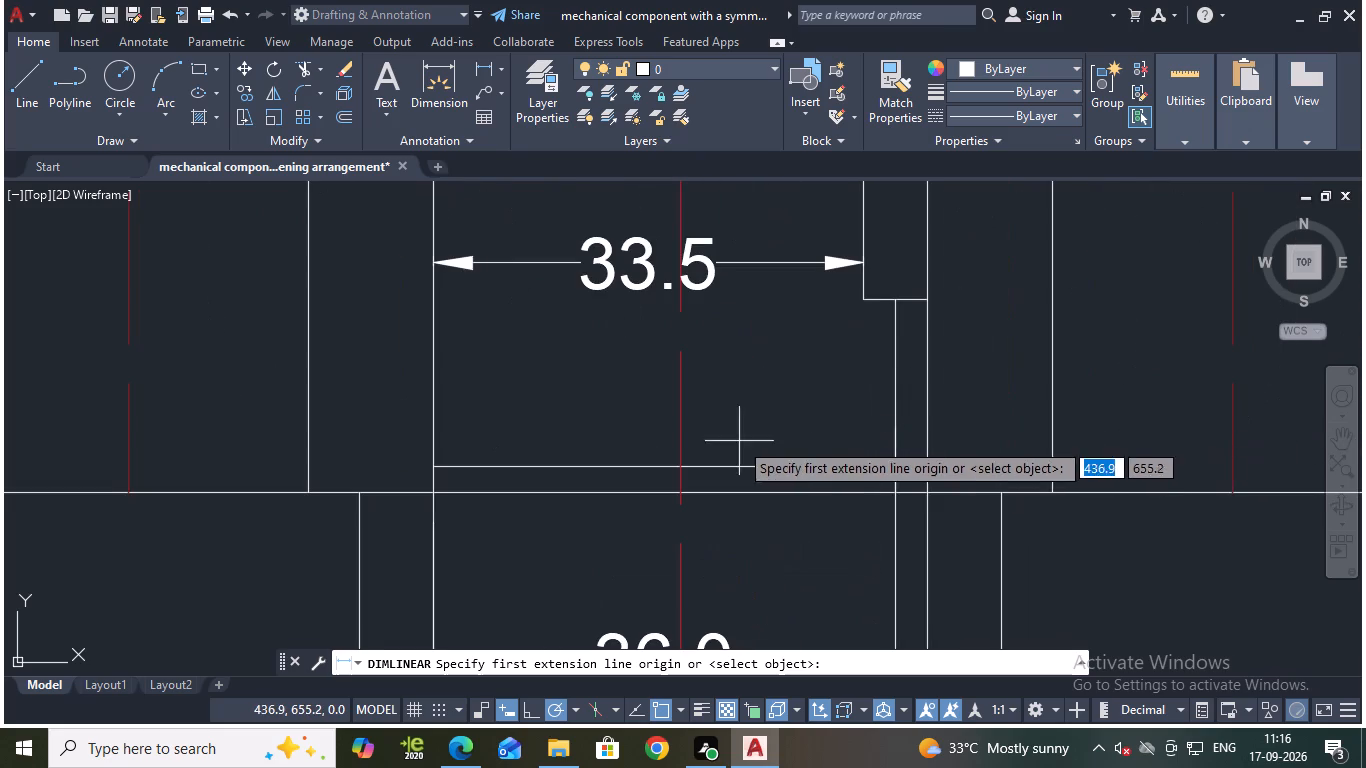
scroll(812, 531, down, 2)
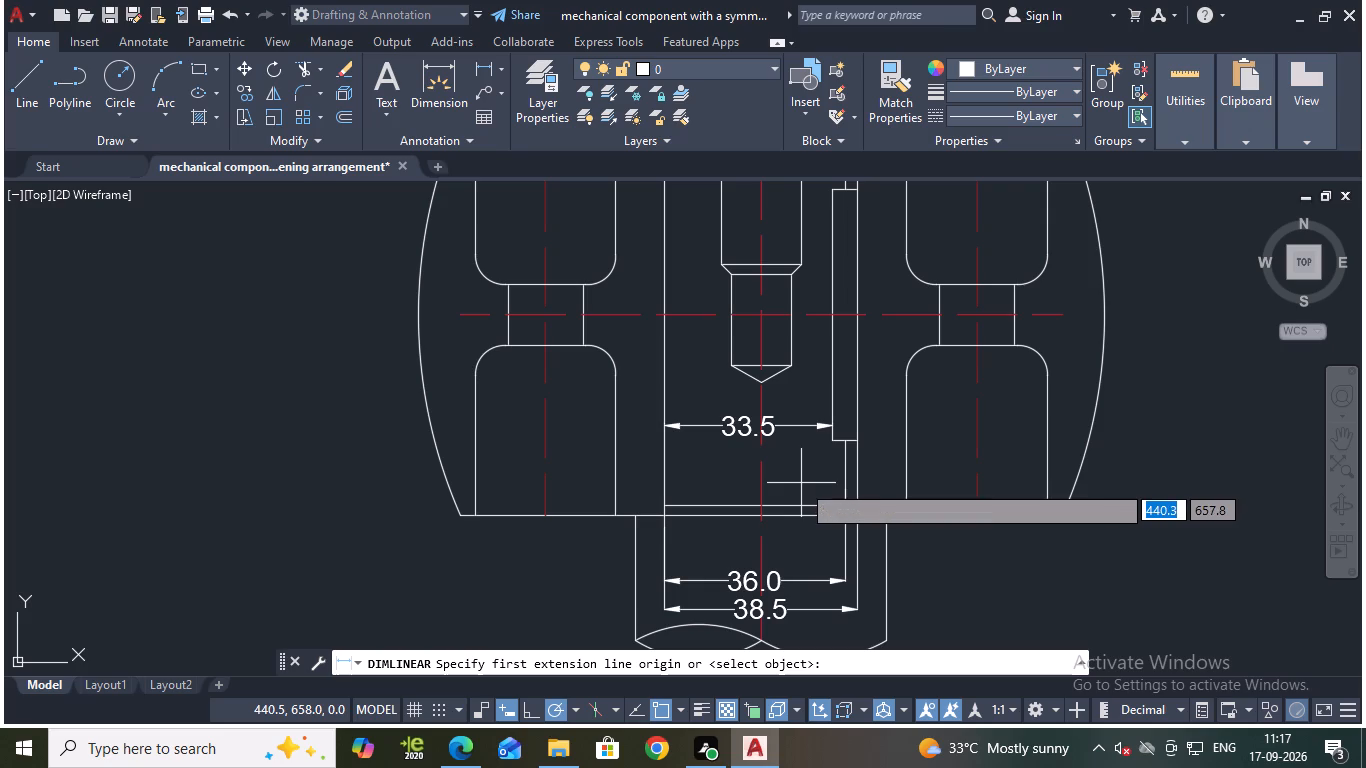
scroll(793, 487, up, 1)
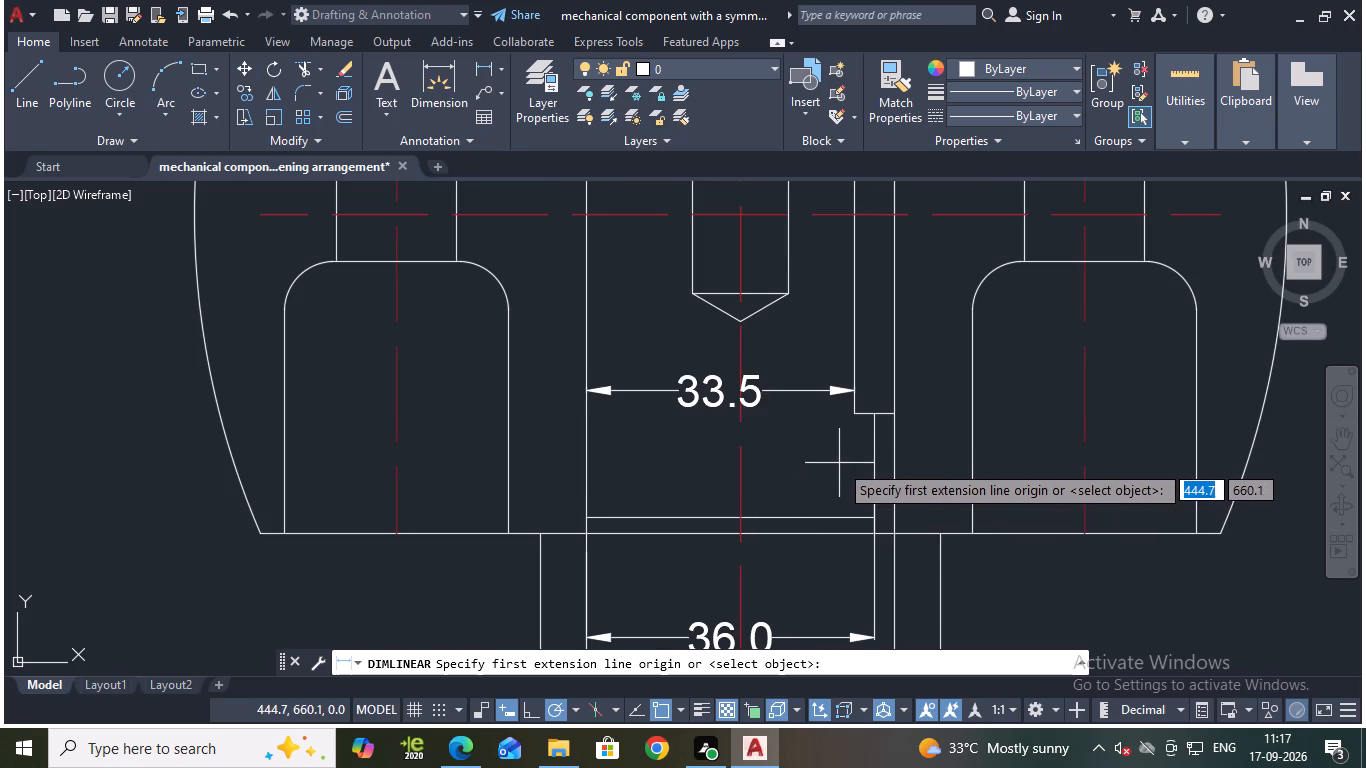
middle_drag(839, 463, 862, 435)
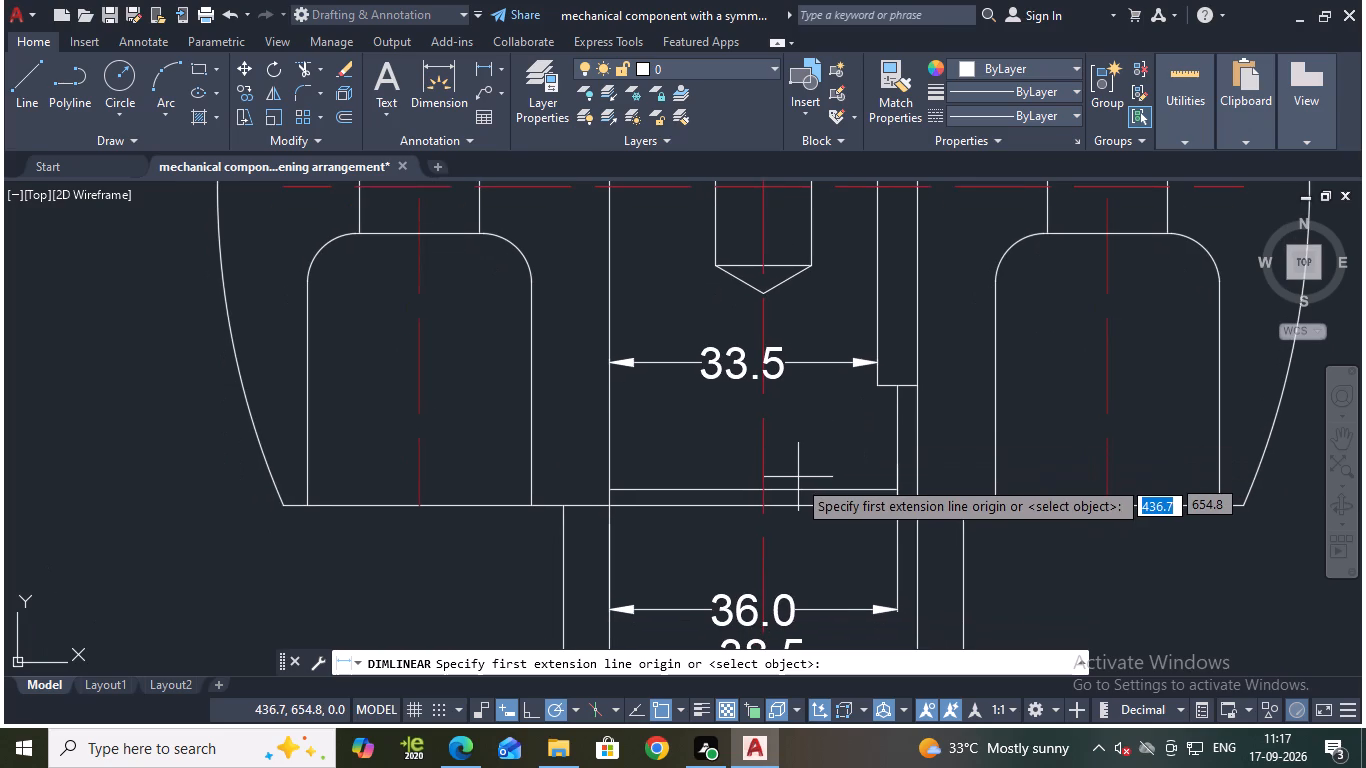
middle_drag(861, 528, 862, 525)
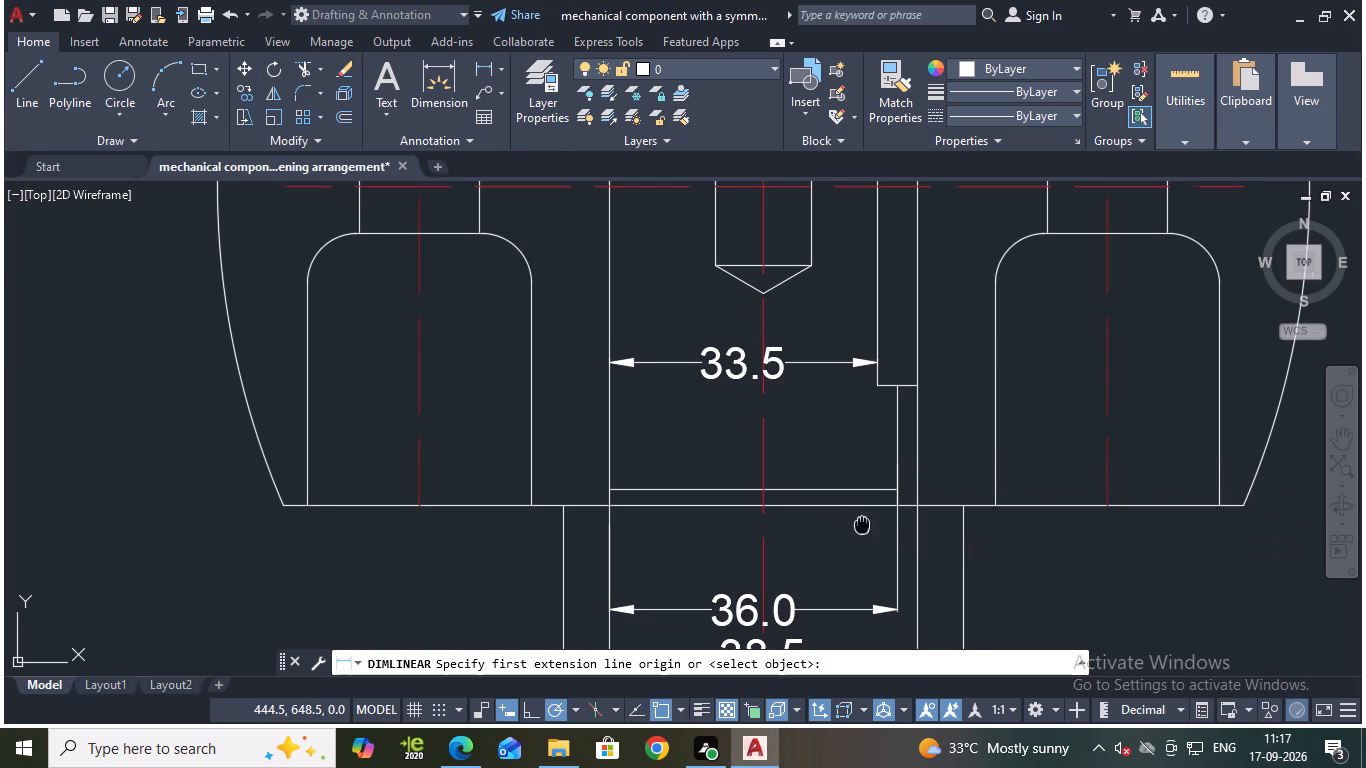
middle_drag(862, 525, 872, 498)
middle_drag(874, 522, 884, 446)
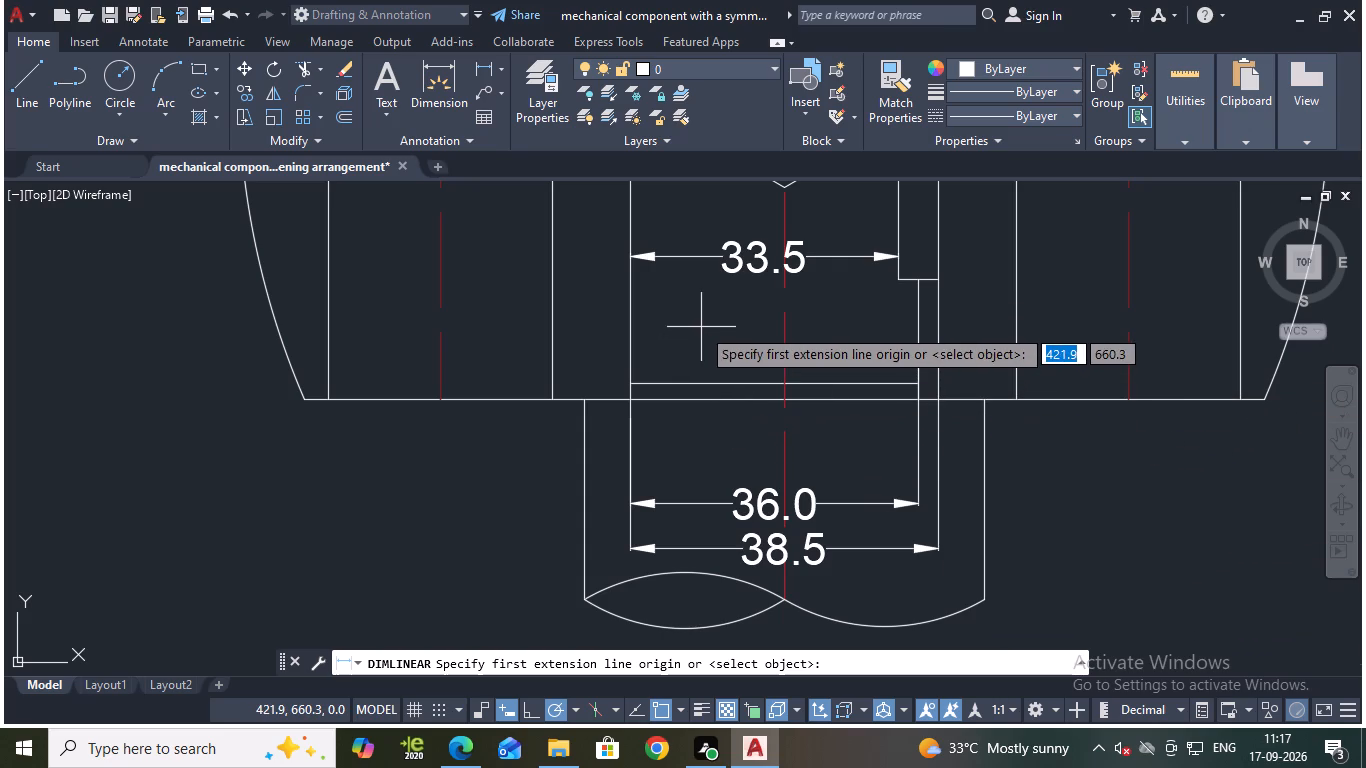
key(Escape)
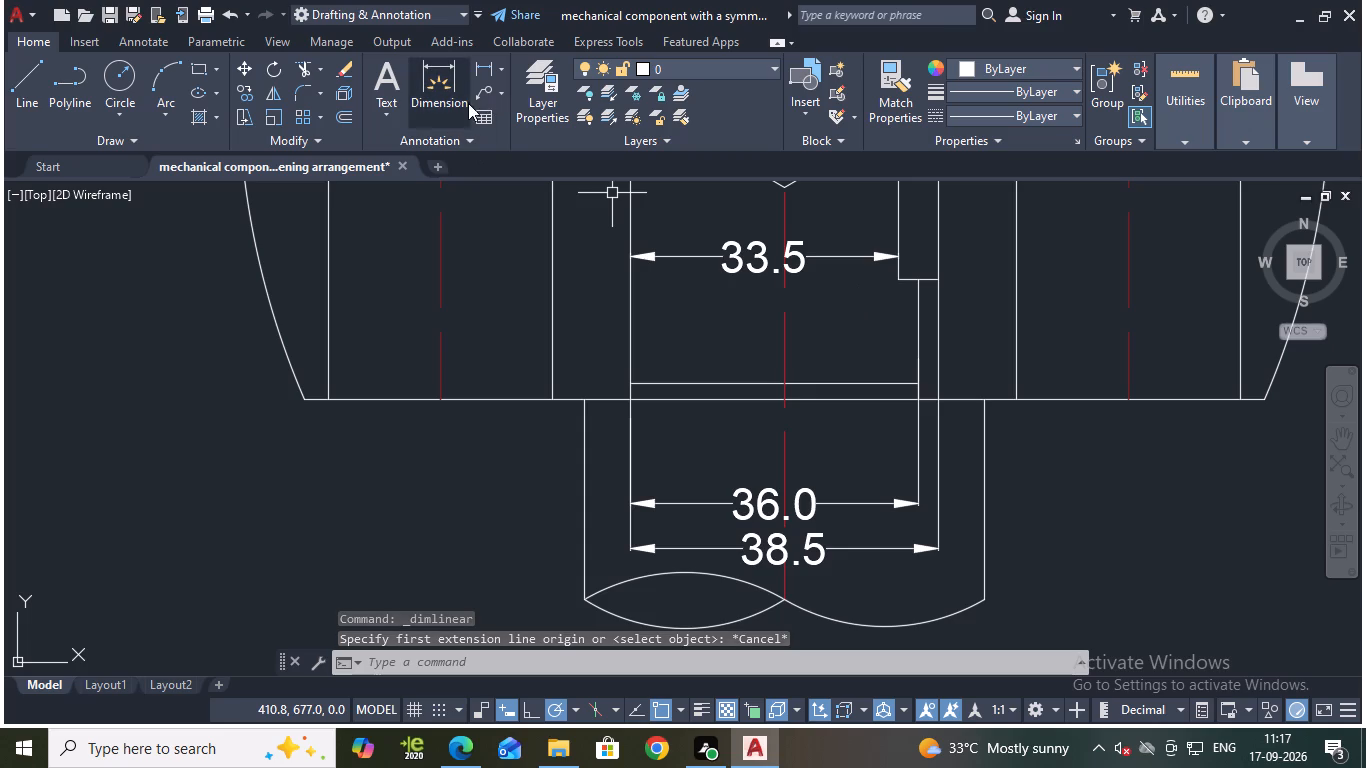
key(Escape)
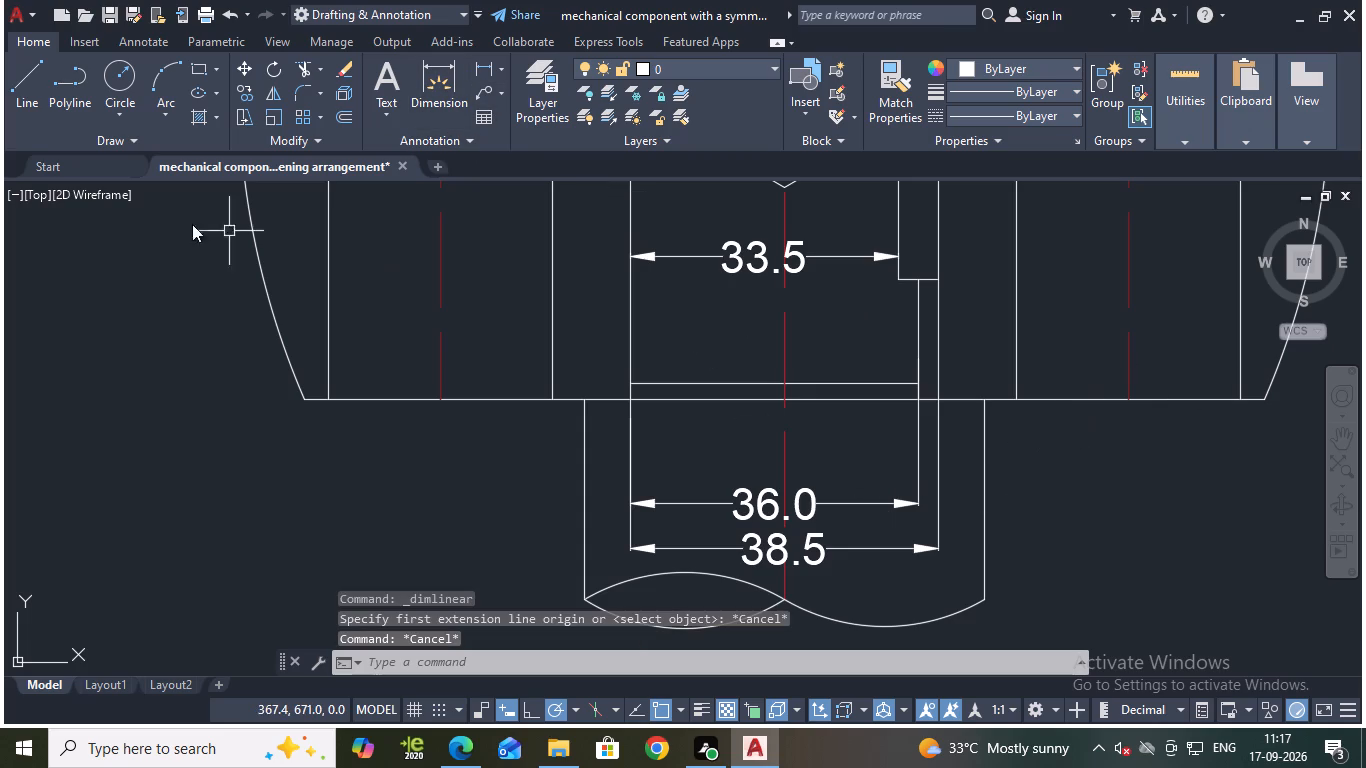
Draw a 2 mm vertical line on the central axis, joining the two horizontal edges of the narrow strip at the opening's bottom.
click(17, 79)
scroll(765, 380, up, 1)
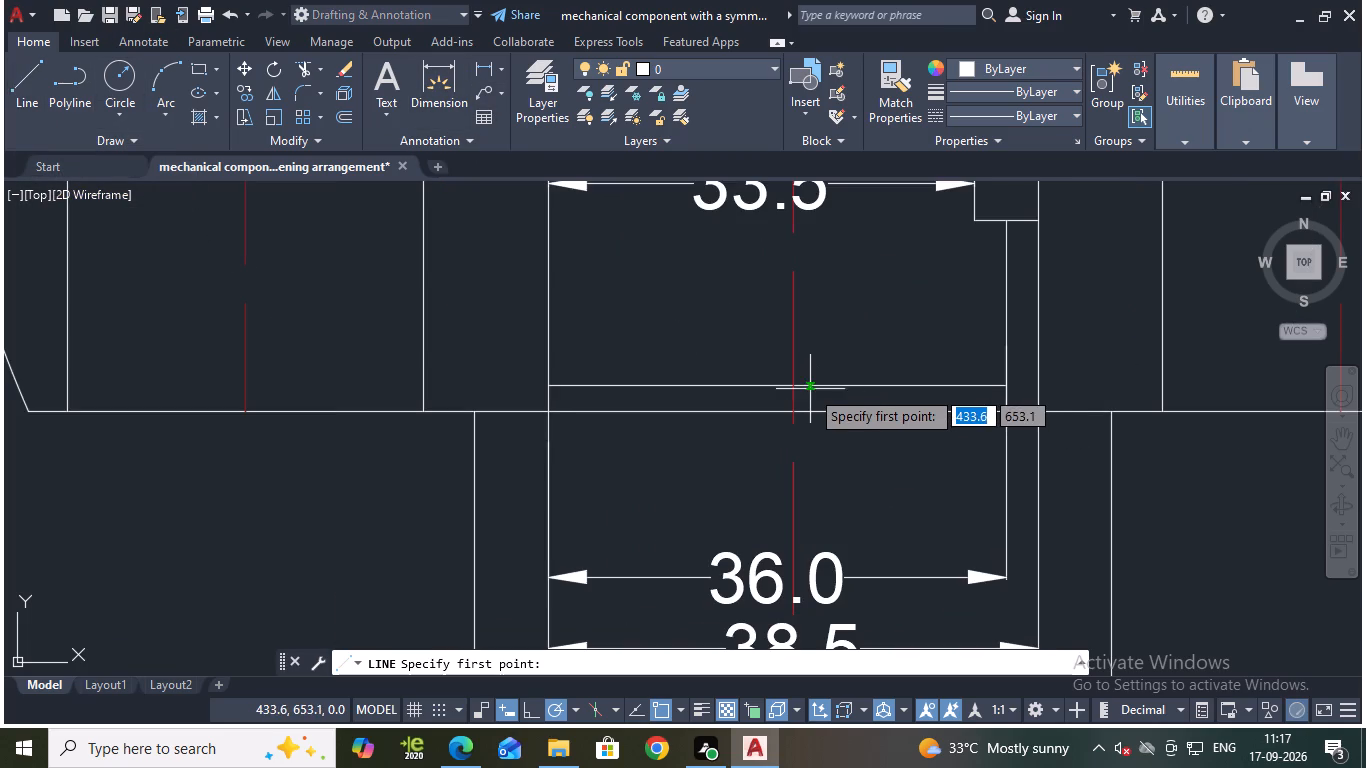
click(790, 384)
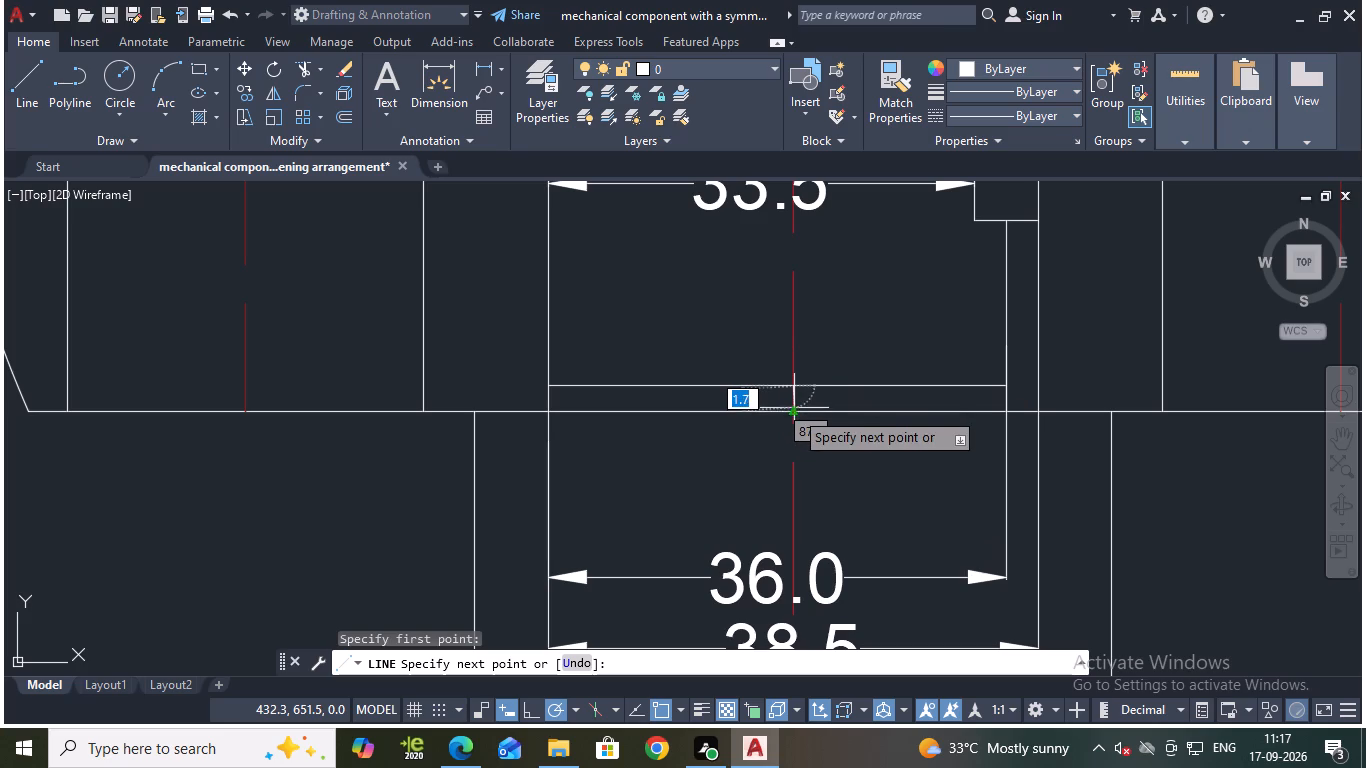
scroll(794, 412, up, 3)
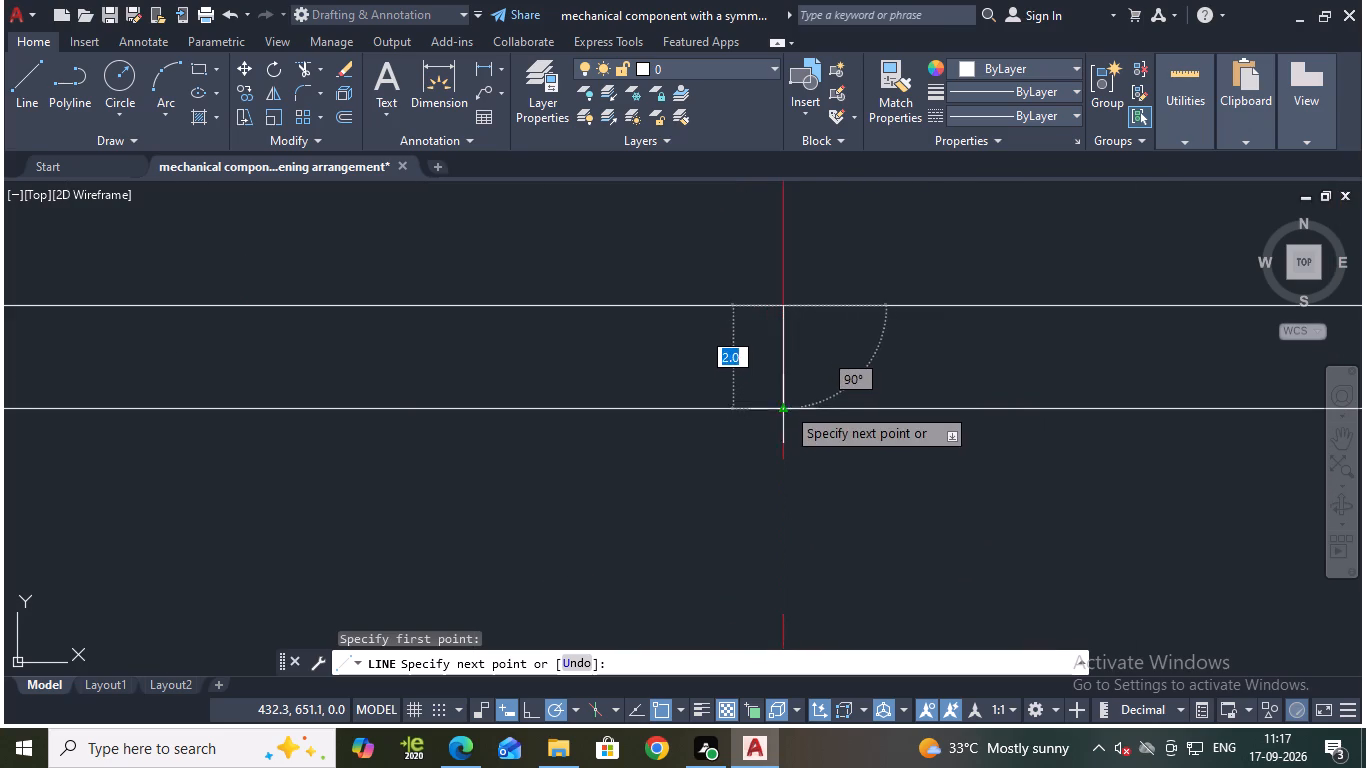
click(783, 407)
scroll(912, 444, down, 3)
key(Escape)
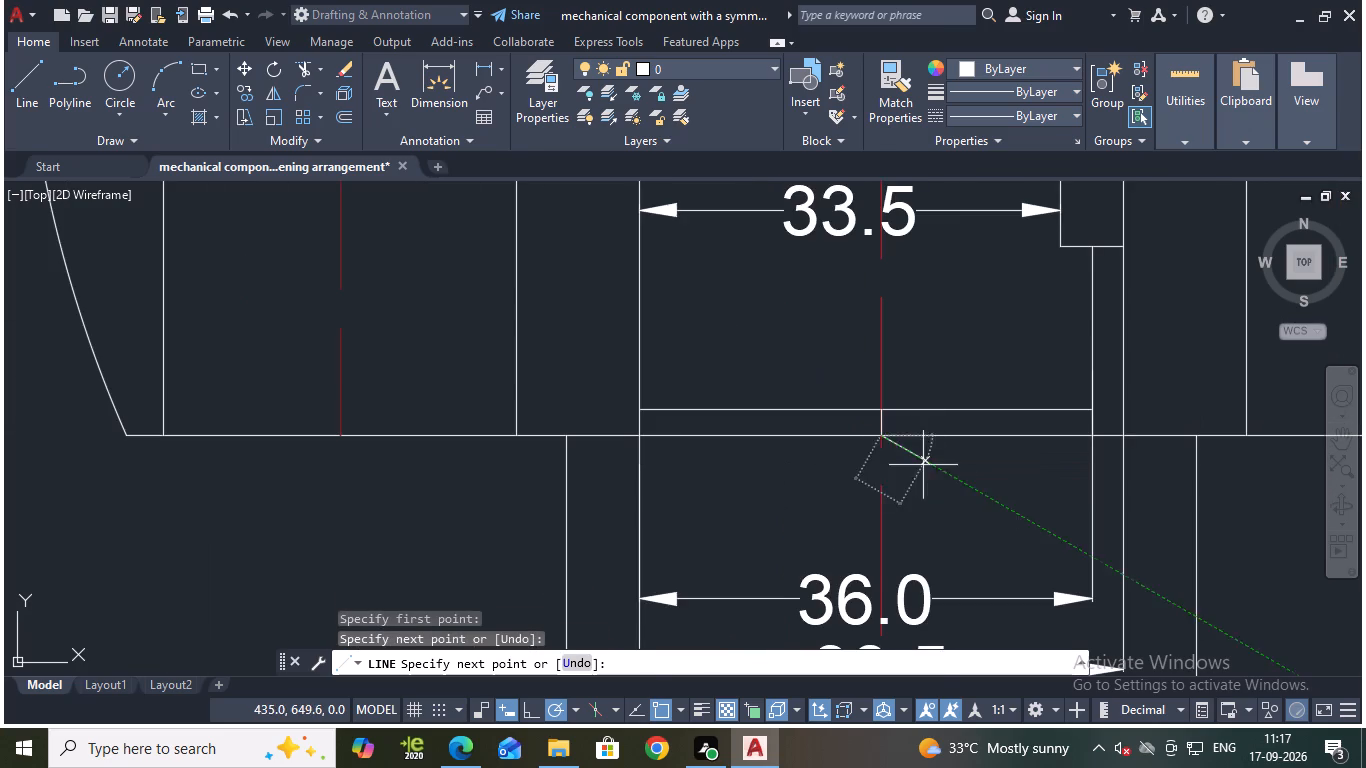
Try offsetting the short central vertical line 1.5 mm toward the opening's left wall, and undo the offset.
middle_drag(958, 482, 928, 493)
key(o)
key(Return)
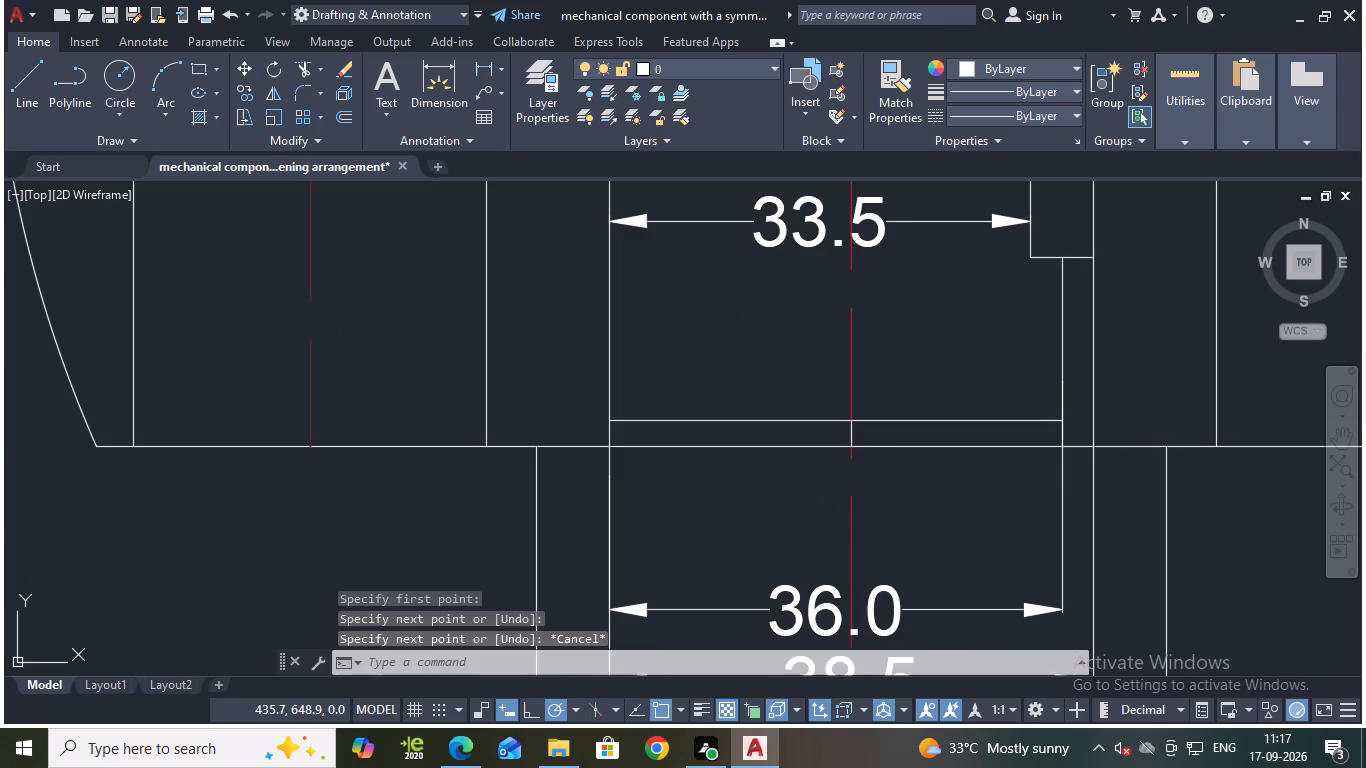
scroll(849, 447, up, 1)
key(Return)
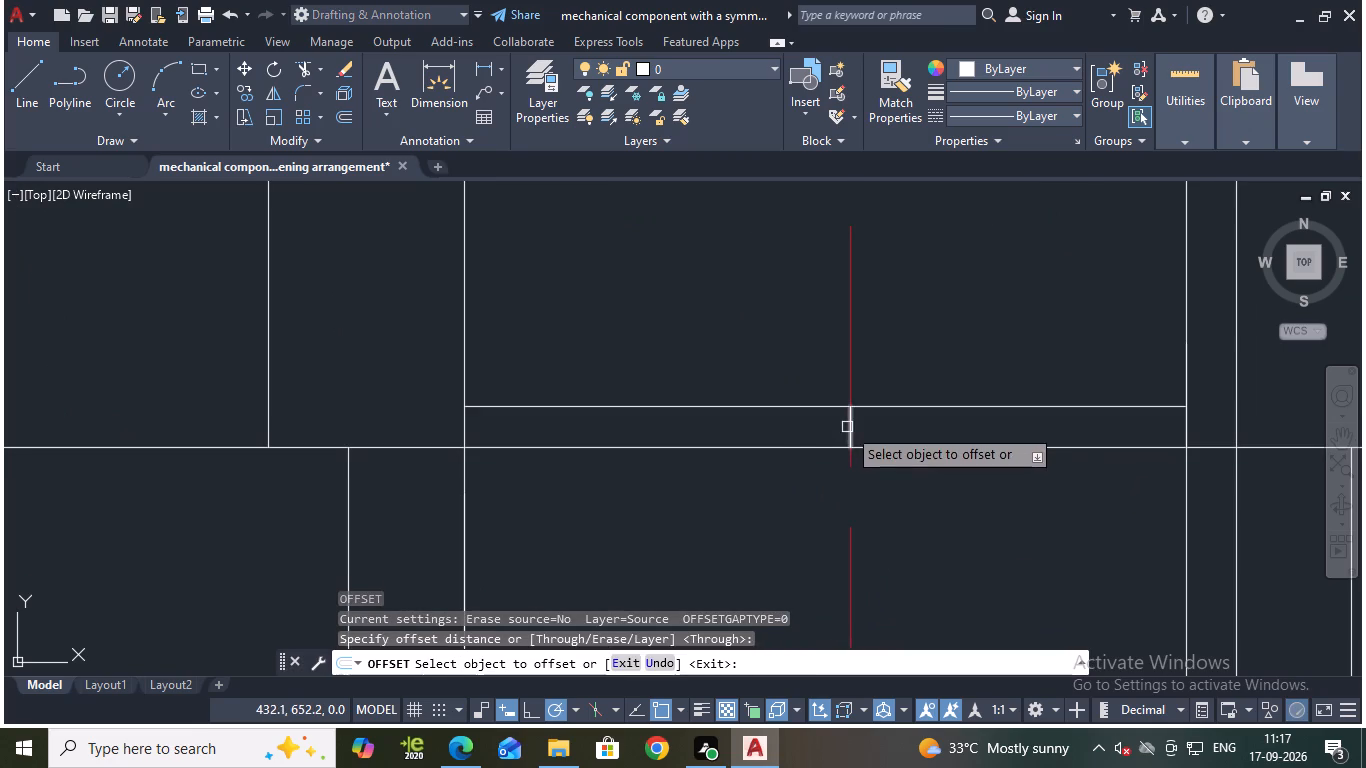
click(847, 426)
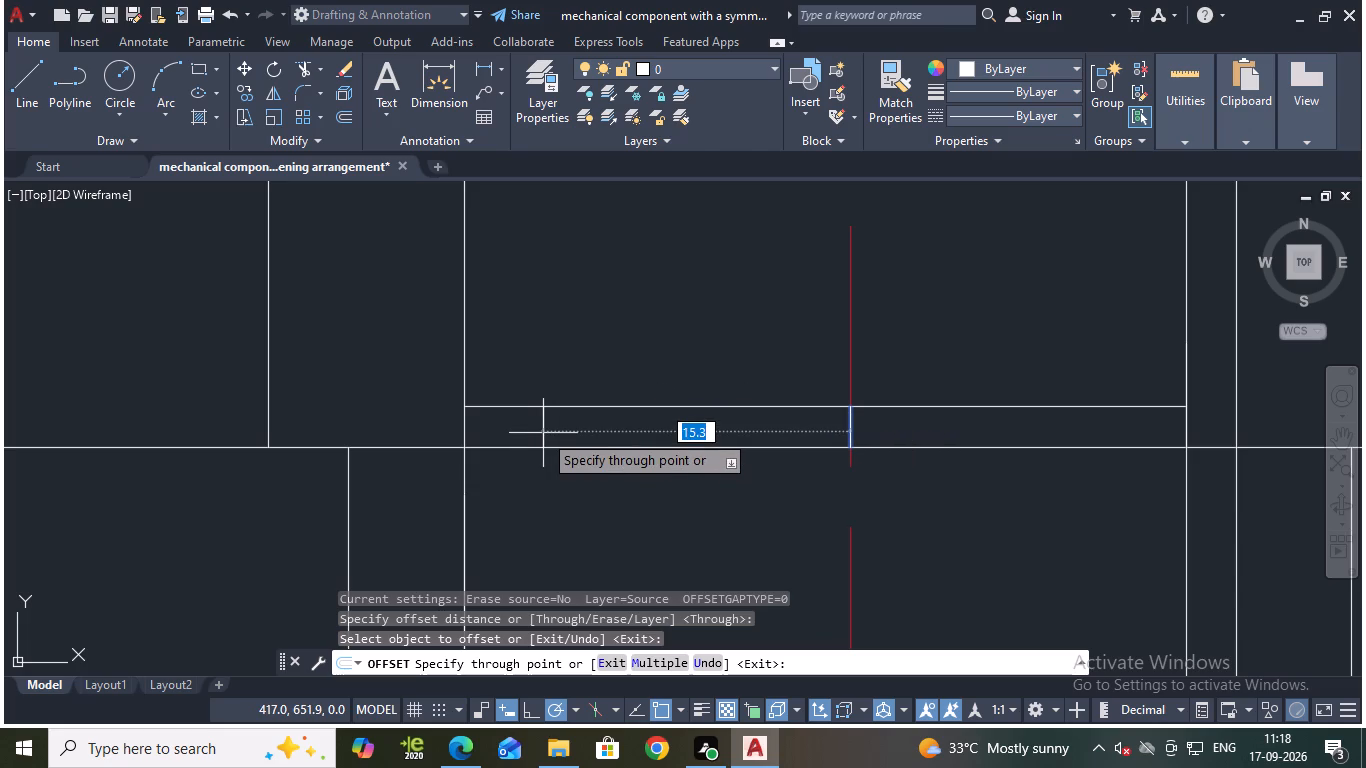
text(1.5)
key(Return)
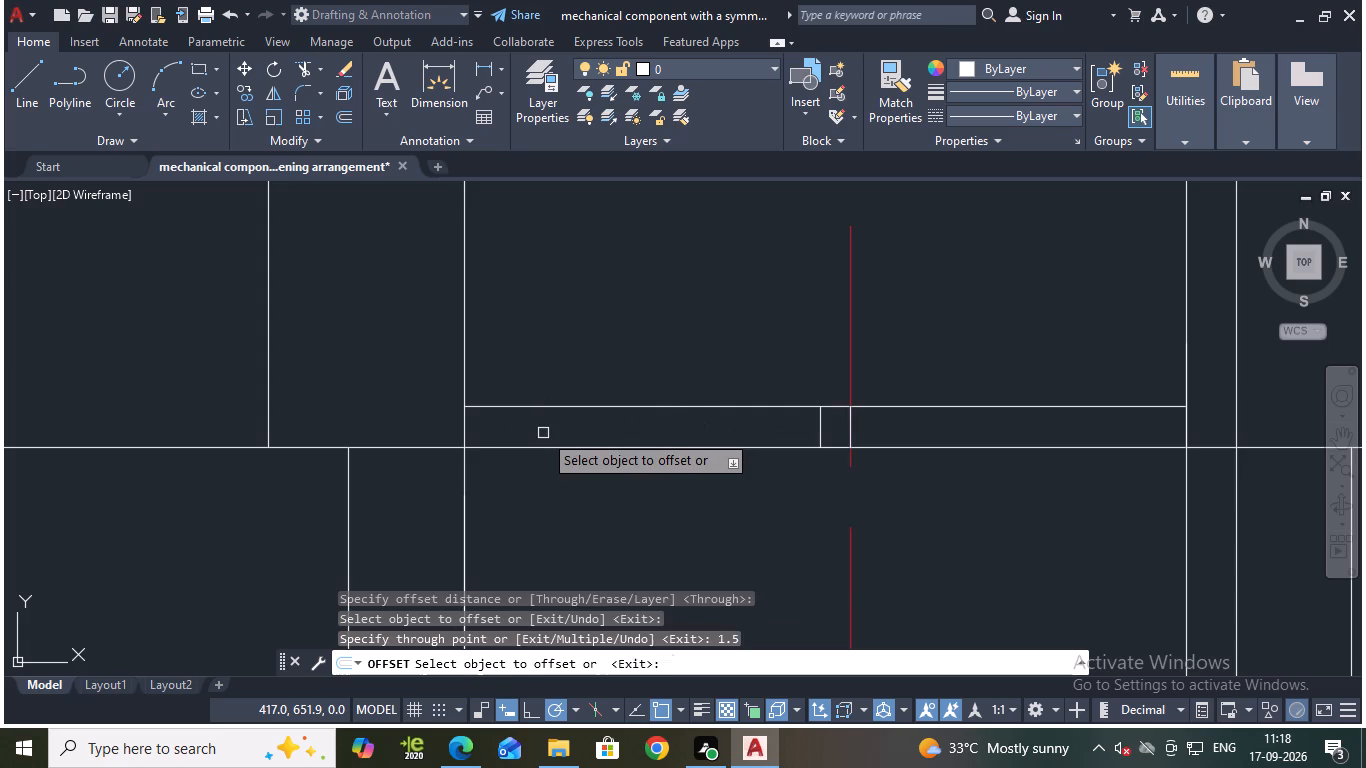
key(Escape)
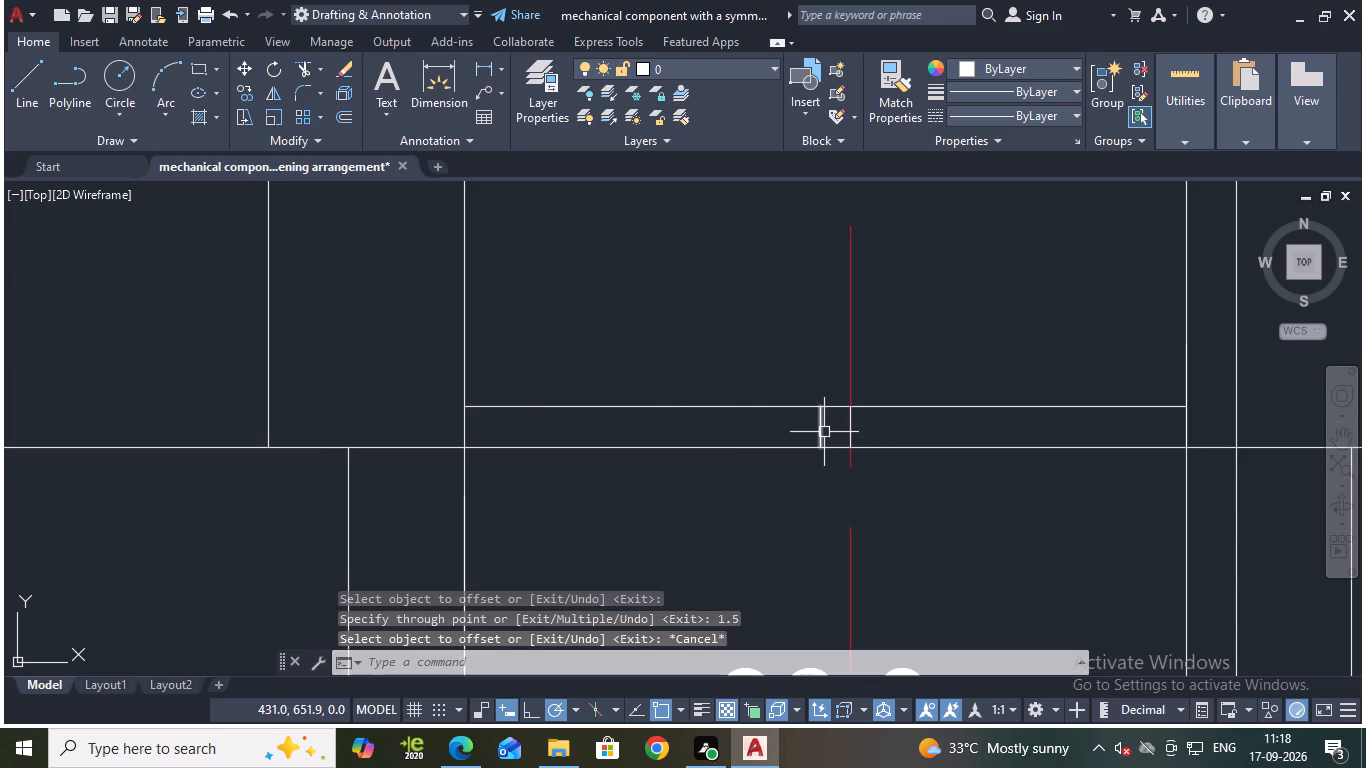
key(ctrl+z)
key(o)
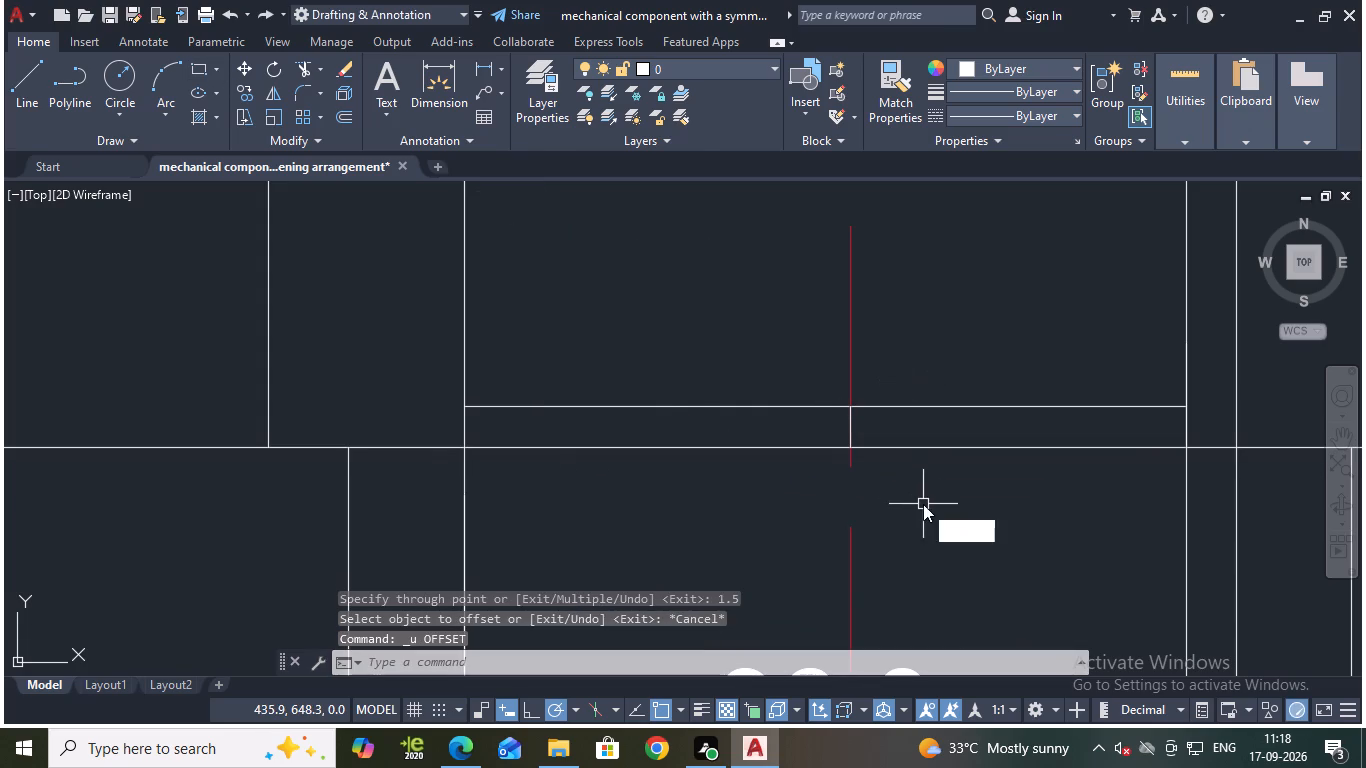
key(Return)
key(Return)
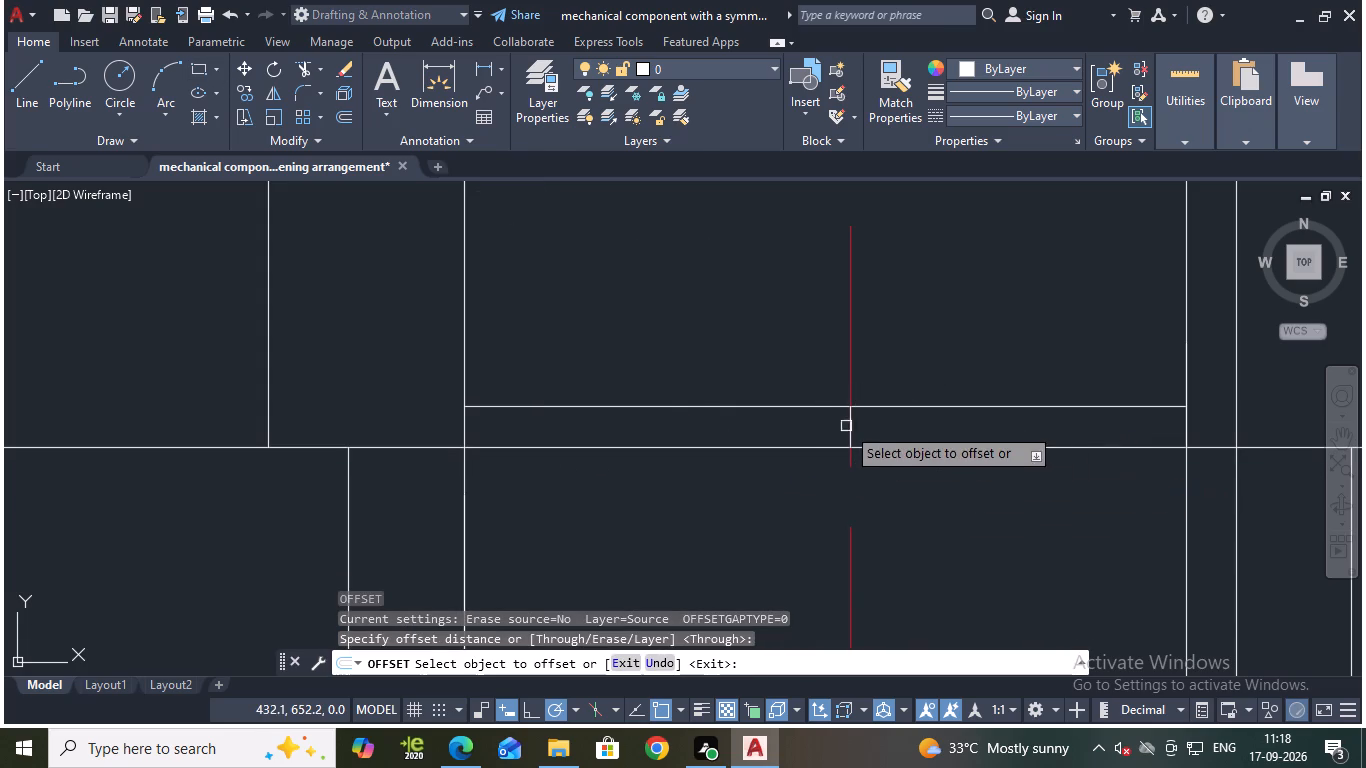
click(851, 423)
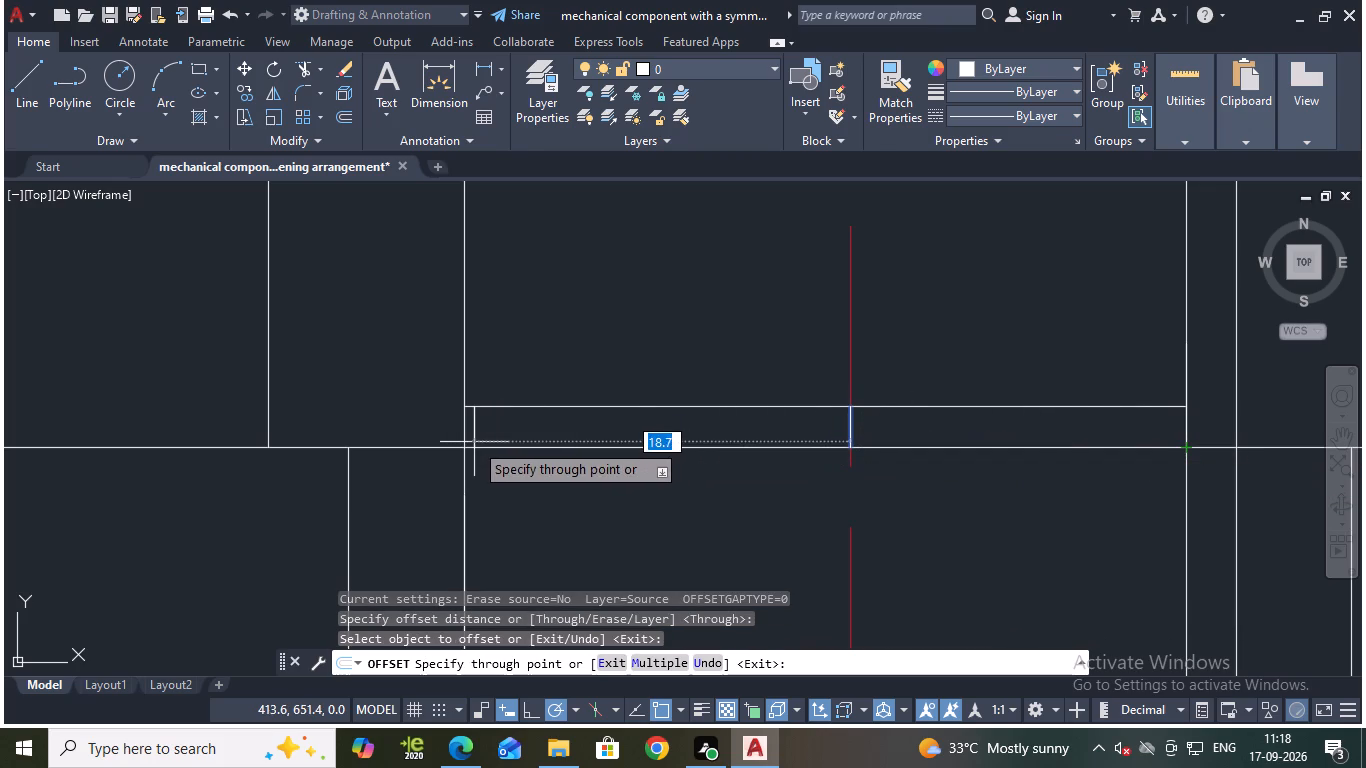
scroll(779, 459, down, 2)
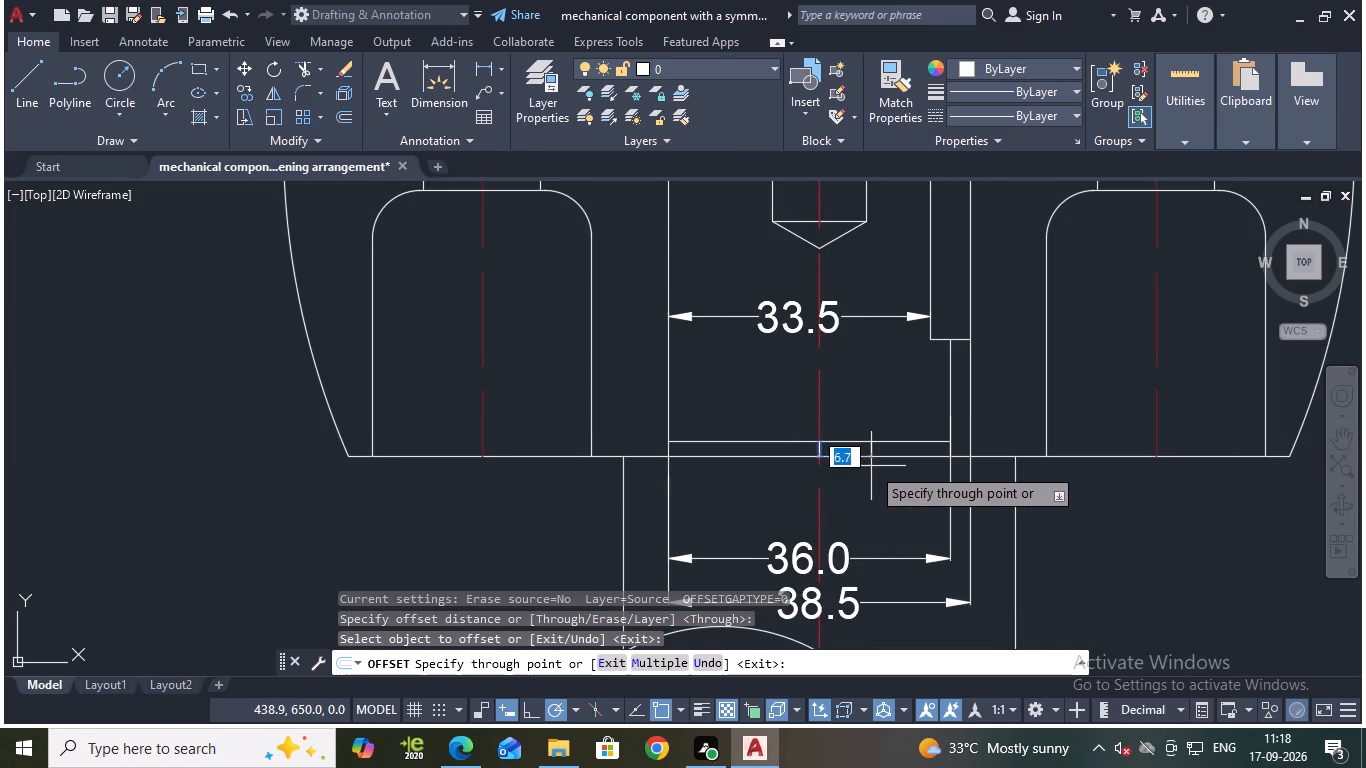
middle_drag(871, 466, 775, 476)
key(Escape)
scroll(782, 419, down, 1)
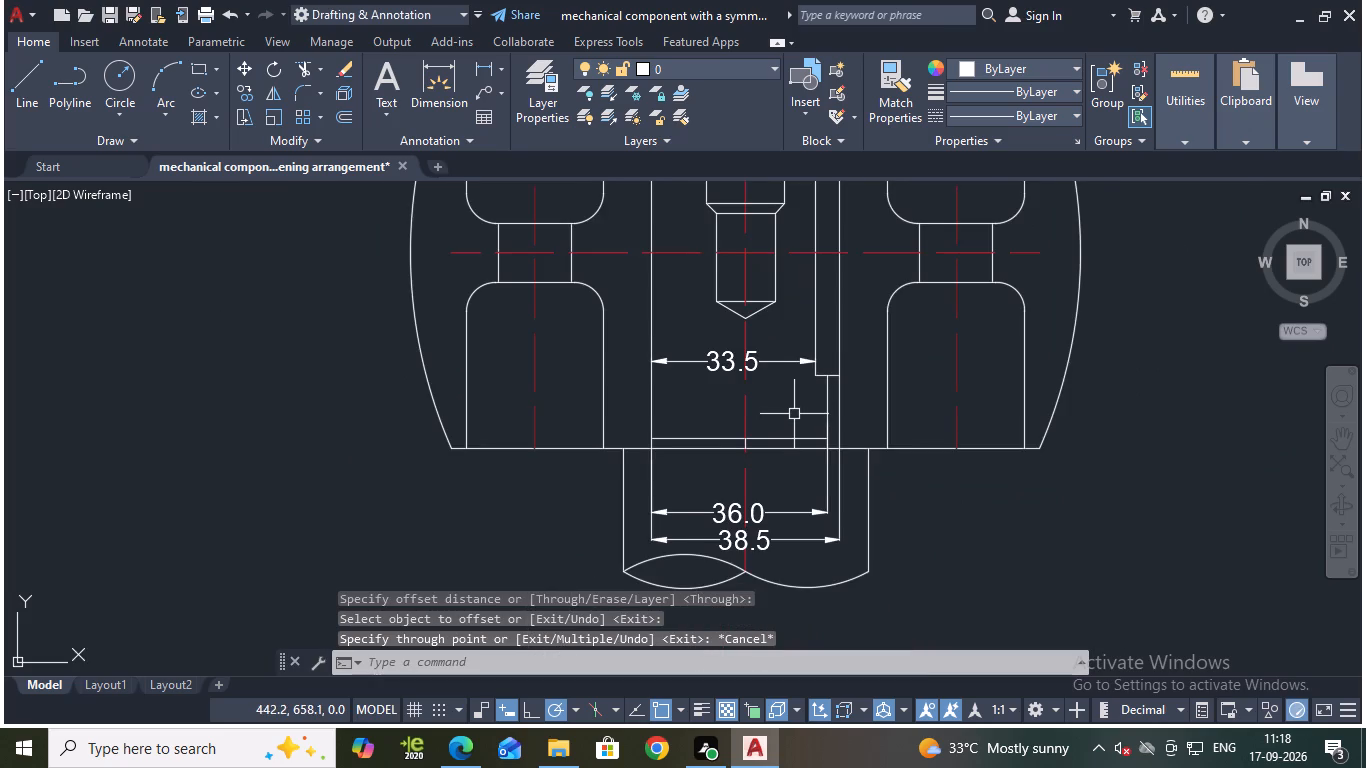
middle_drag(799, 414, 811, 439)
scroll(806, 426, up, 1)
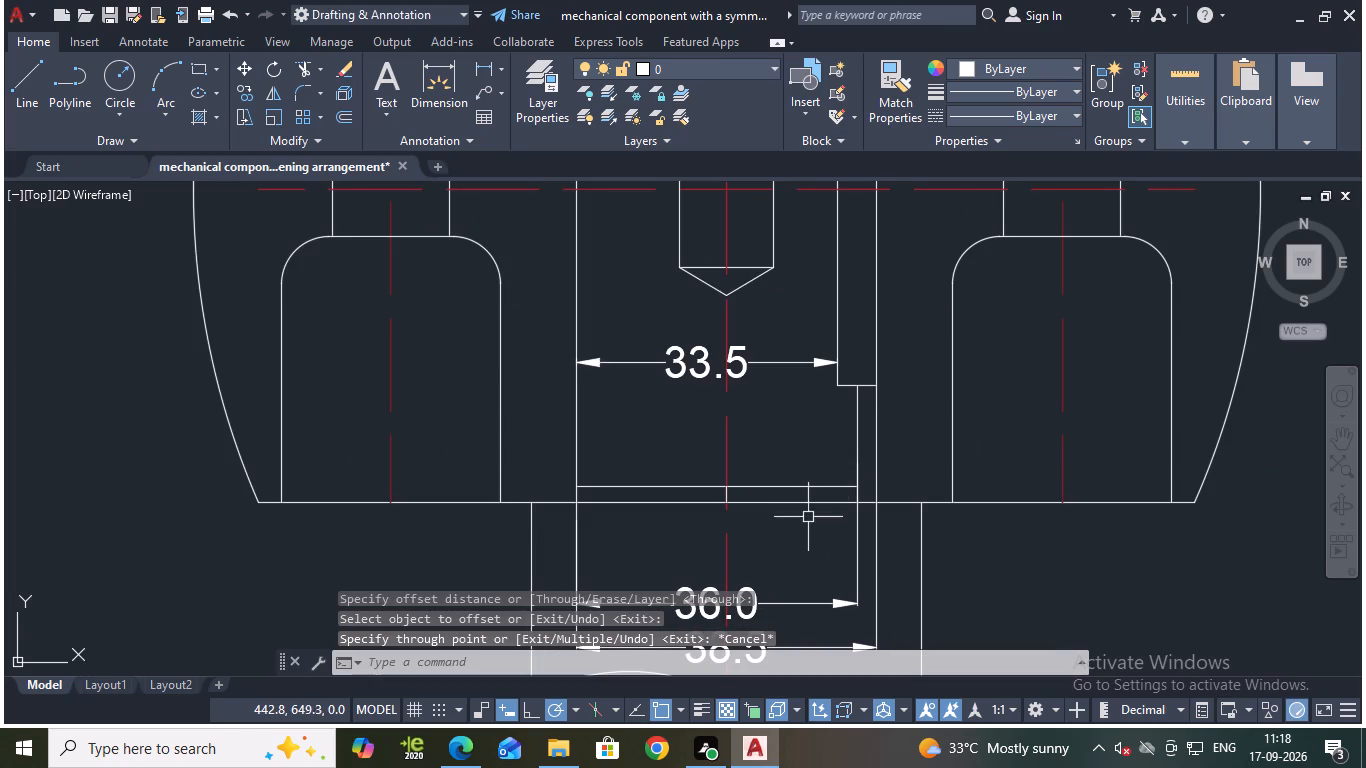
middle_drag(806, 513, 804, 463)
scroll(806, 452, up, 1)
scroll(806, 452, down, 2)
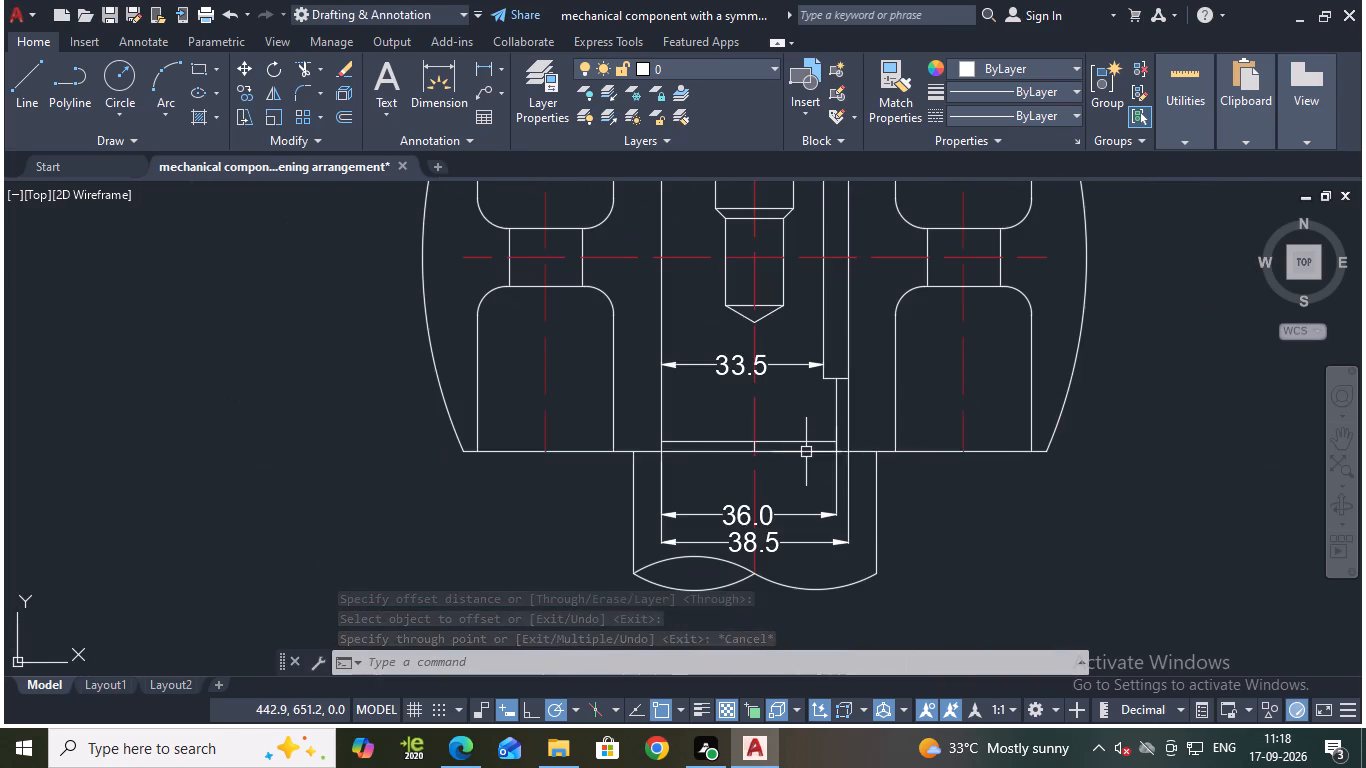
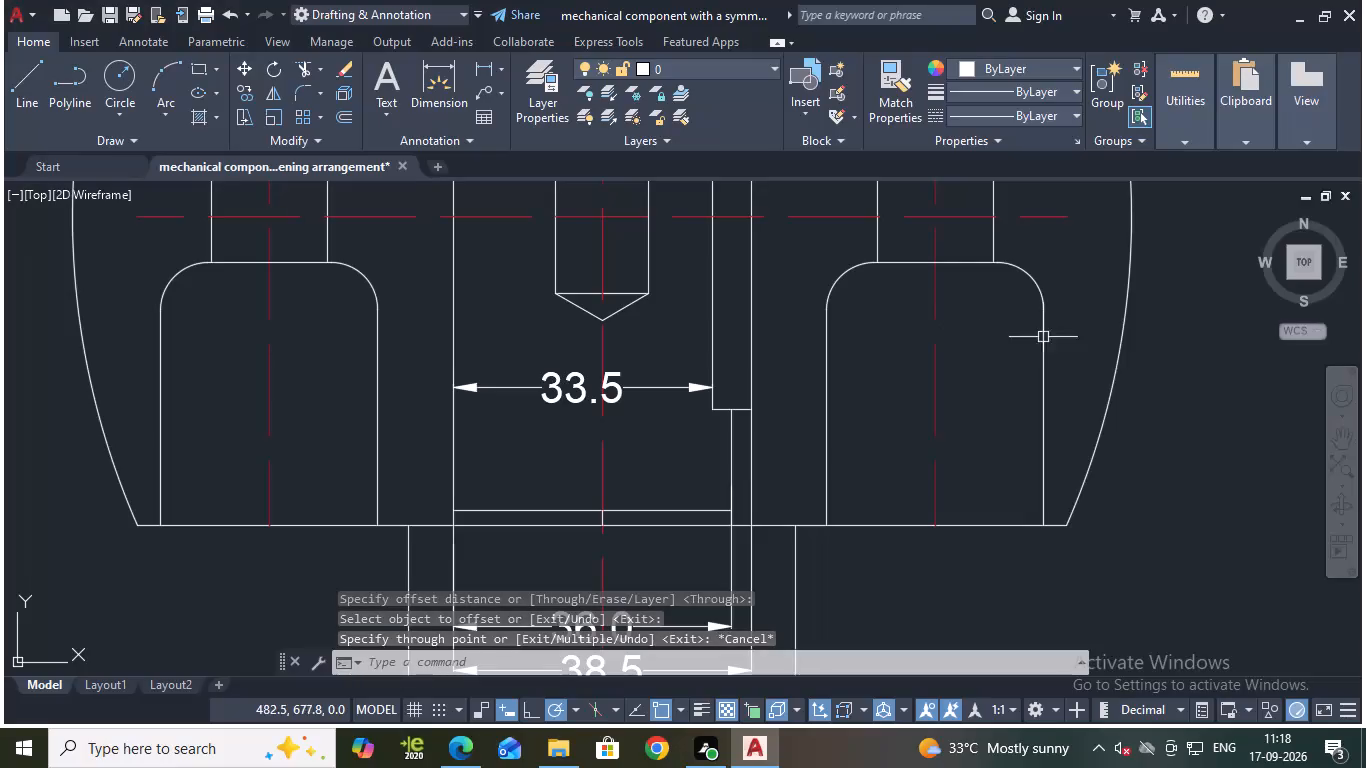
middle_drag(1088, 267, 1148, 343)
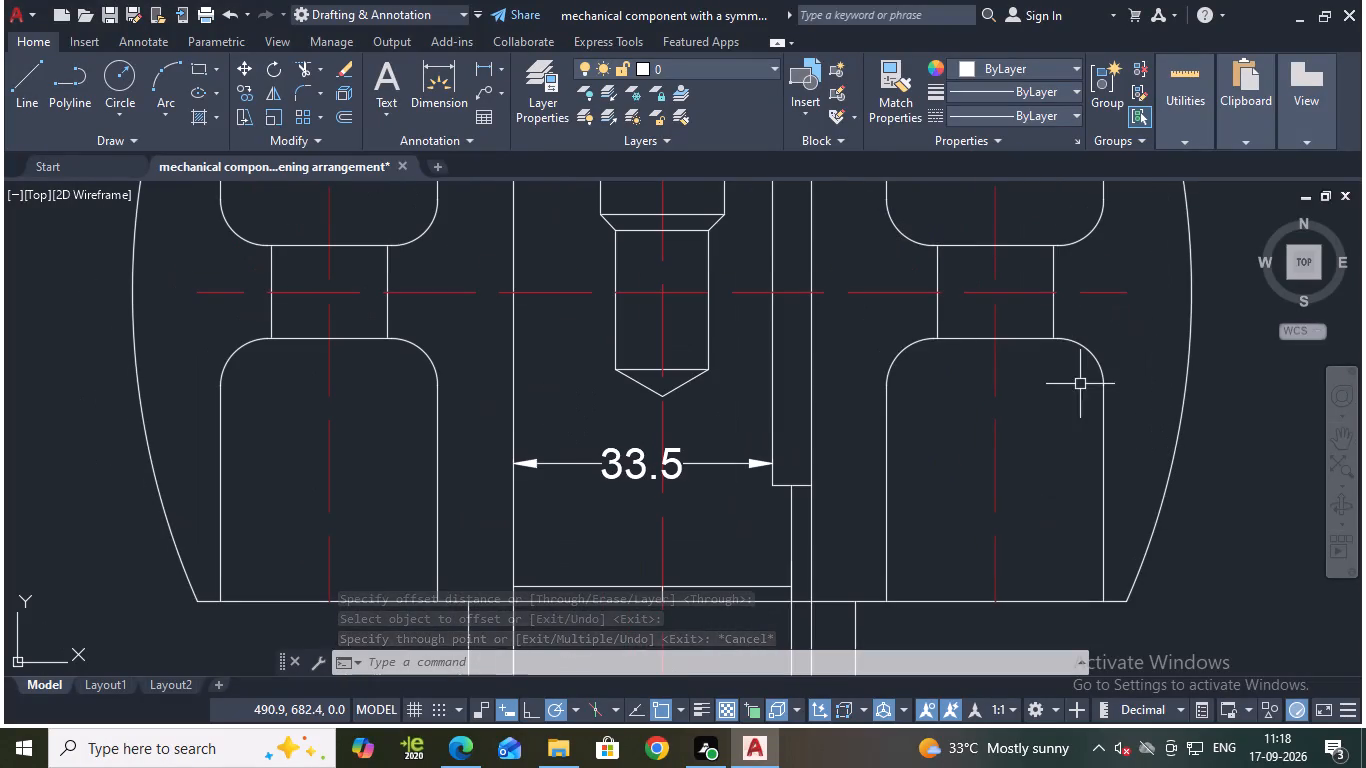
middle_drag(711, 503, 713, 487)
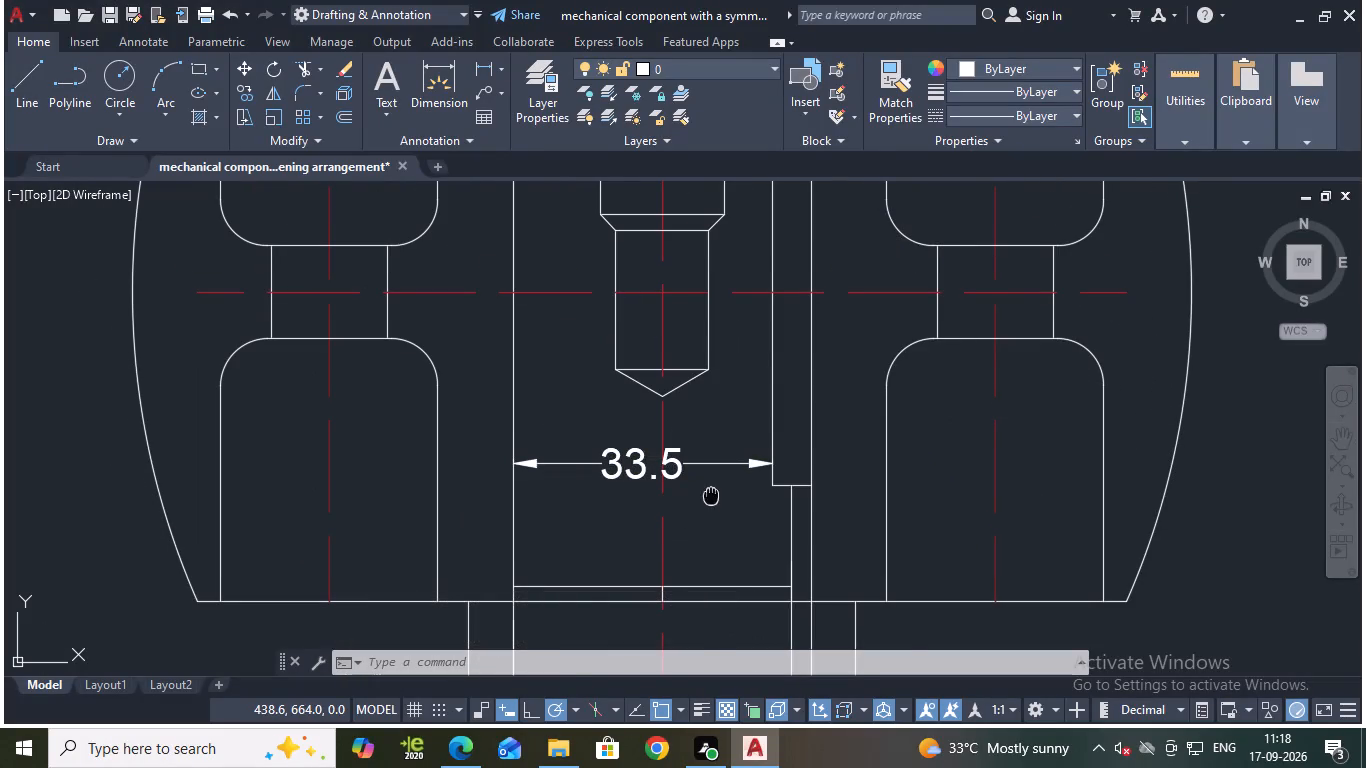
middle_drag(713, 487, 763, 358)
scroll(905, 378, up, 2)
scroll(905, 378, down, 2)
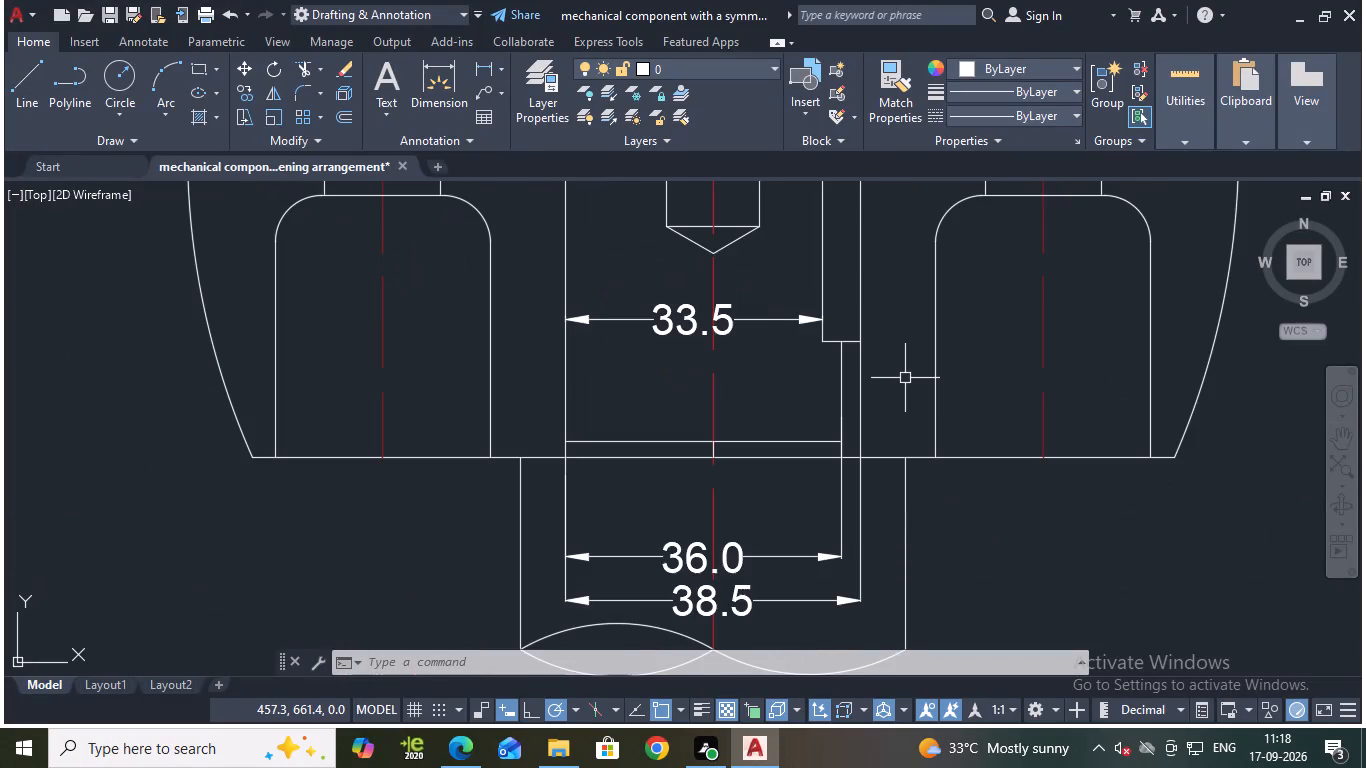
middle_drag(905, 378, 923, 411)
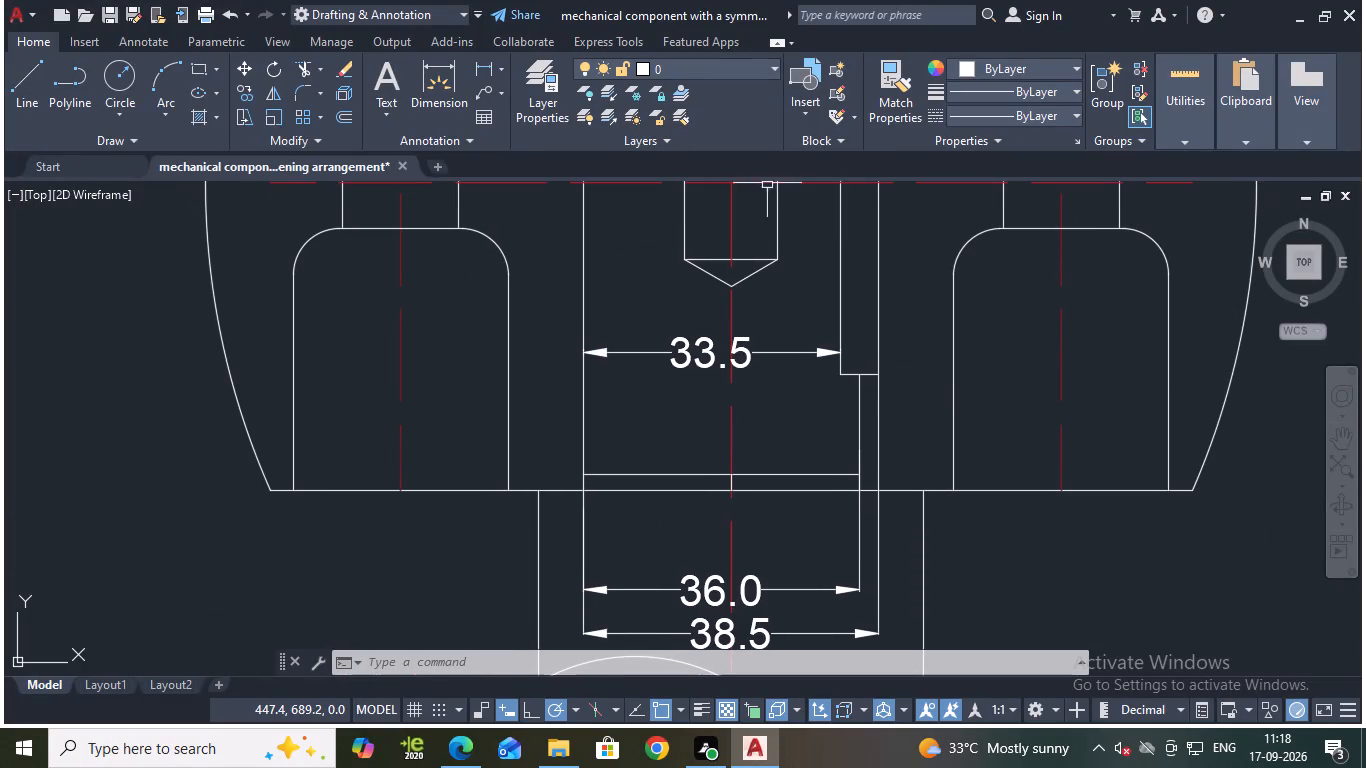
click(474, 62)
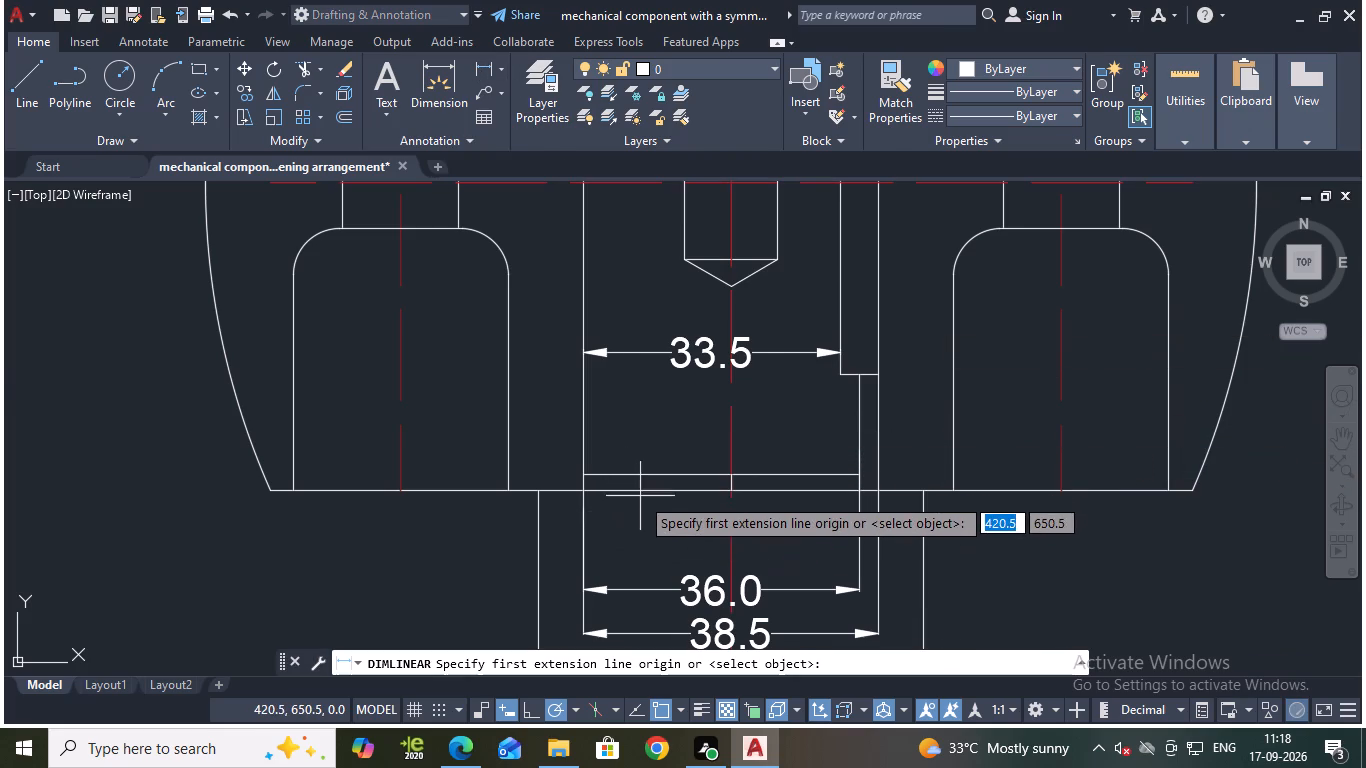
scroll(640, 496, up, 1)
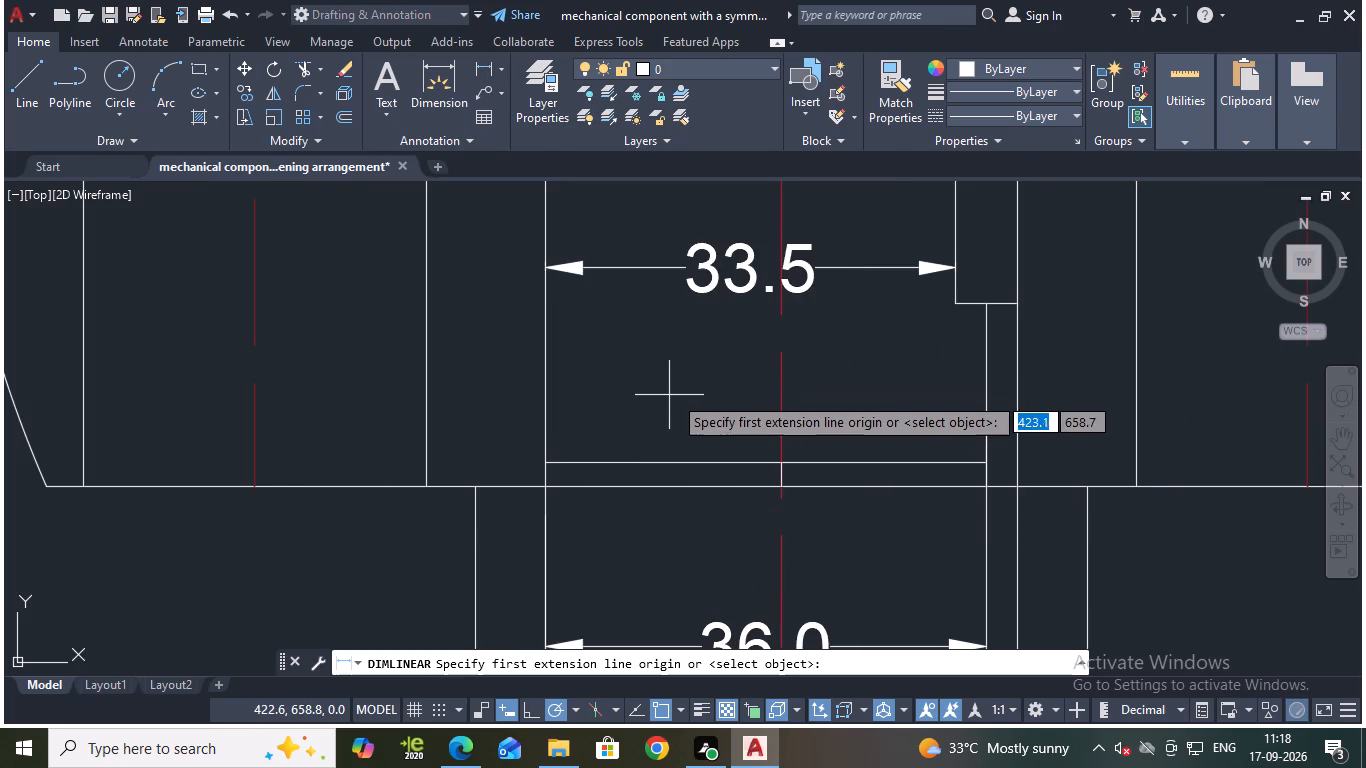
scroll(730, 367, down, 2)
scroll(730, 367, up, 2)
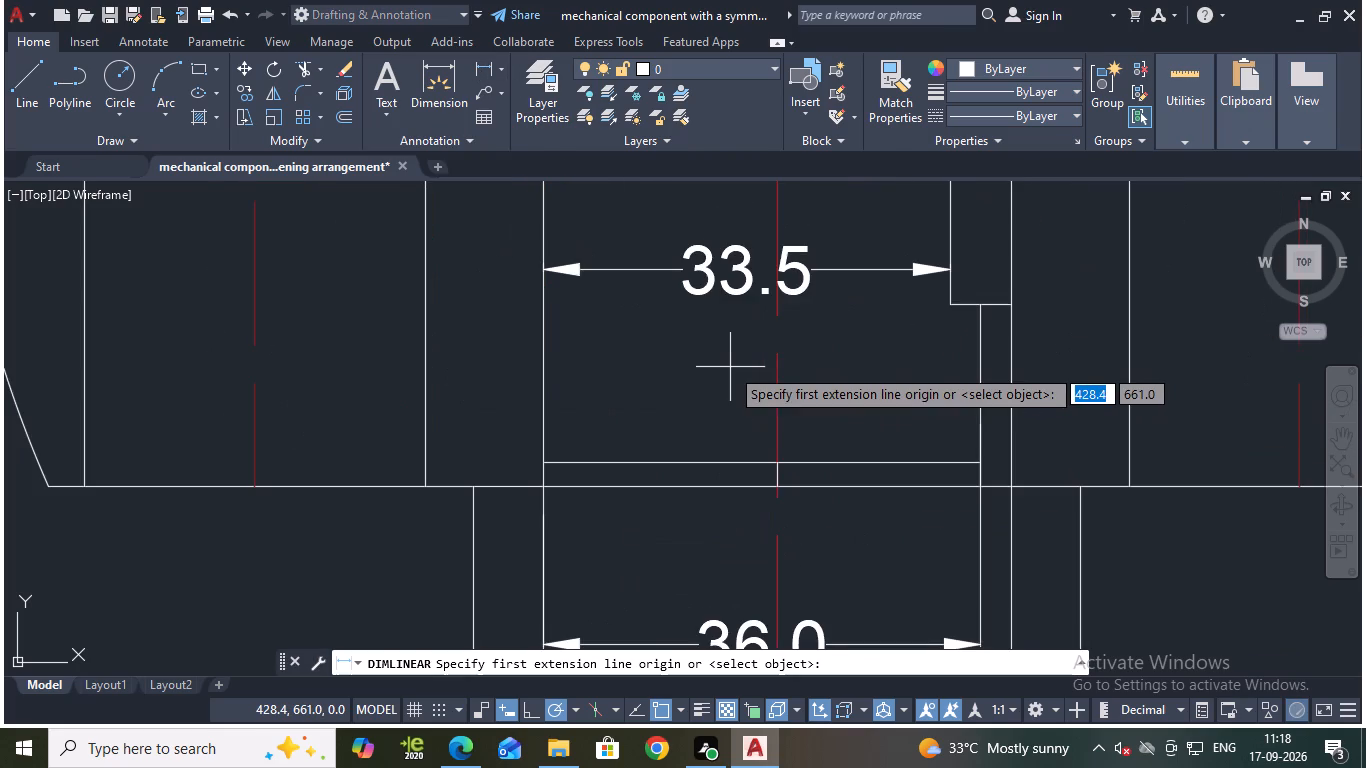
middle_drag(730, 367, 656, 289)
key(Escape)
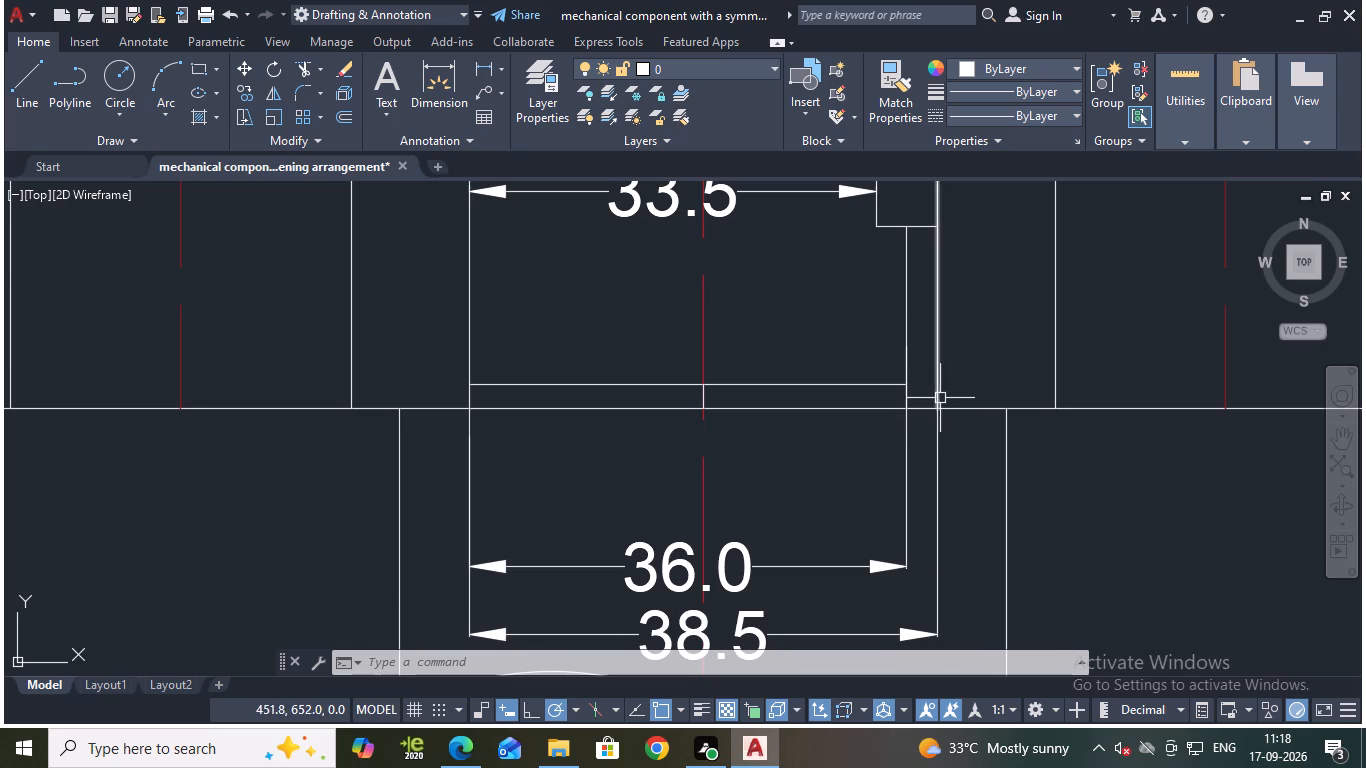
Measure the width from the central section's left vertical edge to its outermost right vertical line using a temporary linear dimension.
scroll(876, 448, down, 1)
middle_drag(865, 458, 895, 478)
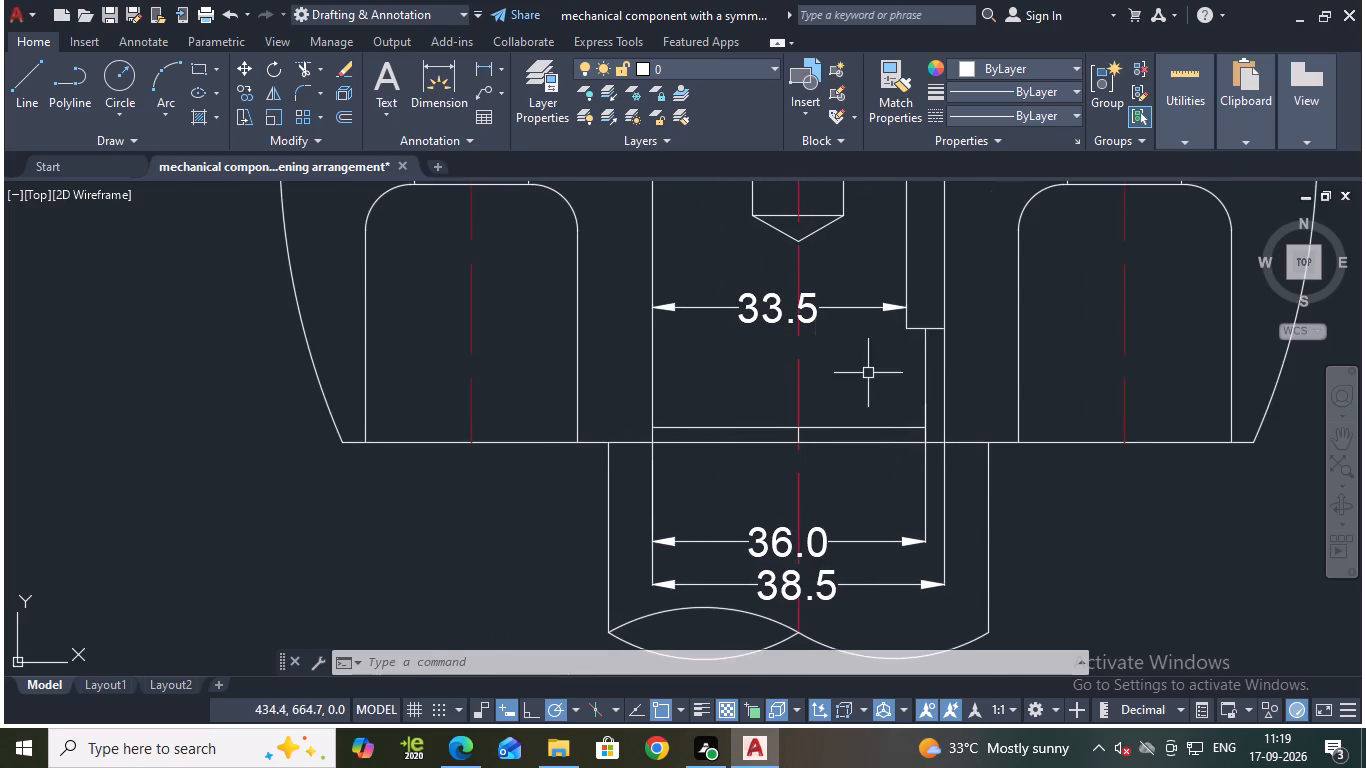
scroll(876, 373, up, 1)
middle_drag(916, 375, 943, 366)
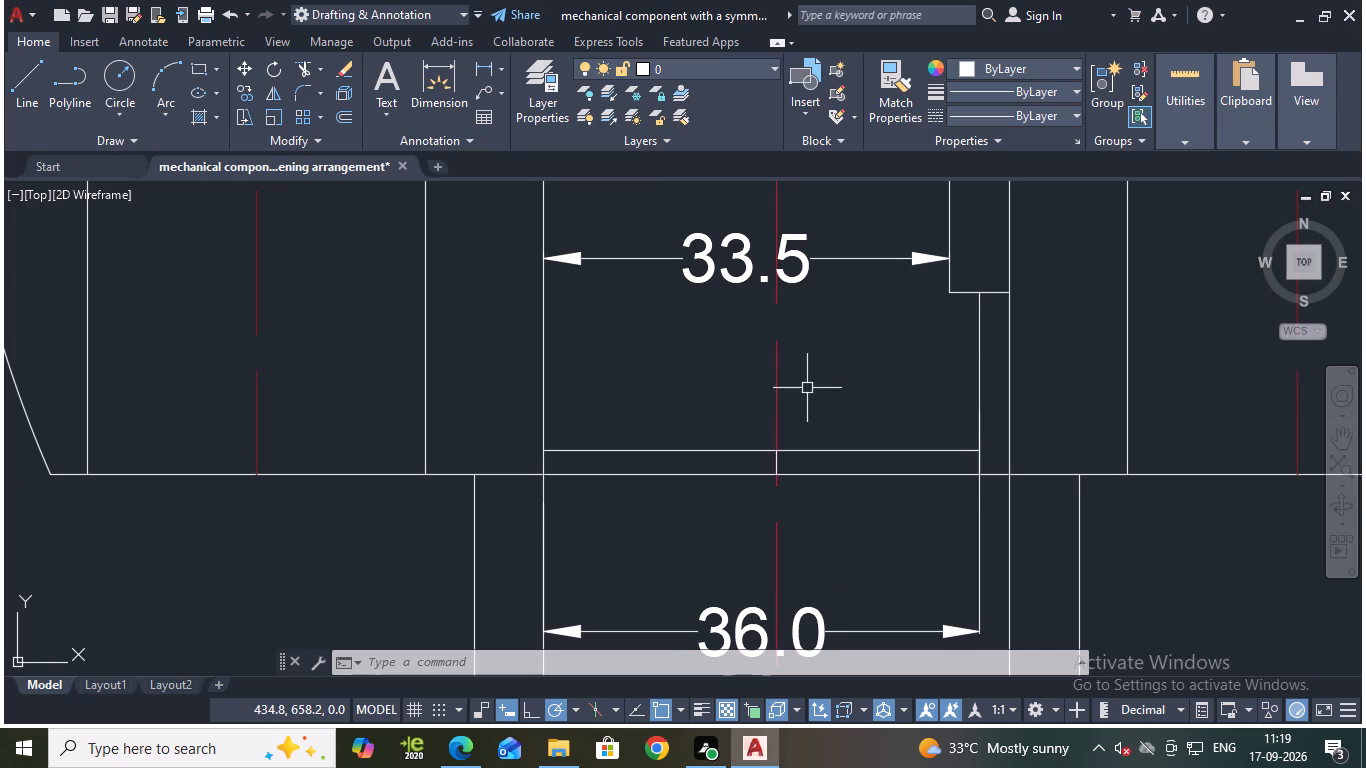
click(490, 65)
click(541, 427)
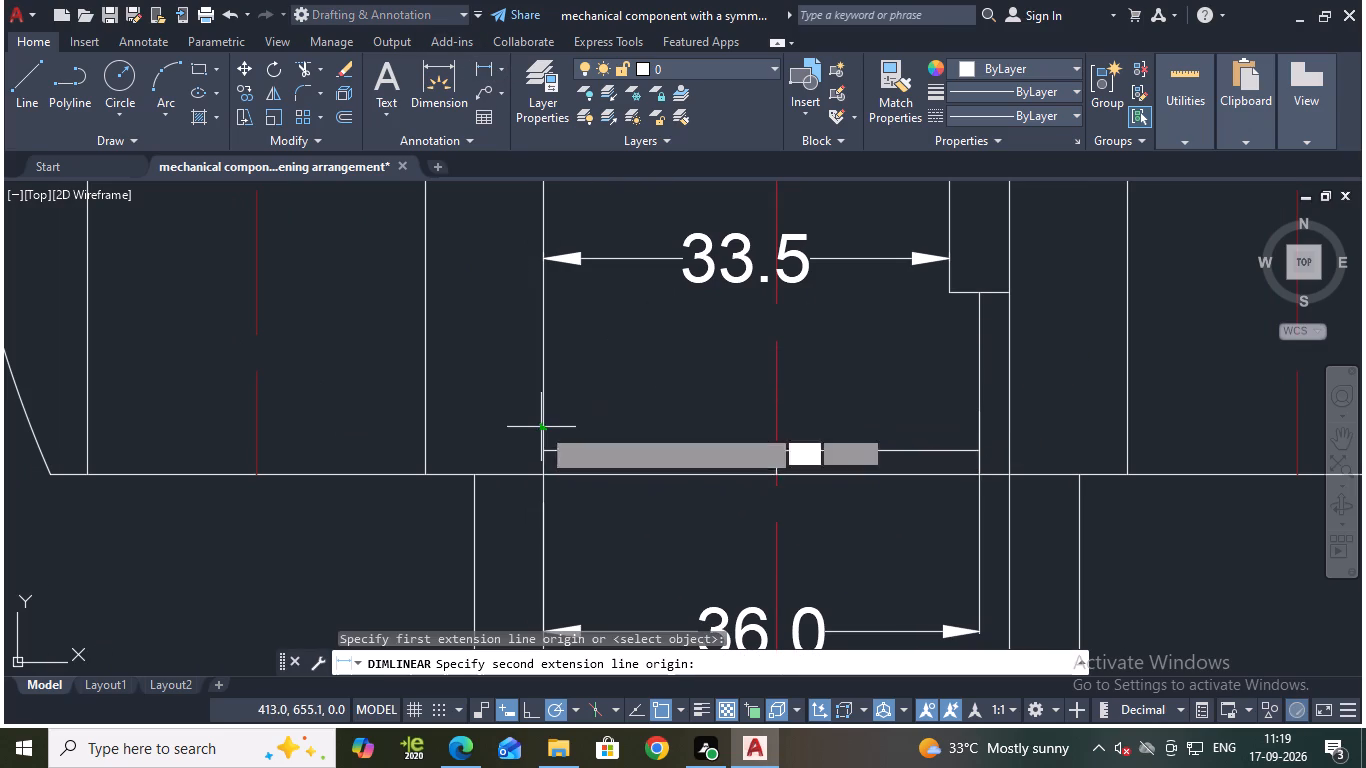
click(1008, 425)
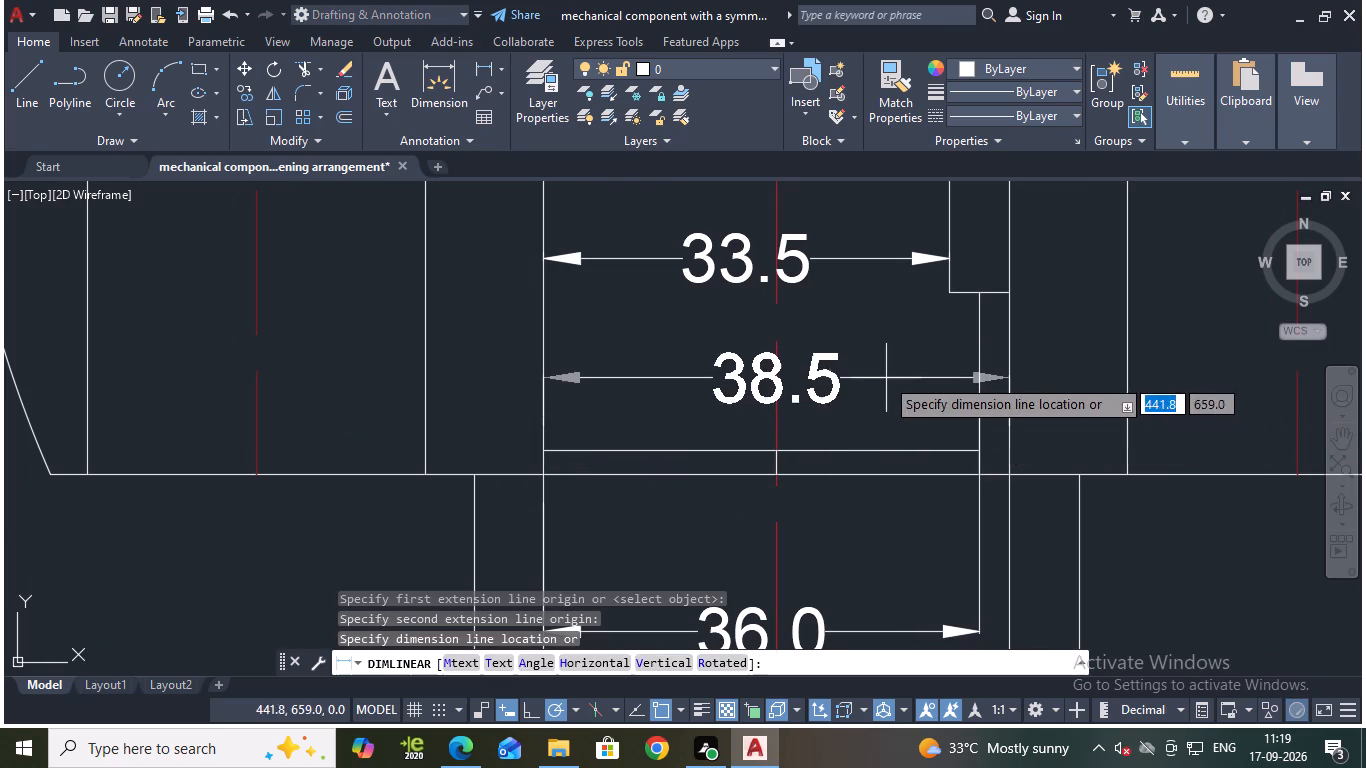
middle_drag(851, 478, 860, 344)
key(Escape)
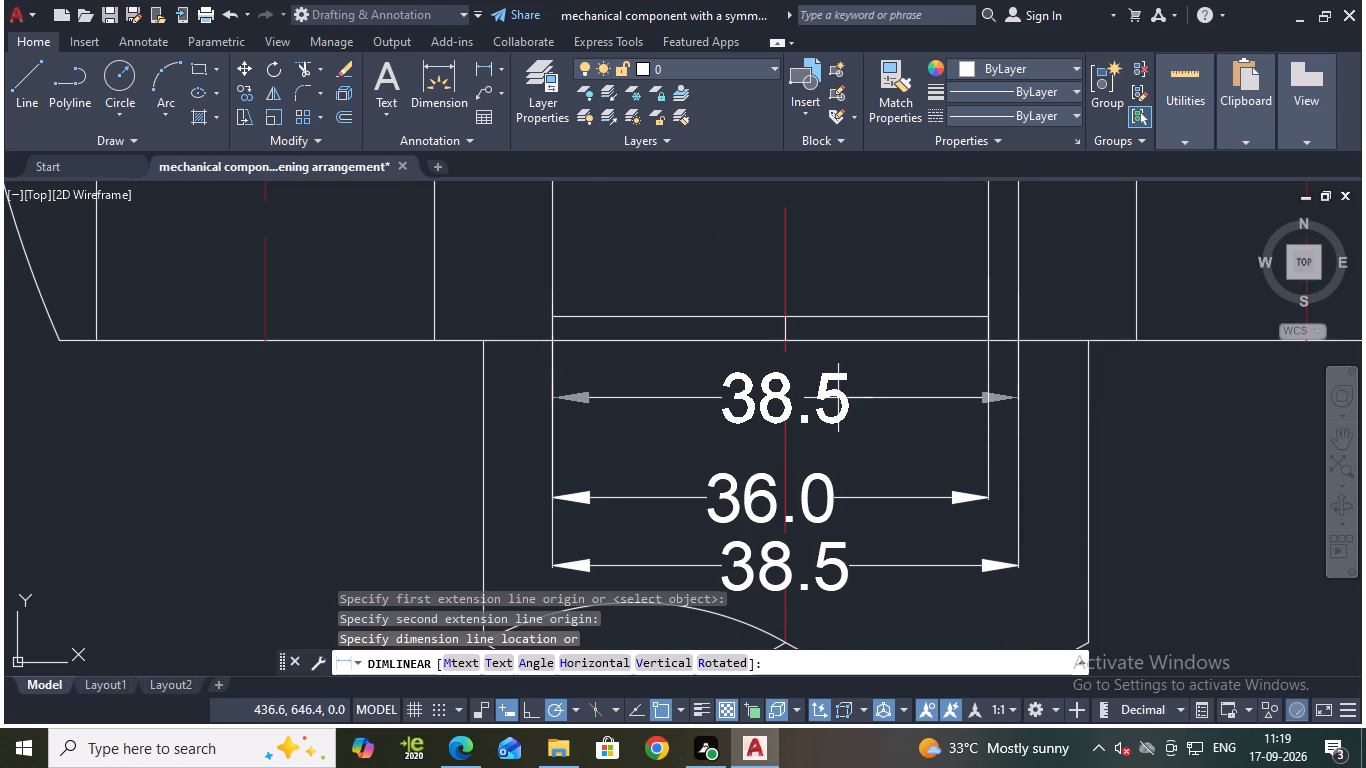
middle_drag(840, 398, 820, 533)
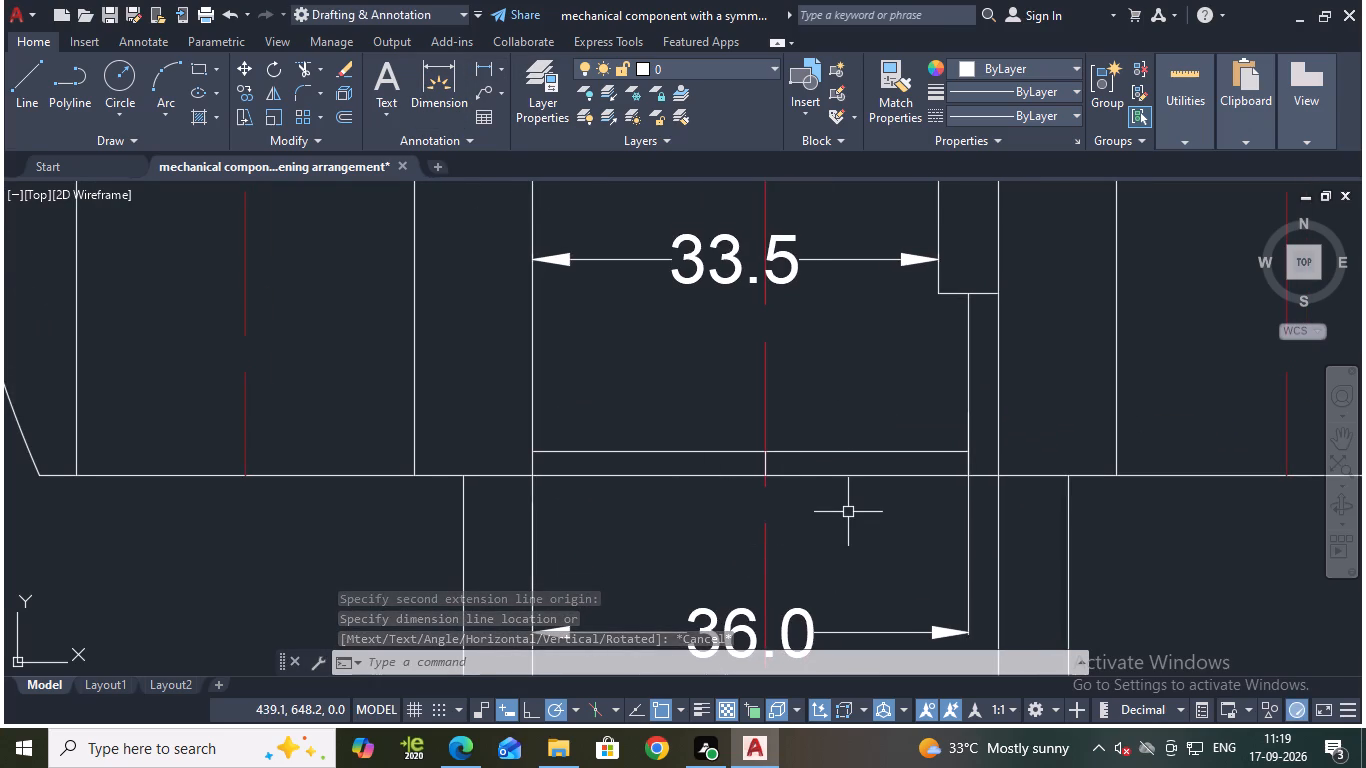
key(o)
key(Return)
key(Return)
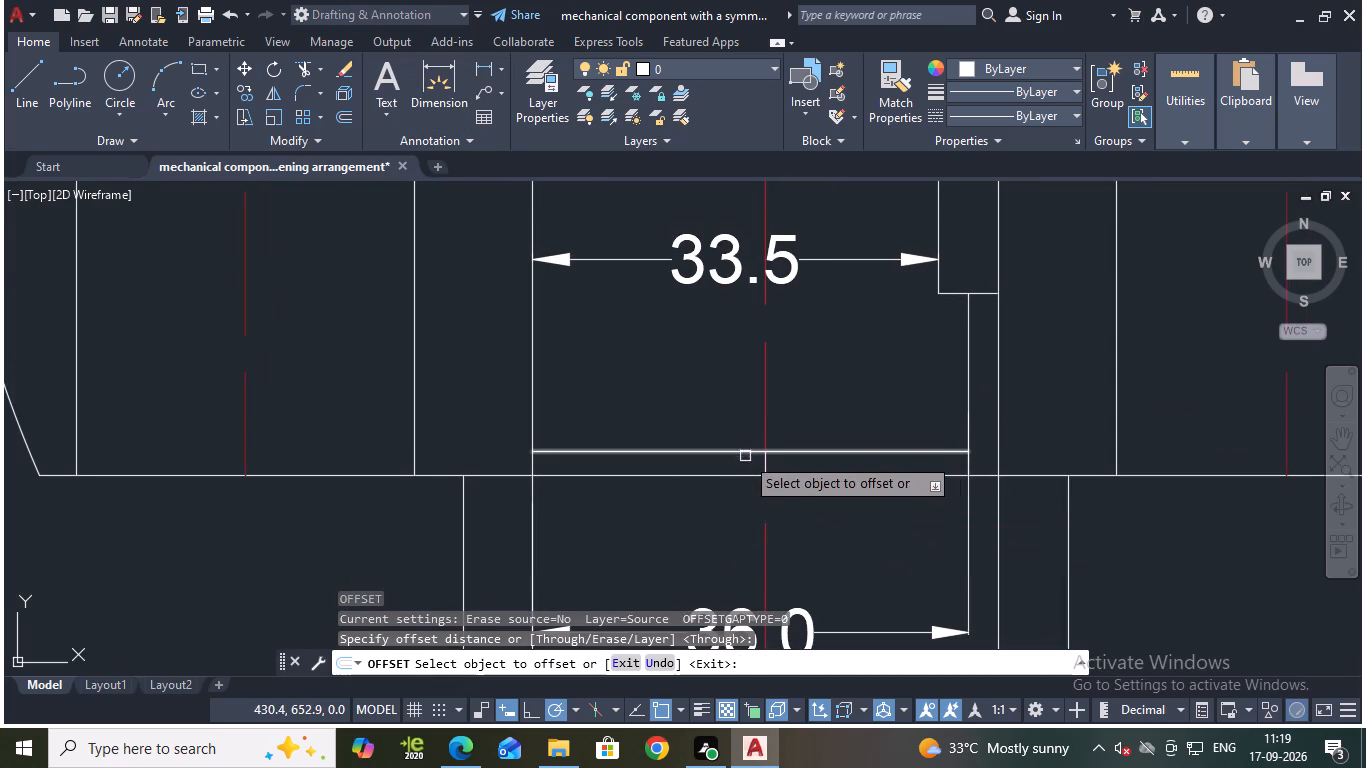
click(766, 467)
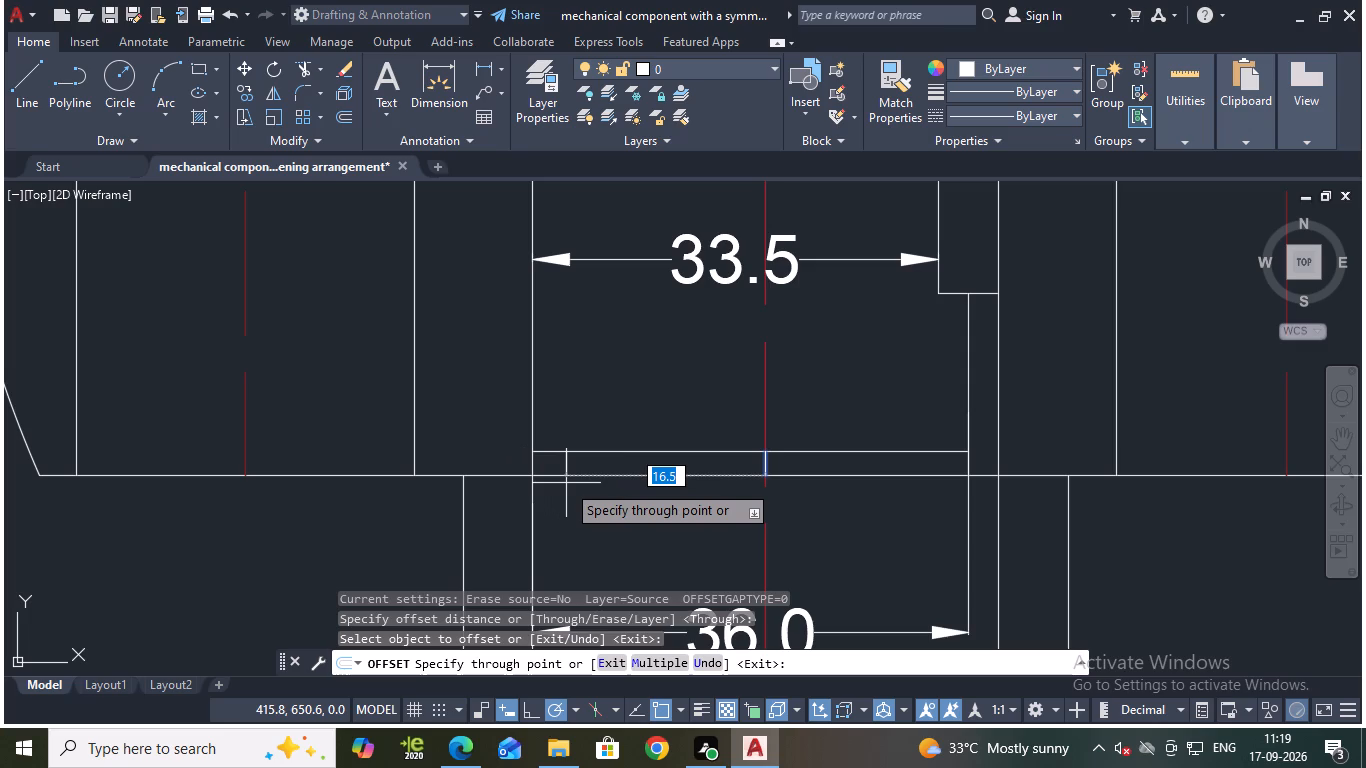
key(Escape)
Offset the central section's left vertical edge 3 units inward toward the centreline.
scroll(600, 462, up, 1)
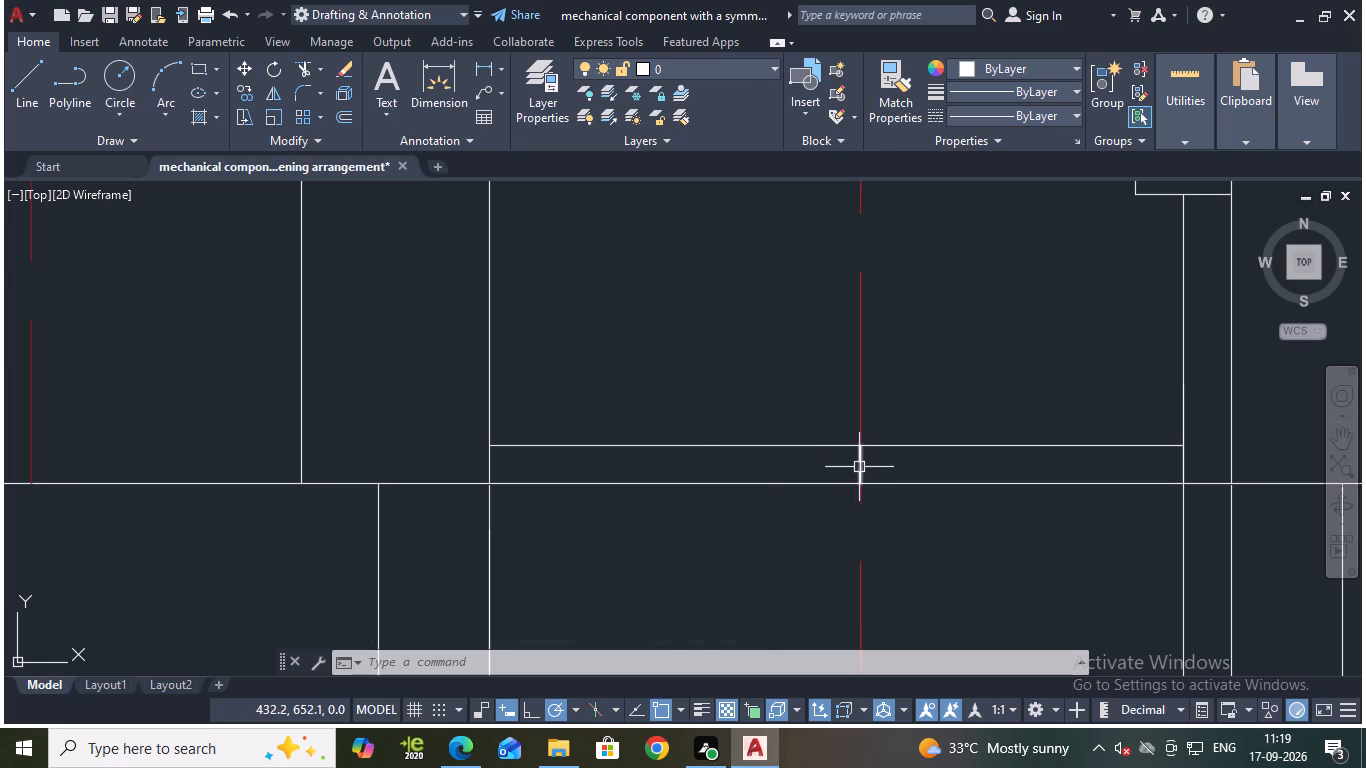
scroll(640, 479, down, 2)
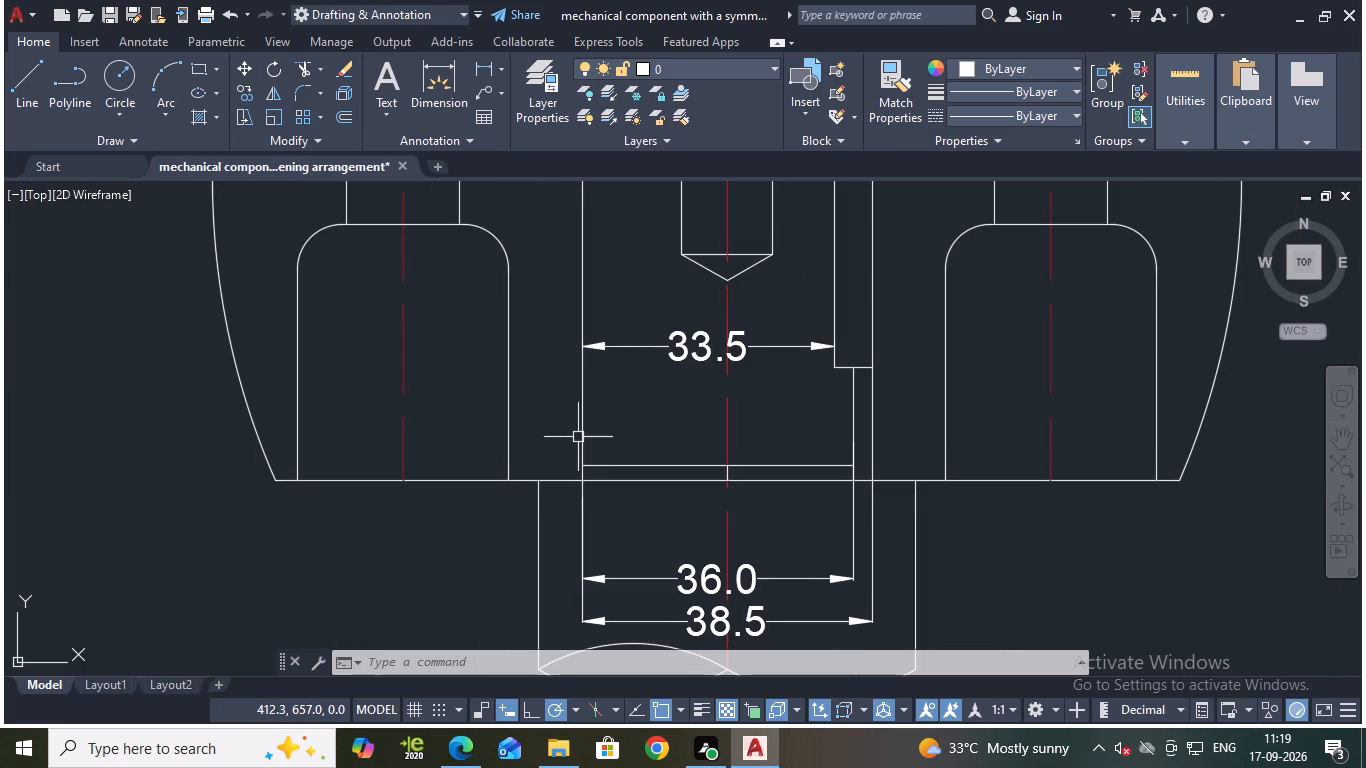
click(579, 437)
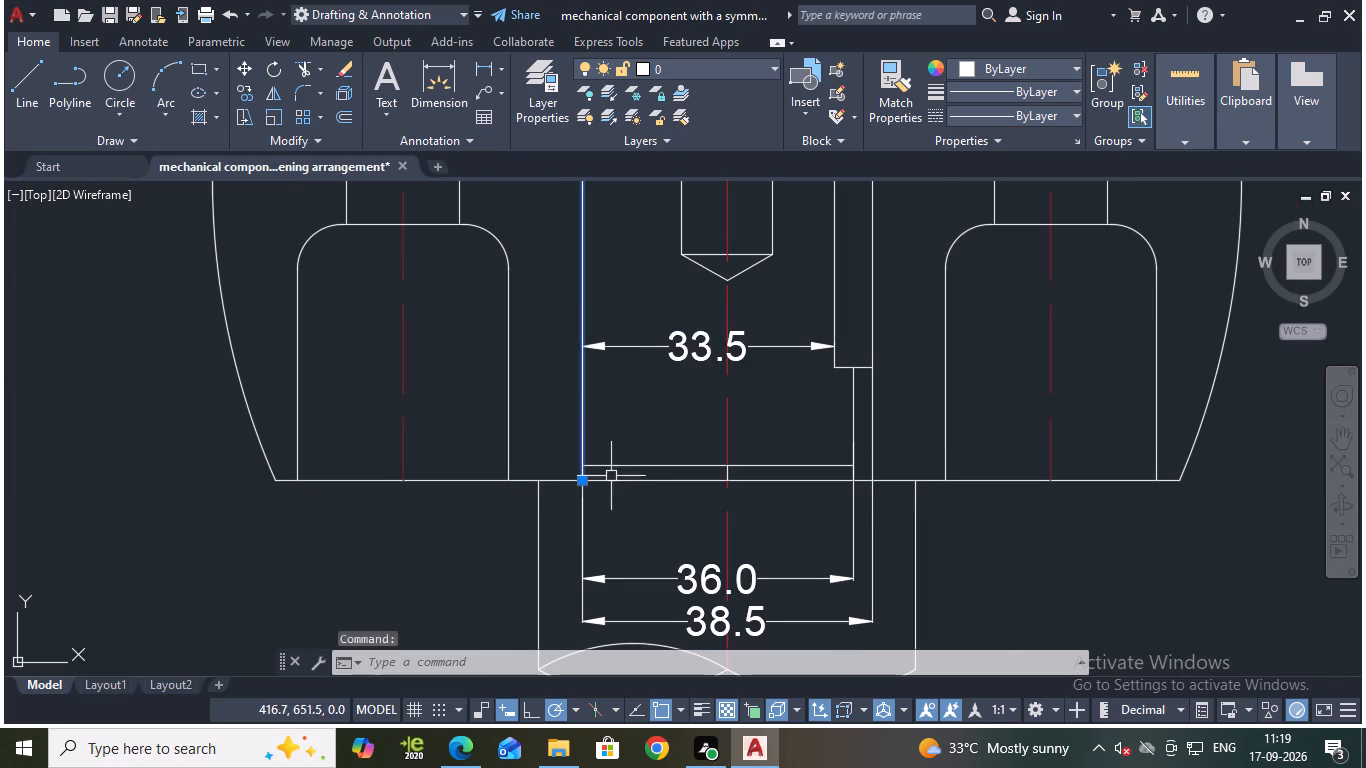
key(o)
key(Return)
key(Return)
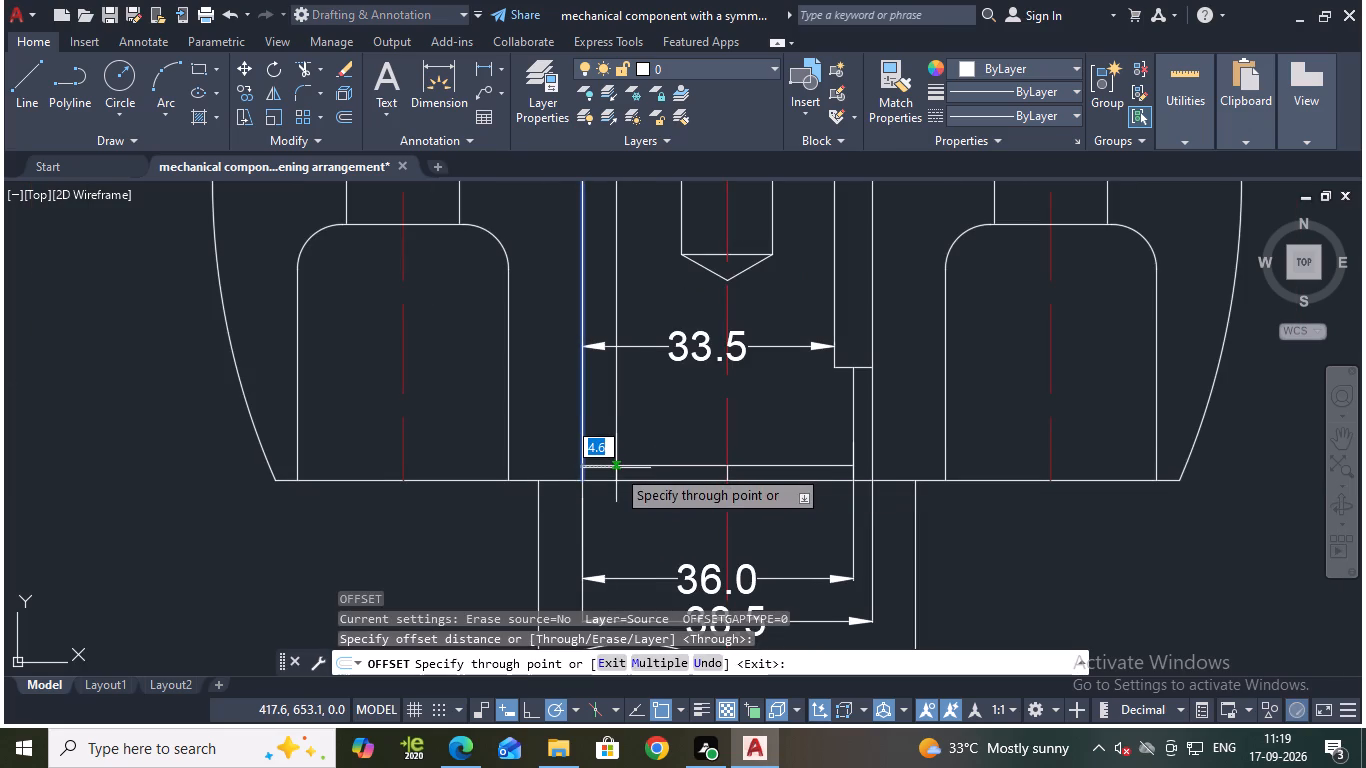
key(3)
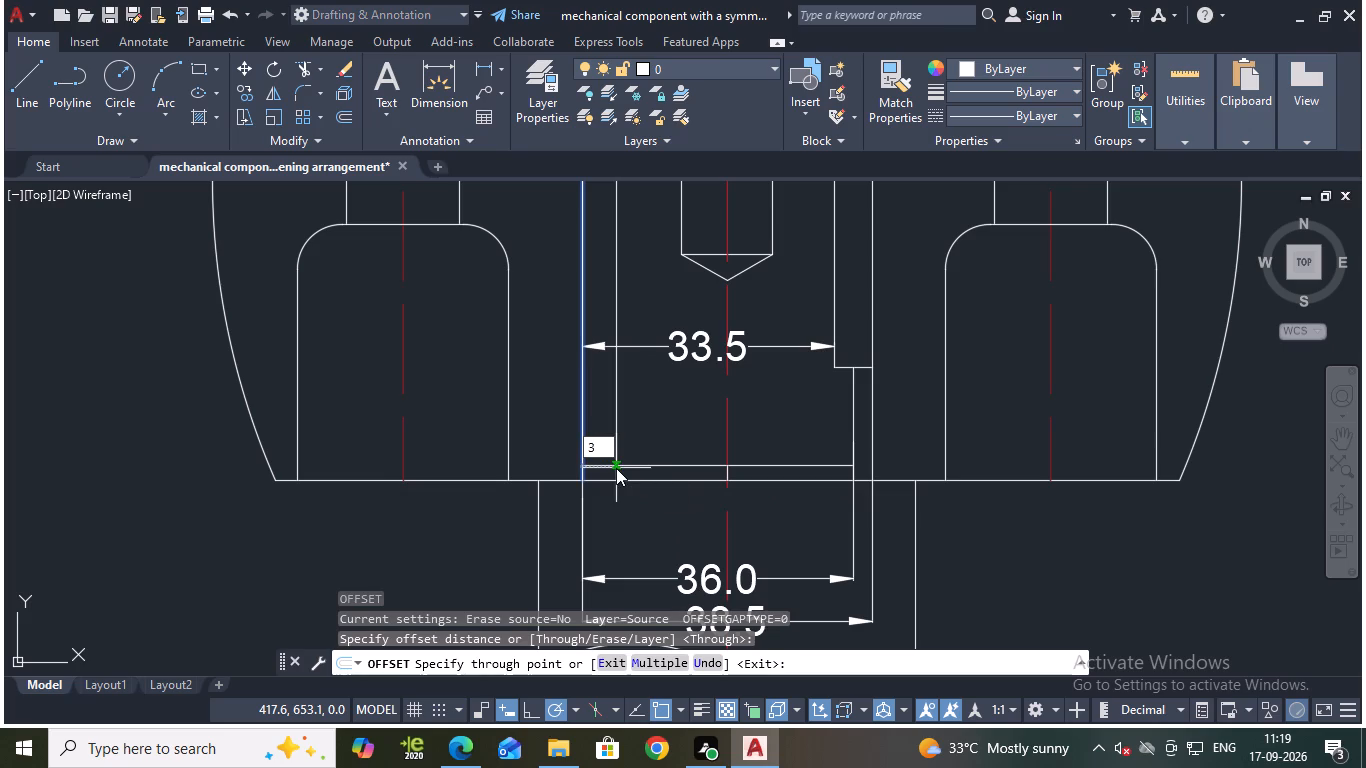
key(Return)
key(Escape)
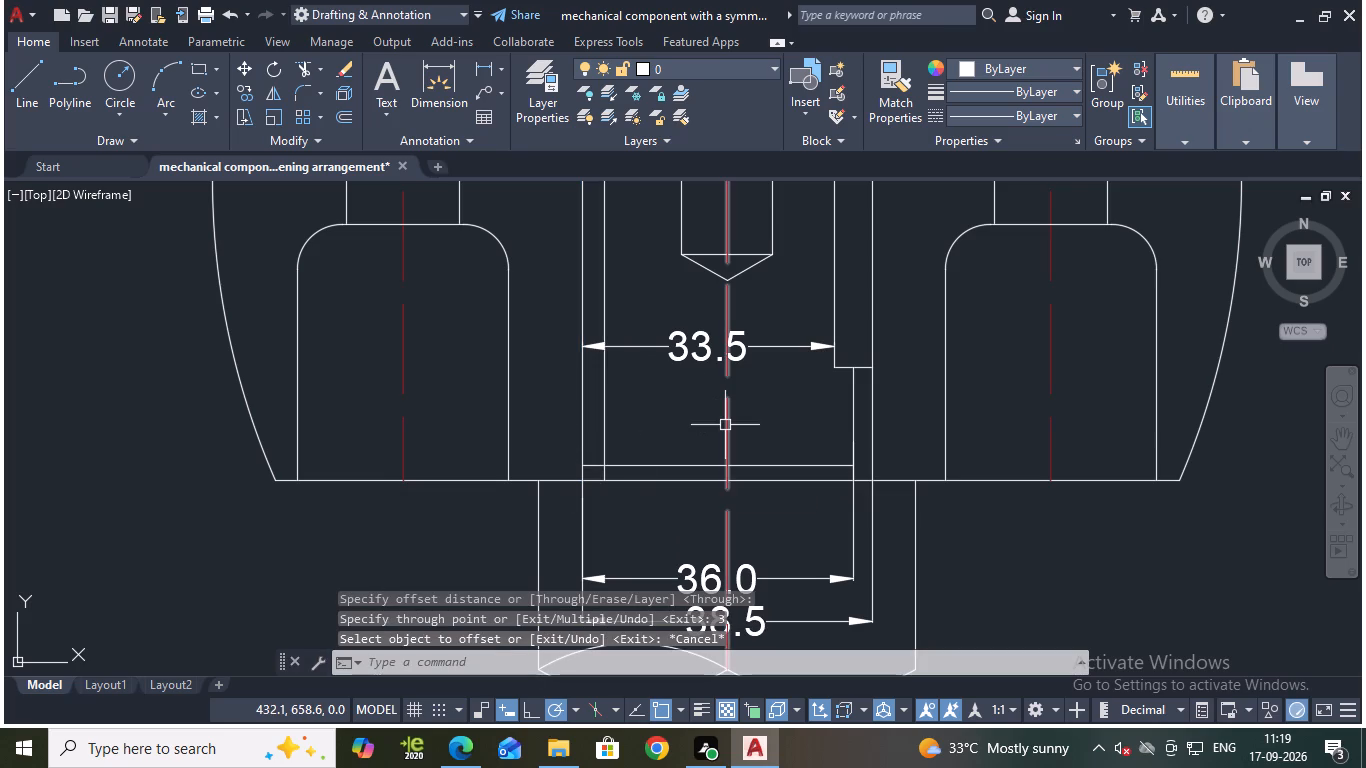
Trim the offset line above the lower horizontal line and trim away the short vertical segment on the centreline.
text(tr)
key(Return)
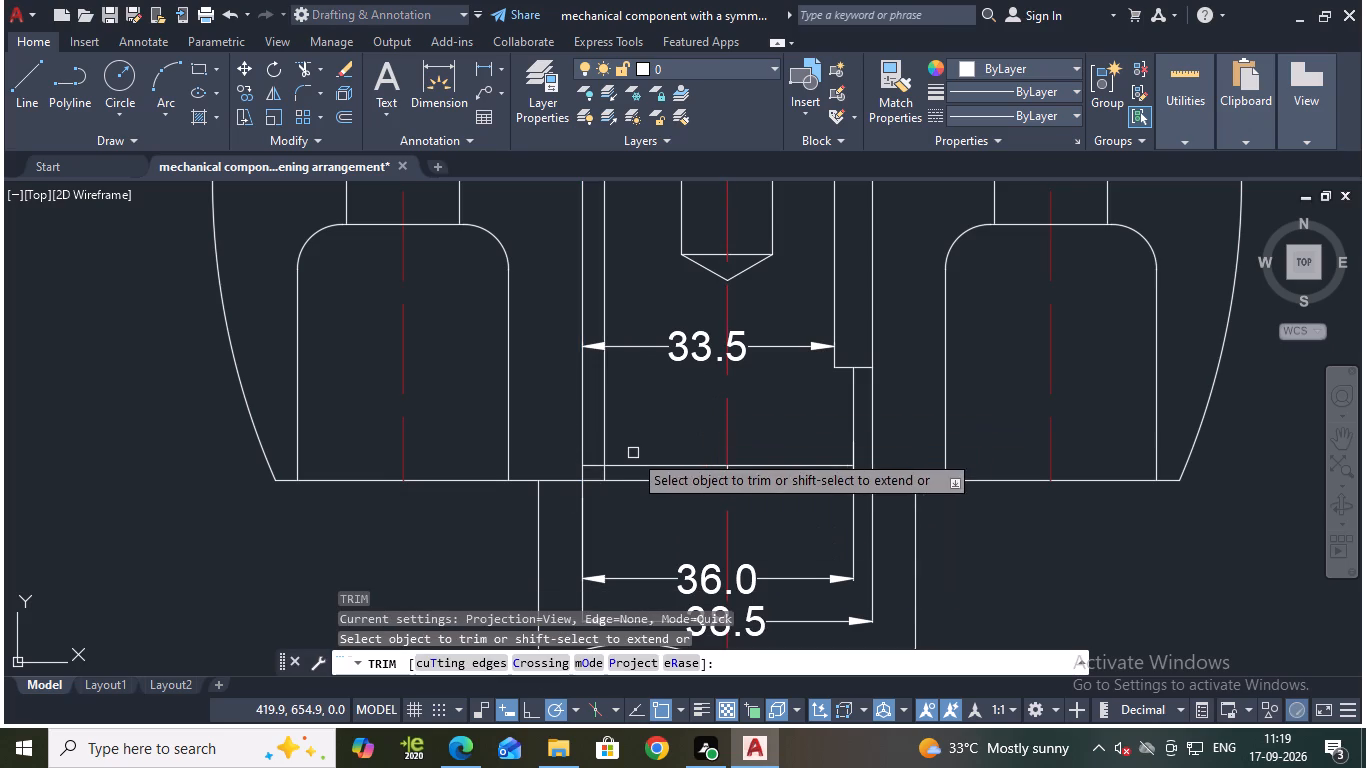
click(606, 452)
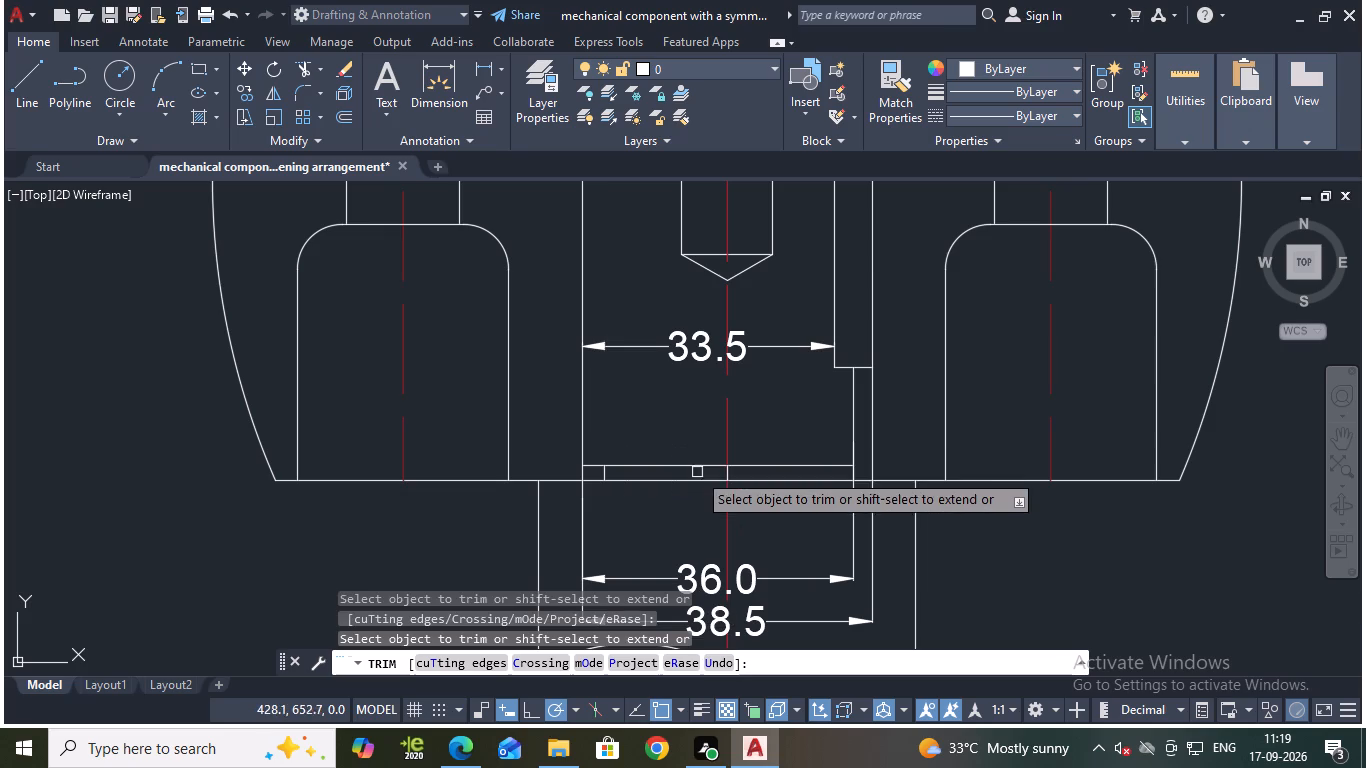
scroll(731, 484, up, 1)
click(725, 475)
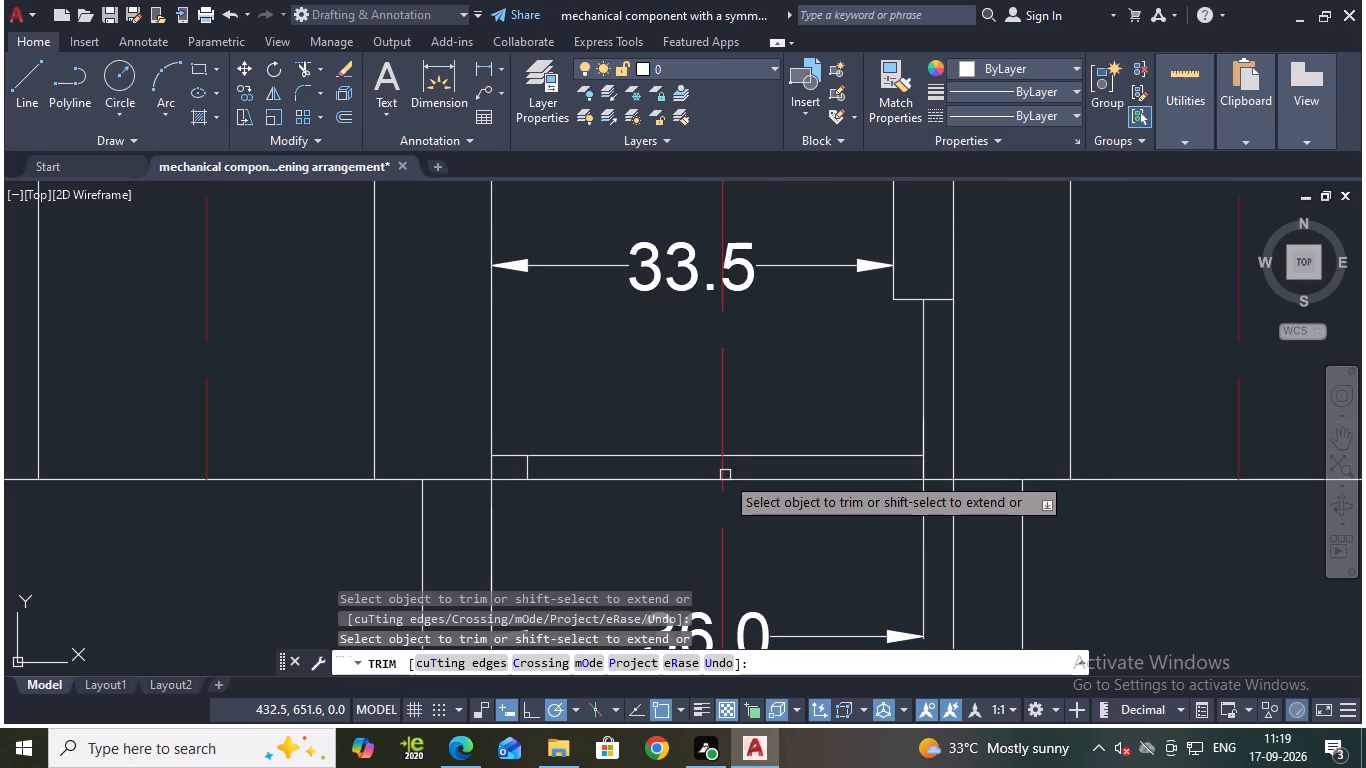
key(Escape)
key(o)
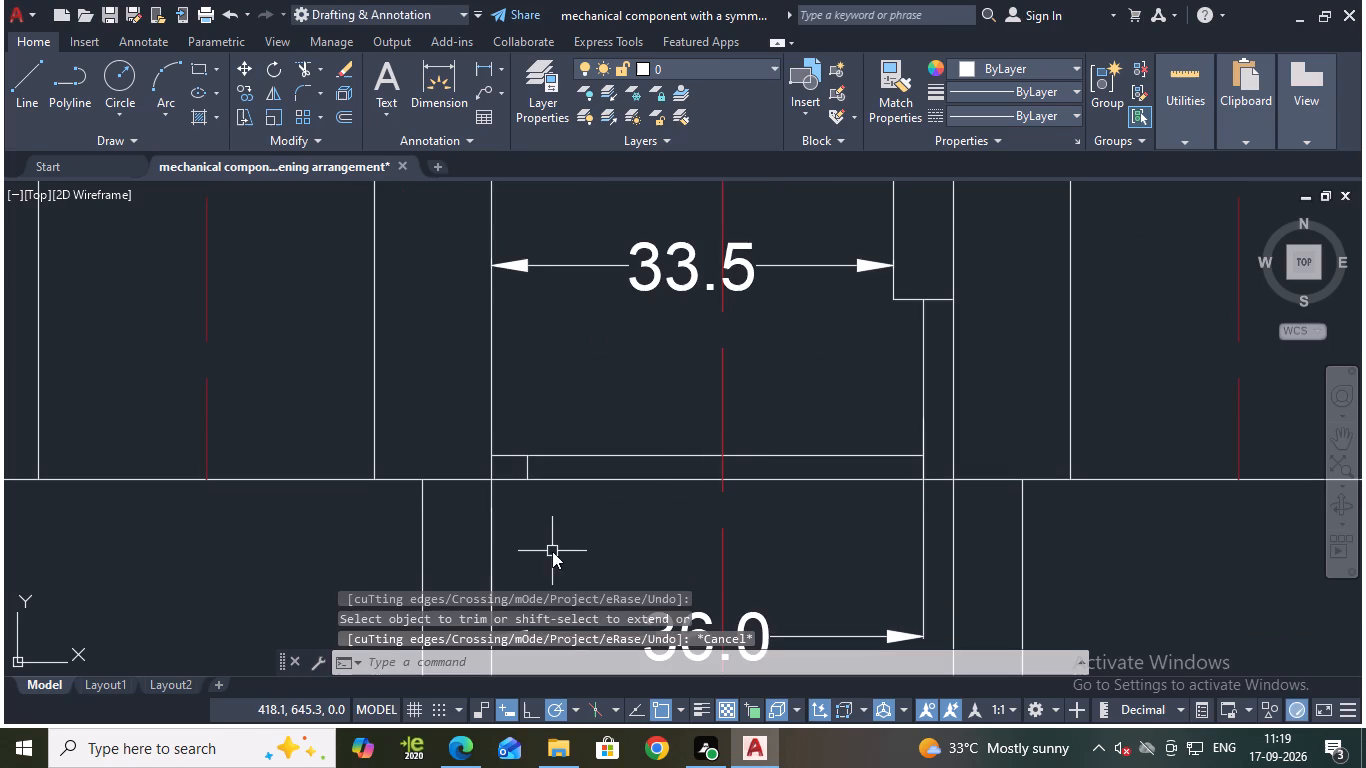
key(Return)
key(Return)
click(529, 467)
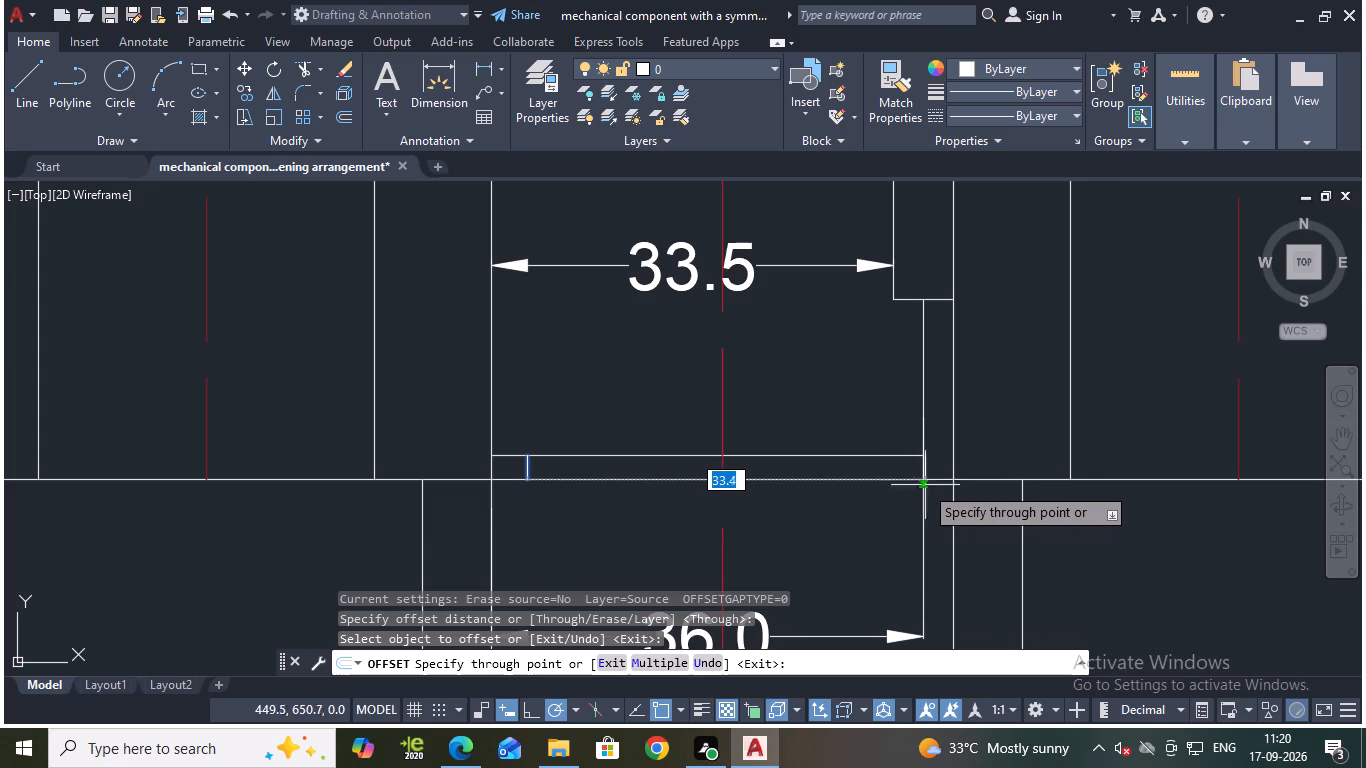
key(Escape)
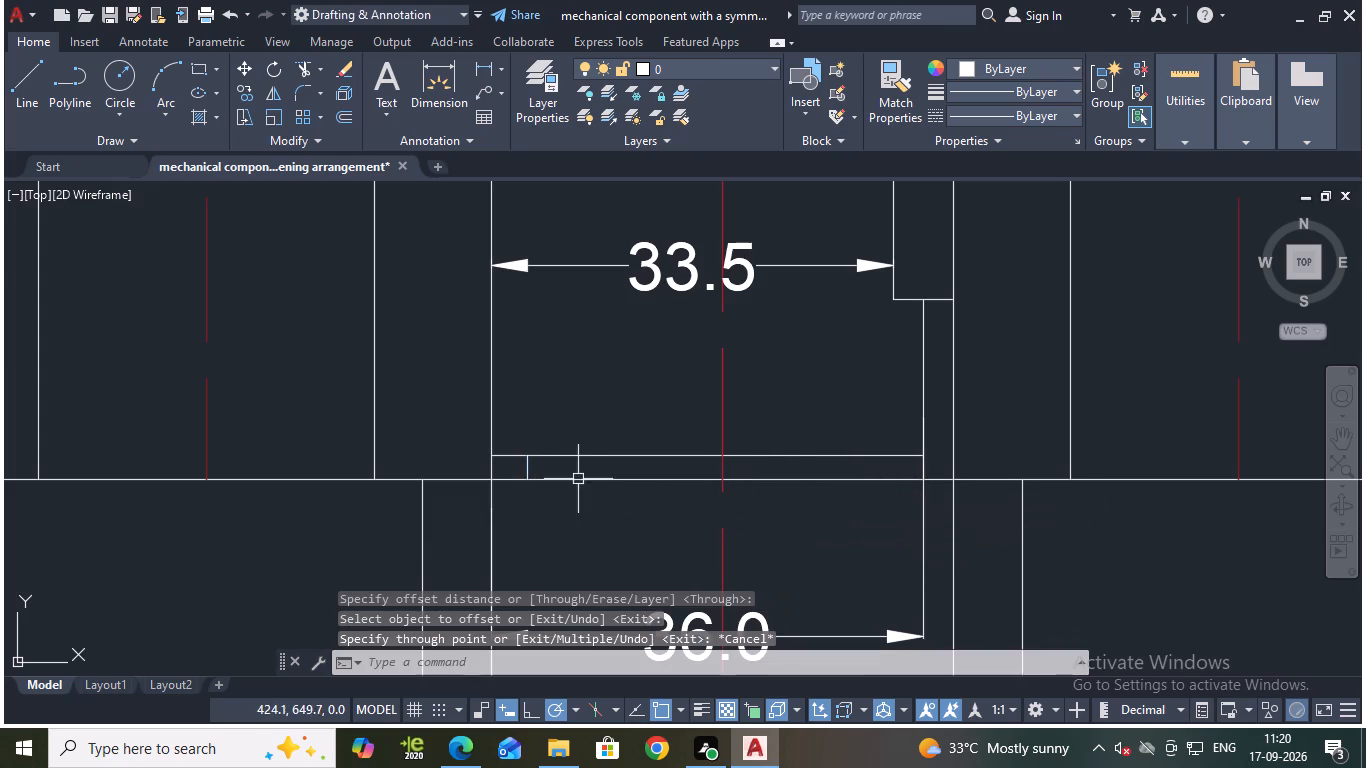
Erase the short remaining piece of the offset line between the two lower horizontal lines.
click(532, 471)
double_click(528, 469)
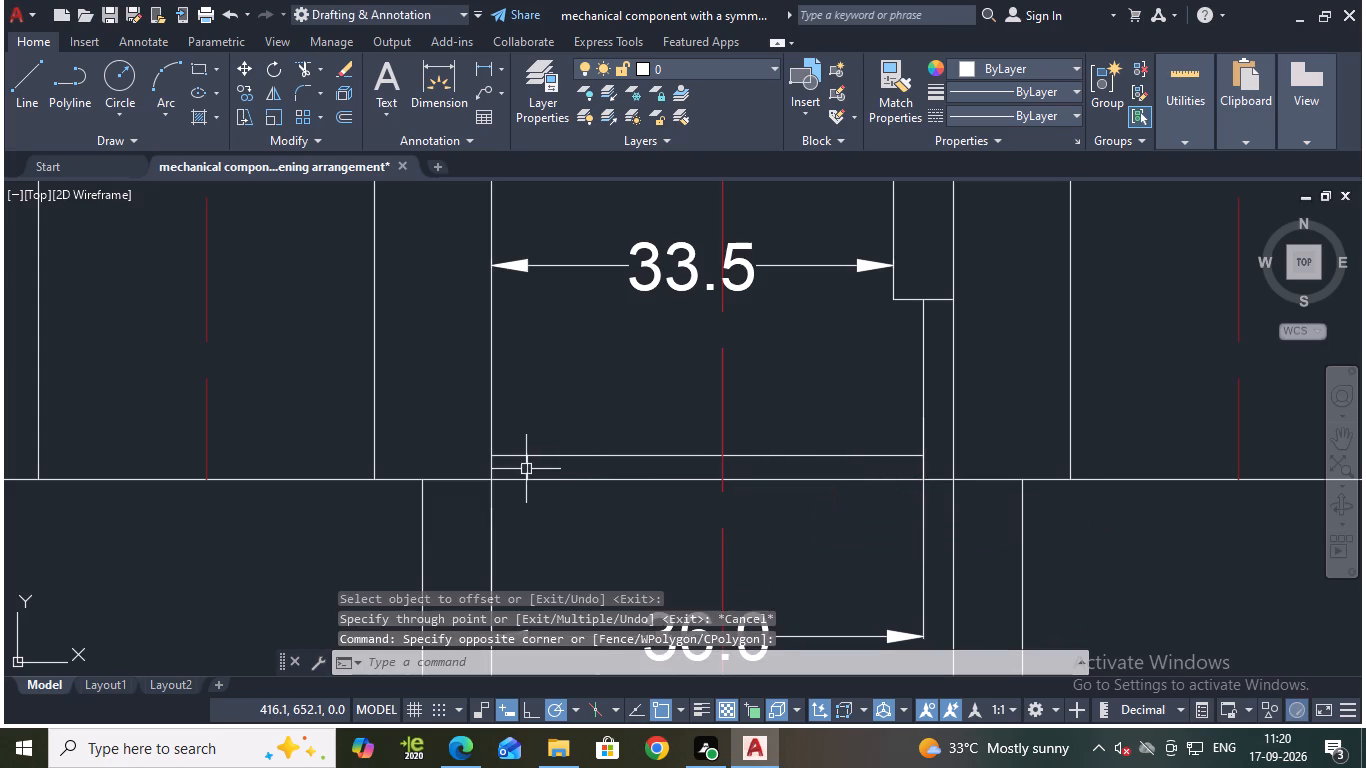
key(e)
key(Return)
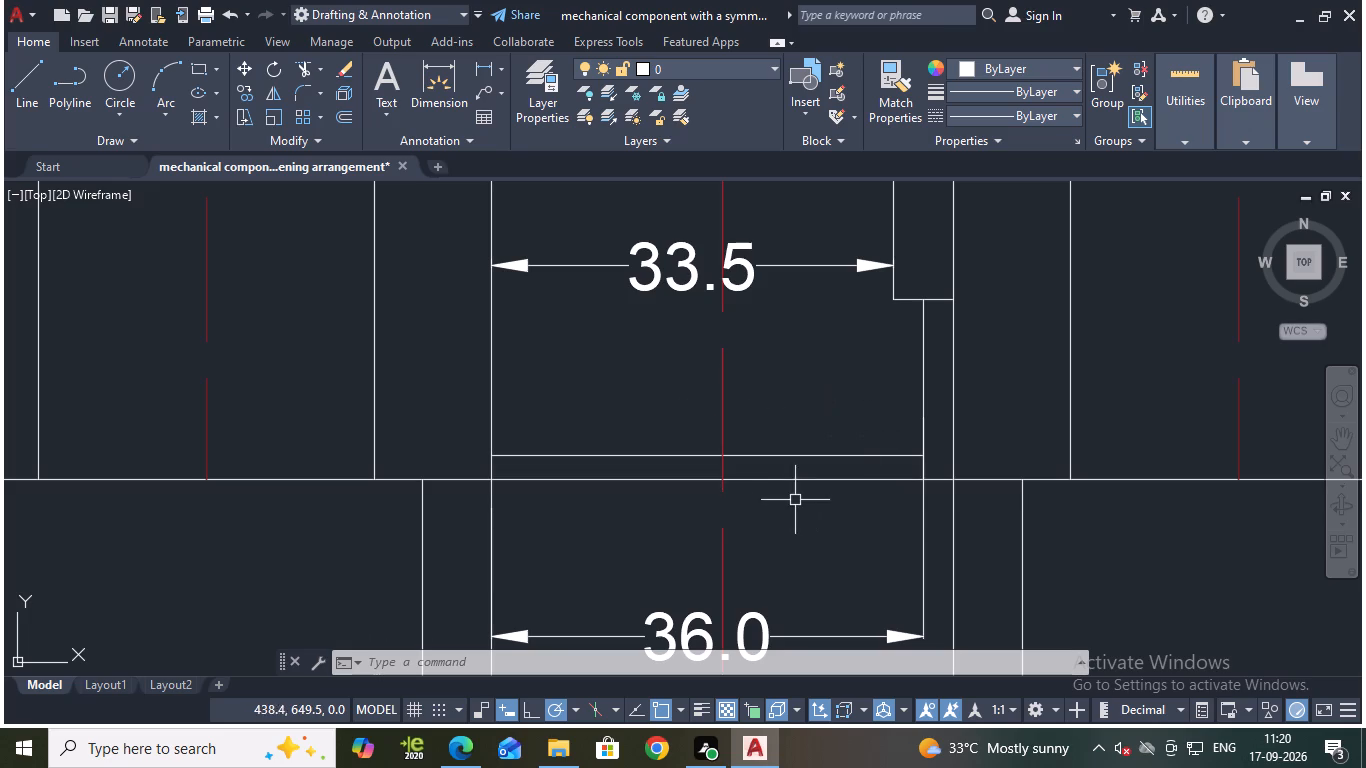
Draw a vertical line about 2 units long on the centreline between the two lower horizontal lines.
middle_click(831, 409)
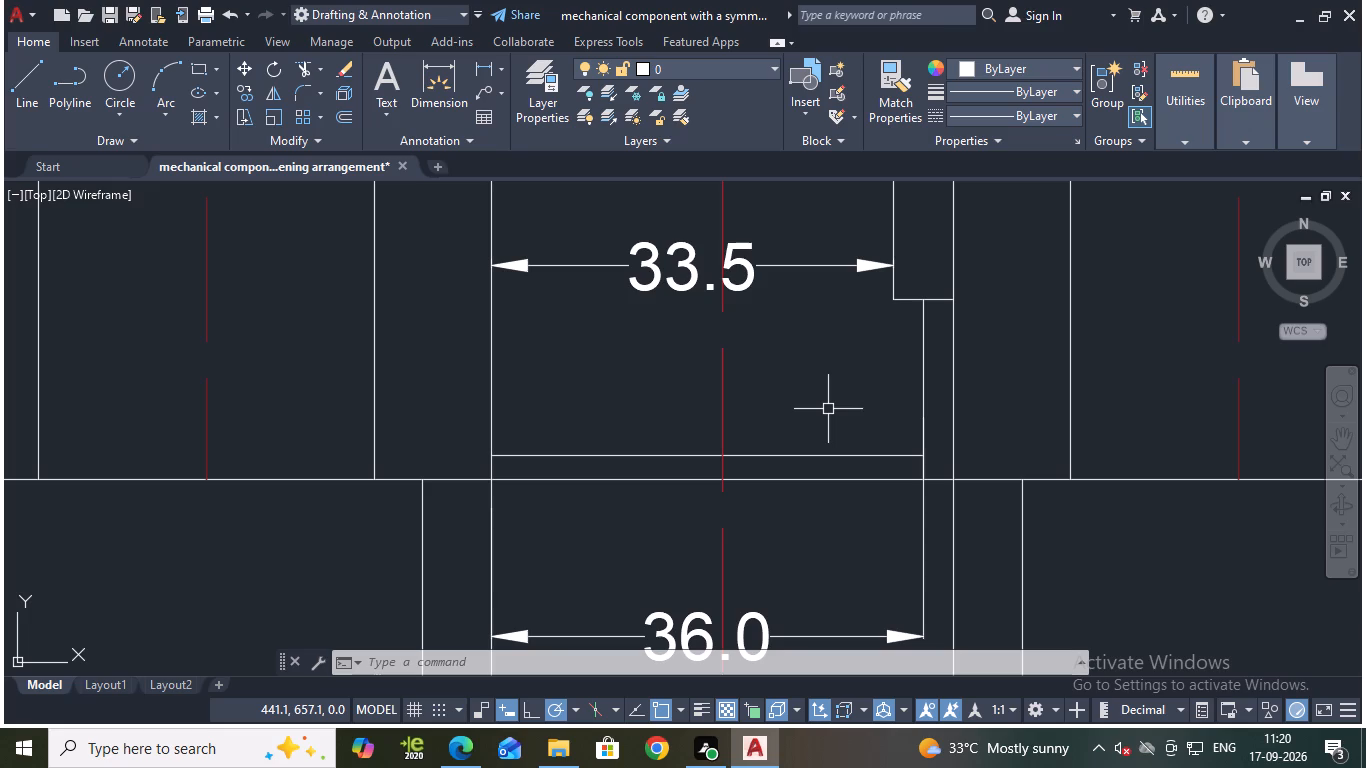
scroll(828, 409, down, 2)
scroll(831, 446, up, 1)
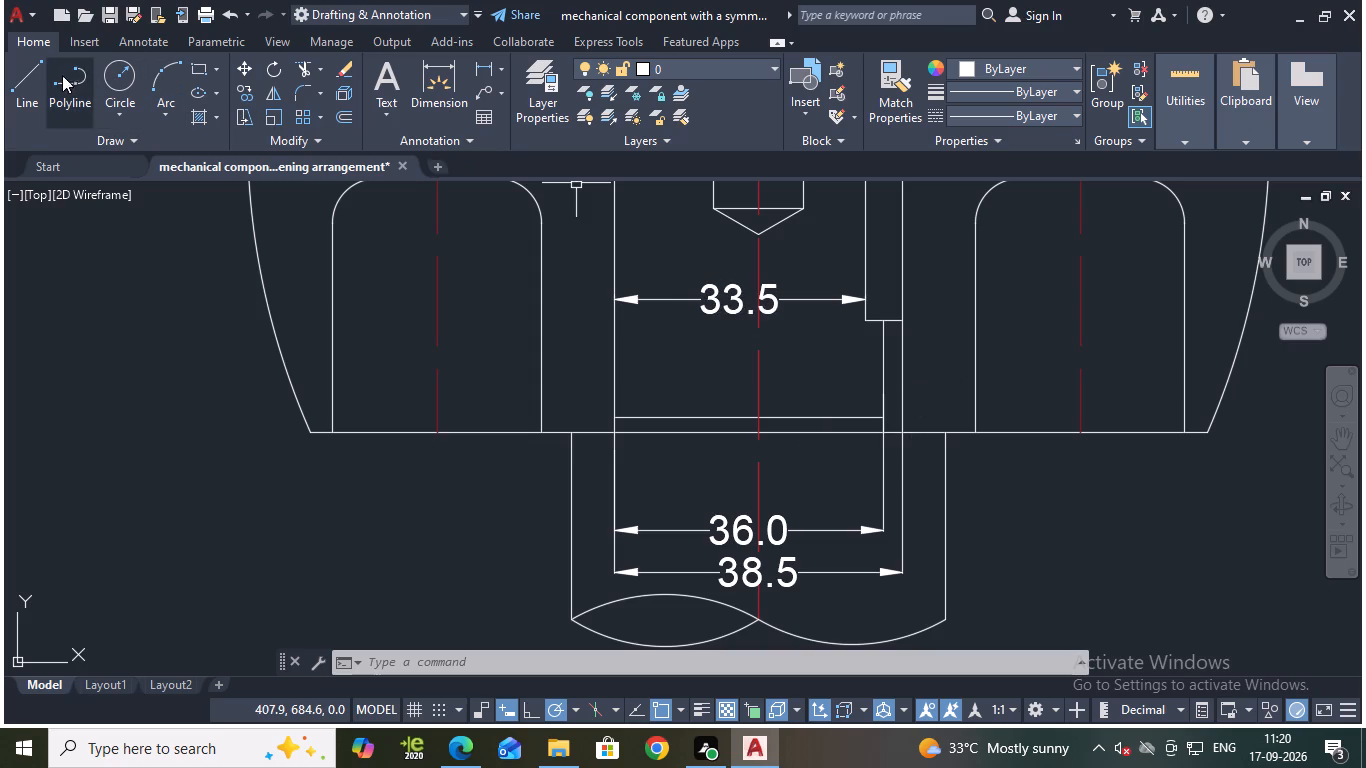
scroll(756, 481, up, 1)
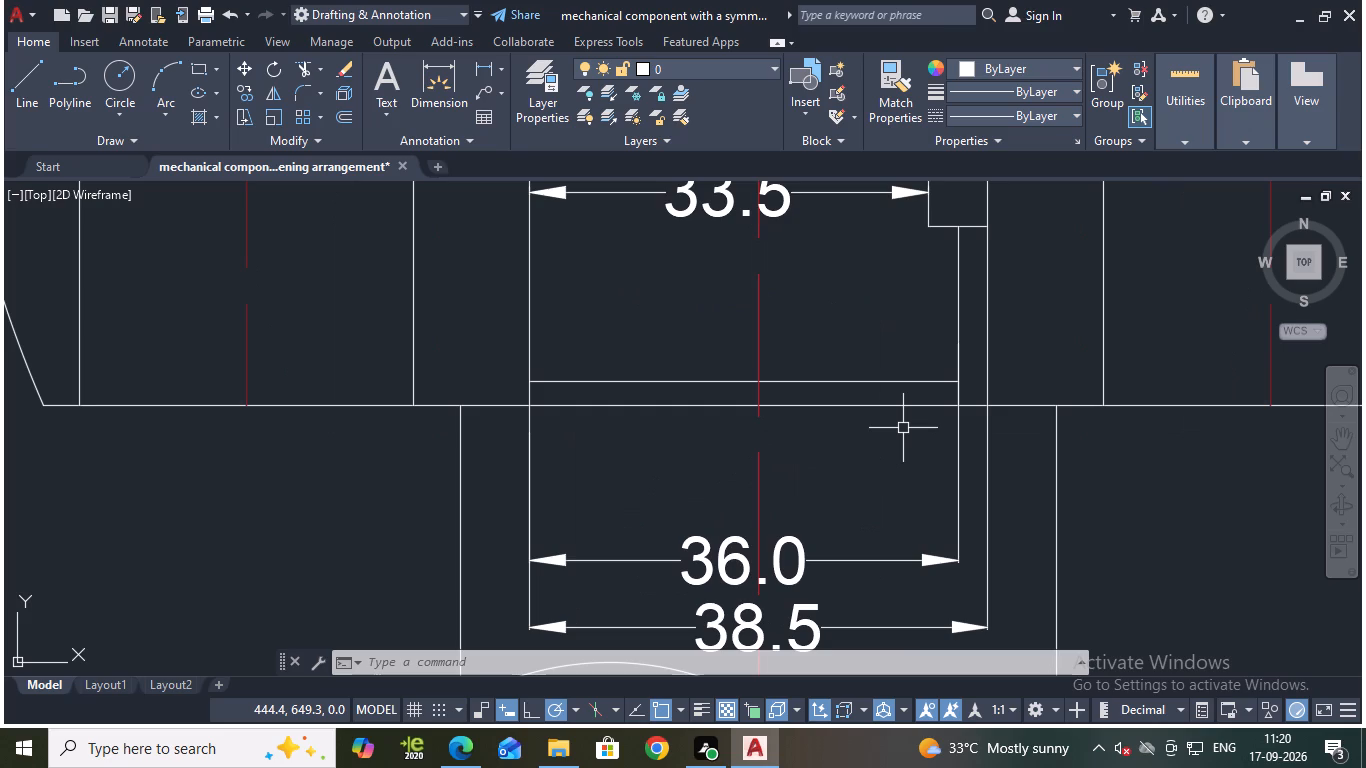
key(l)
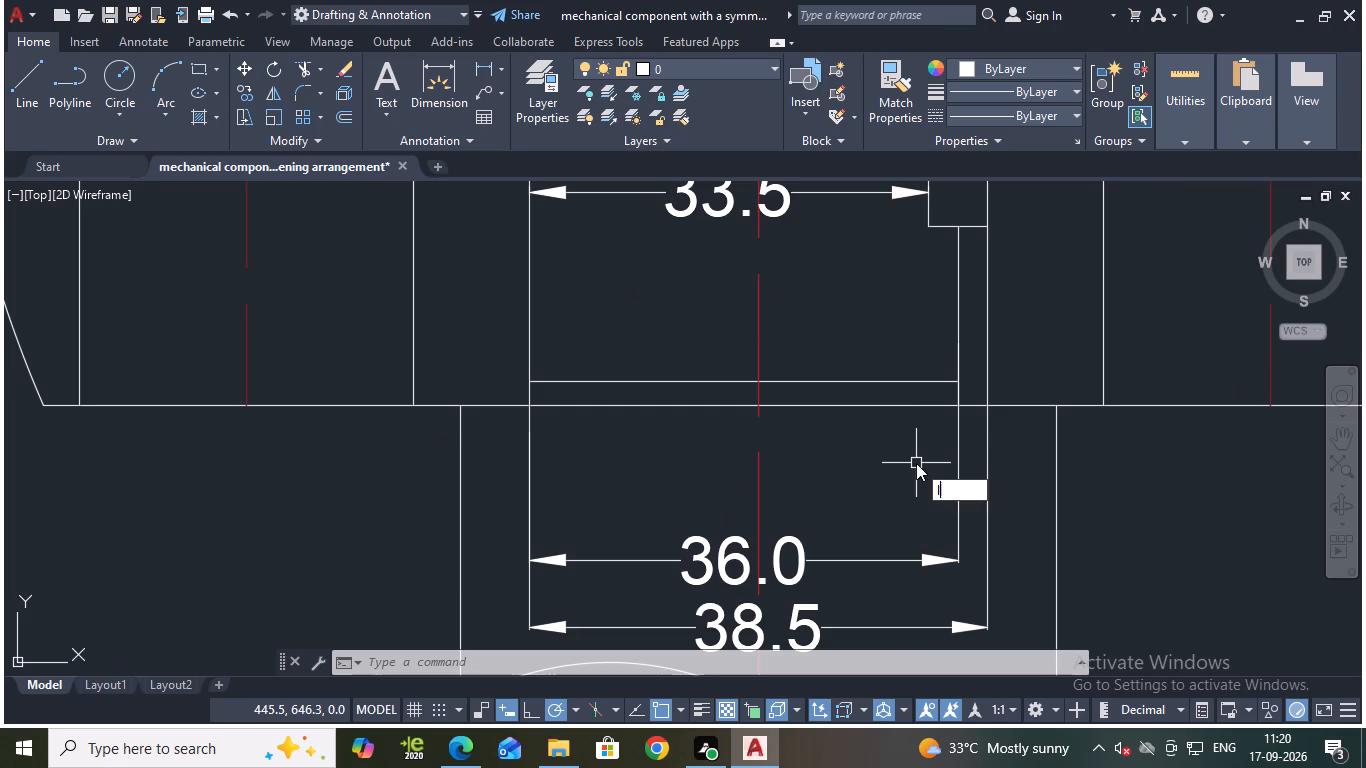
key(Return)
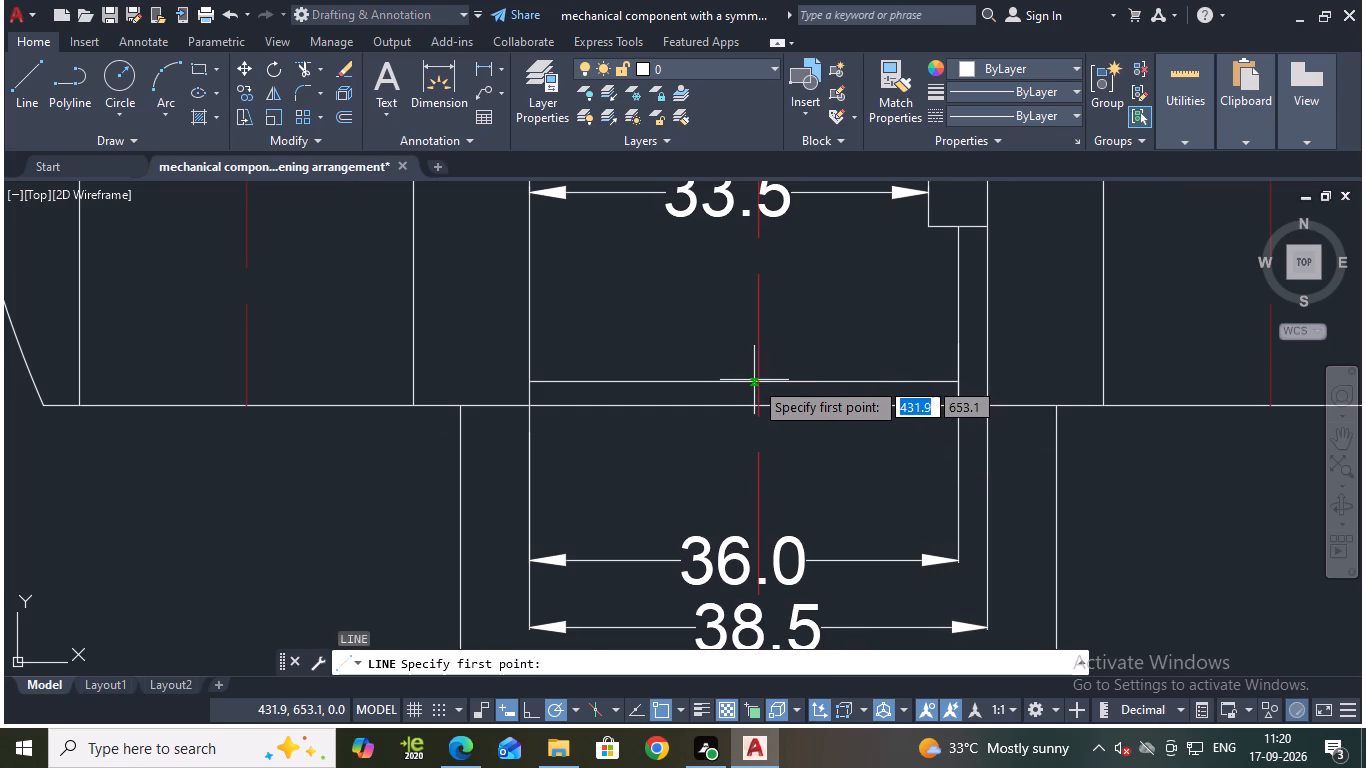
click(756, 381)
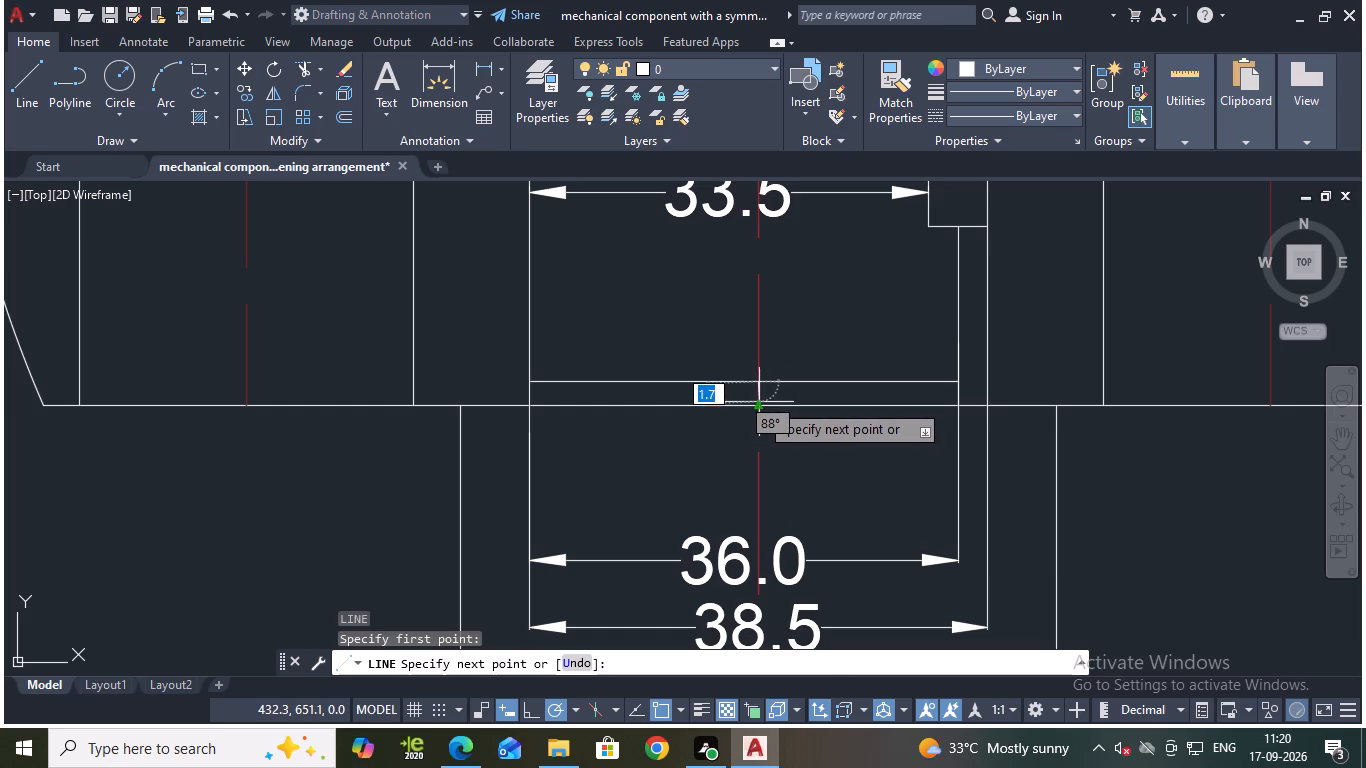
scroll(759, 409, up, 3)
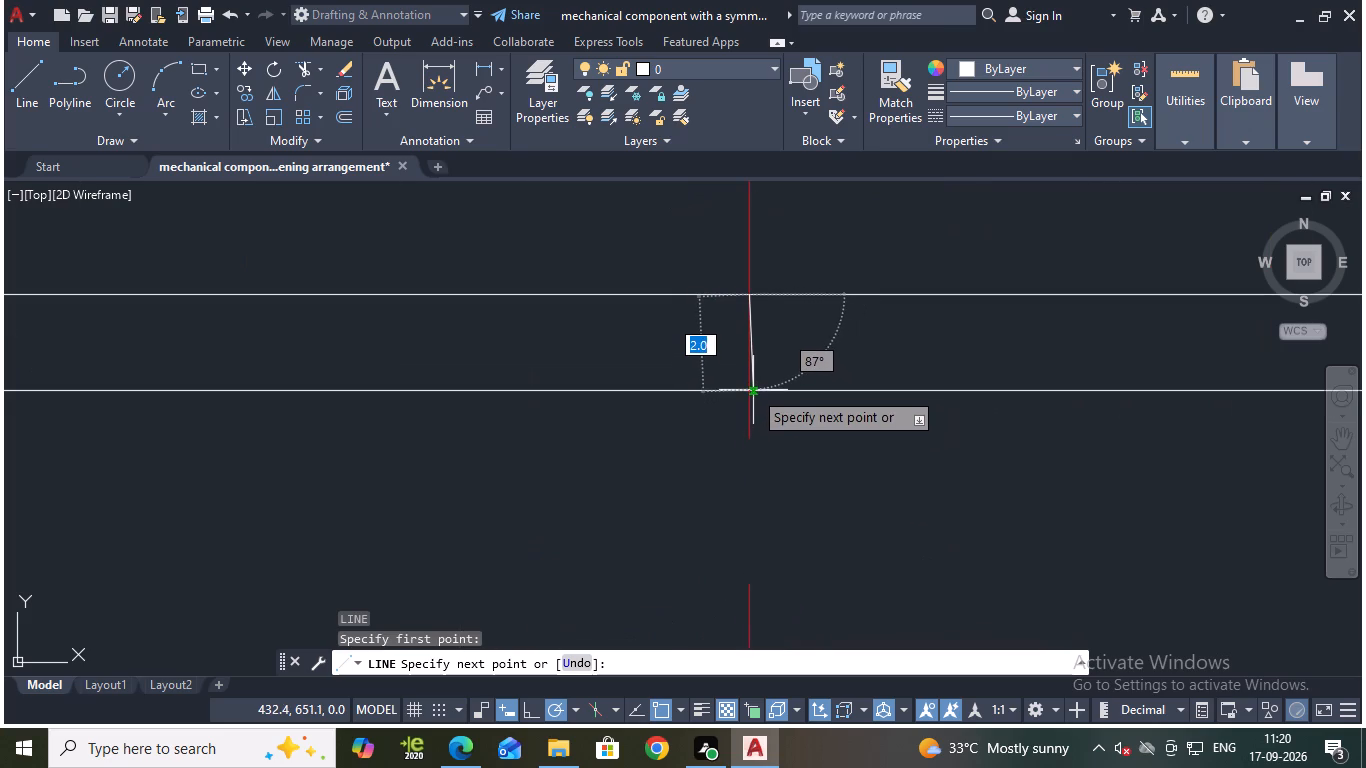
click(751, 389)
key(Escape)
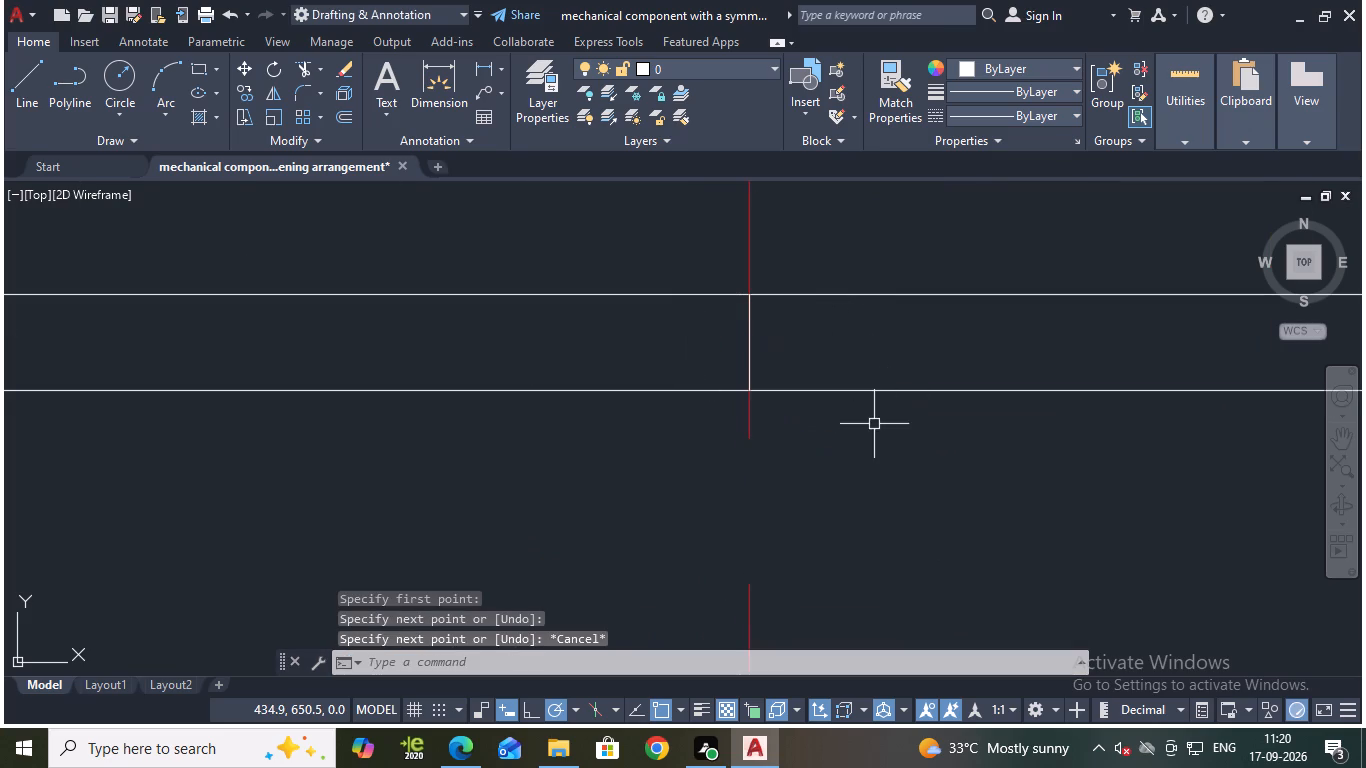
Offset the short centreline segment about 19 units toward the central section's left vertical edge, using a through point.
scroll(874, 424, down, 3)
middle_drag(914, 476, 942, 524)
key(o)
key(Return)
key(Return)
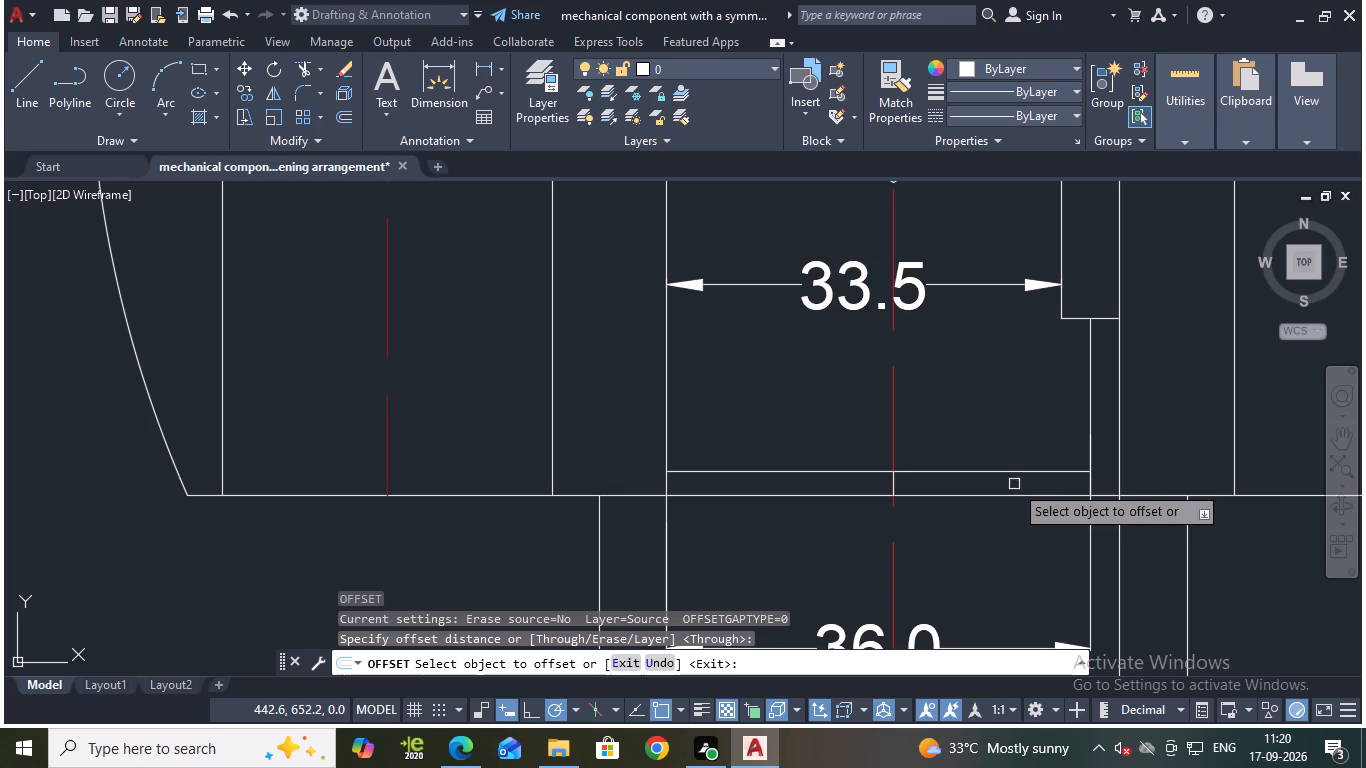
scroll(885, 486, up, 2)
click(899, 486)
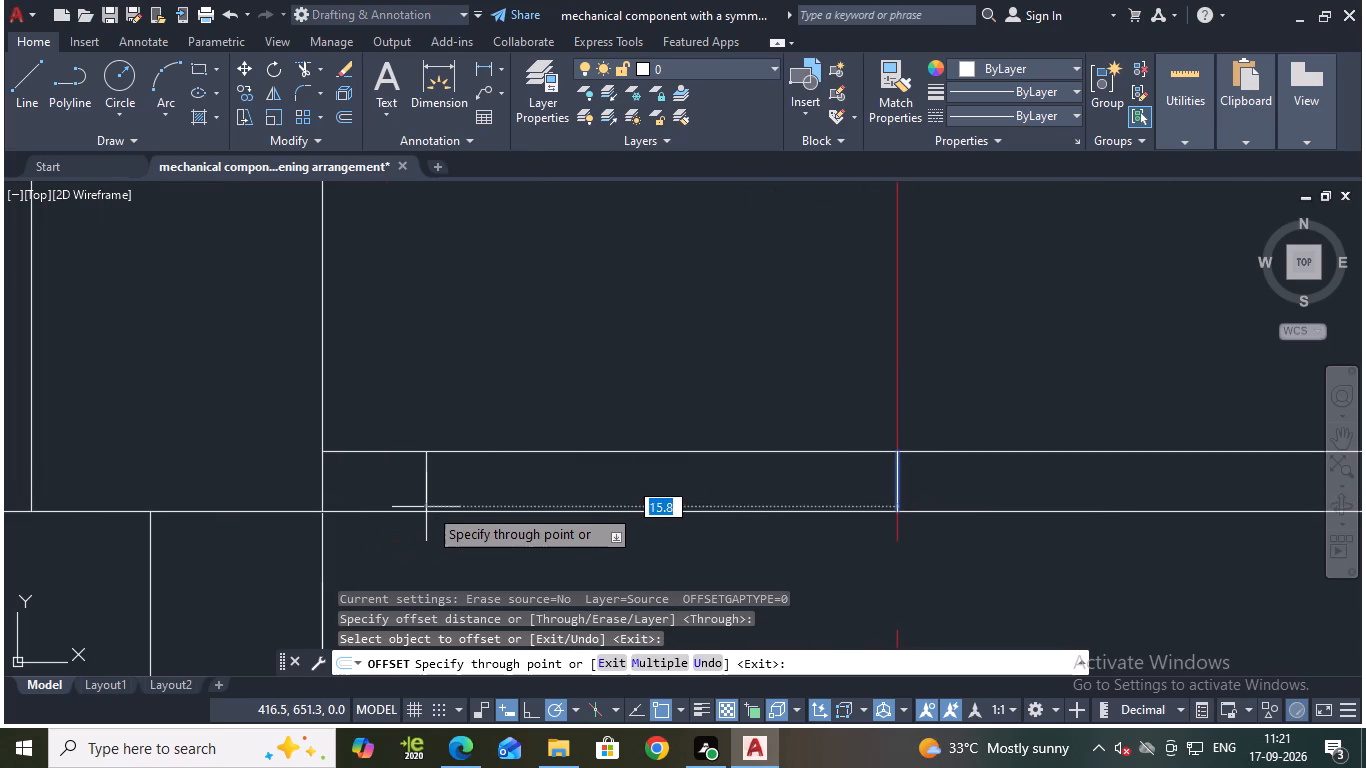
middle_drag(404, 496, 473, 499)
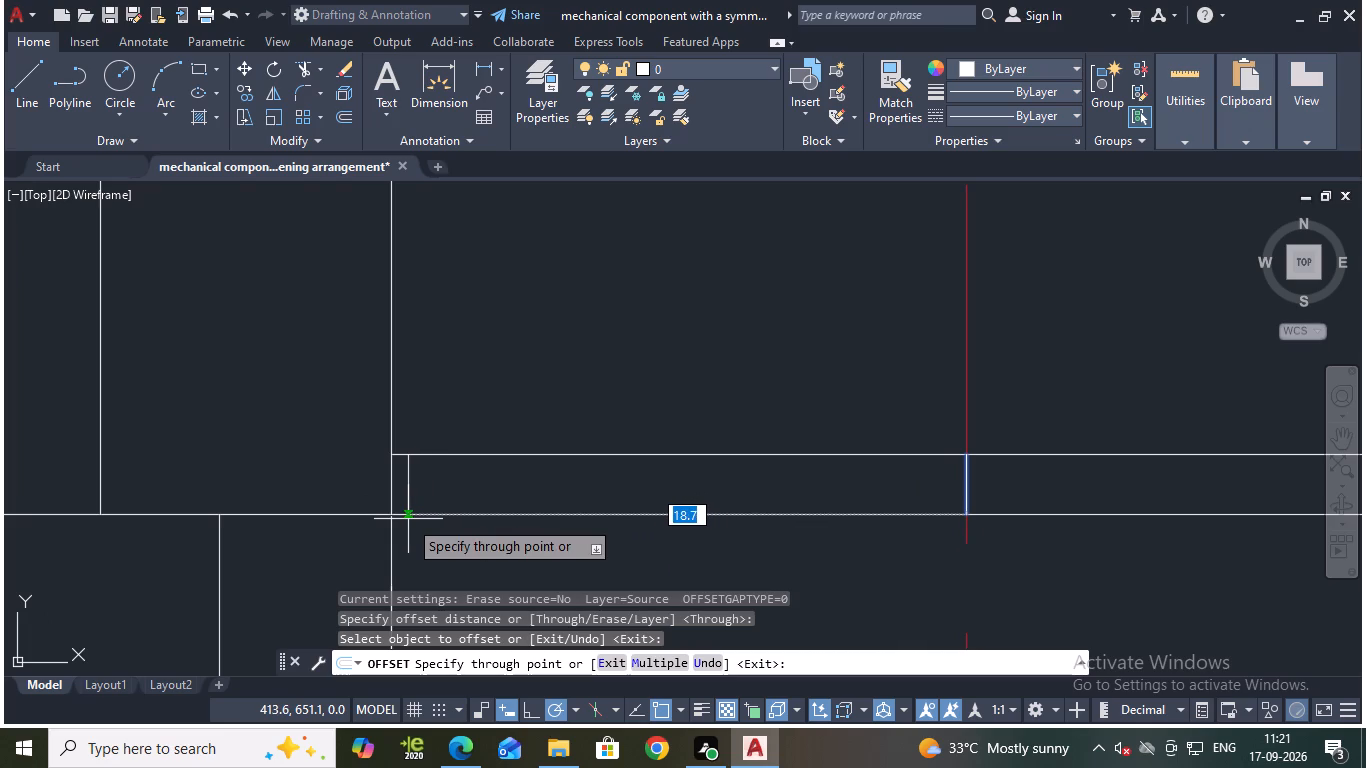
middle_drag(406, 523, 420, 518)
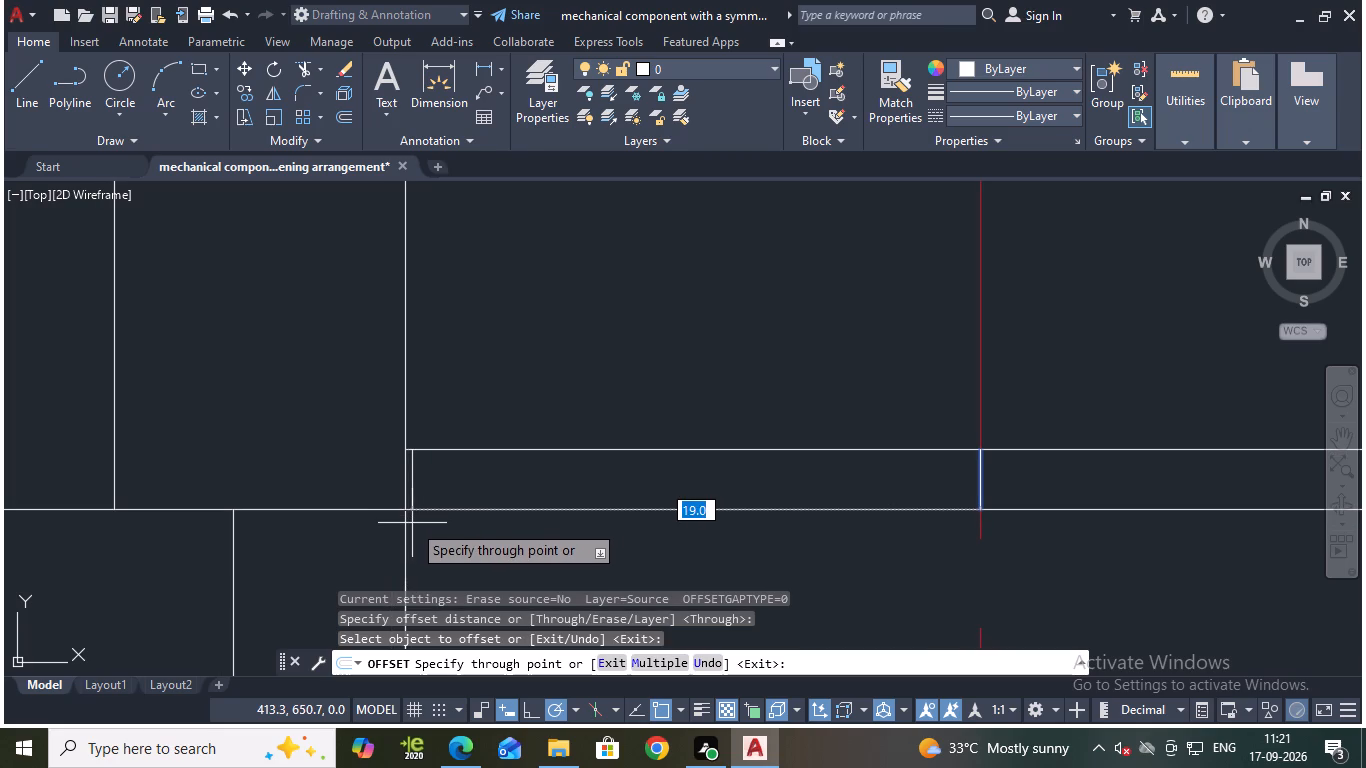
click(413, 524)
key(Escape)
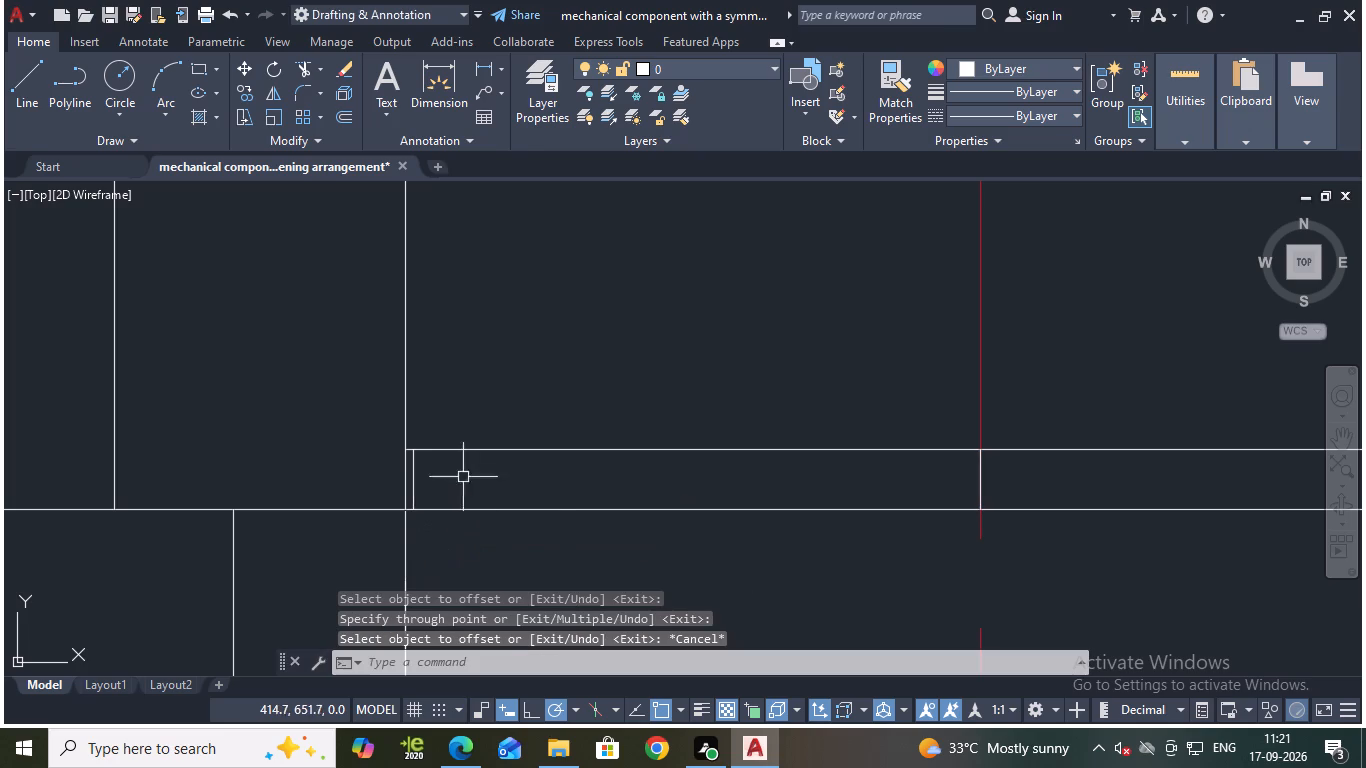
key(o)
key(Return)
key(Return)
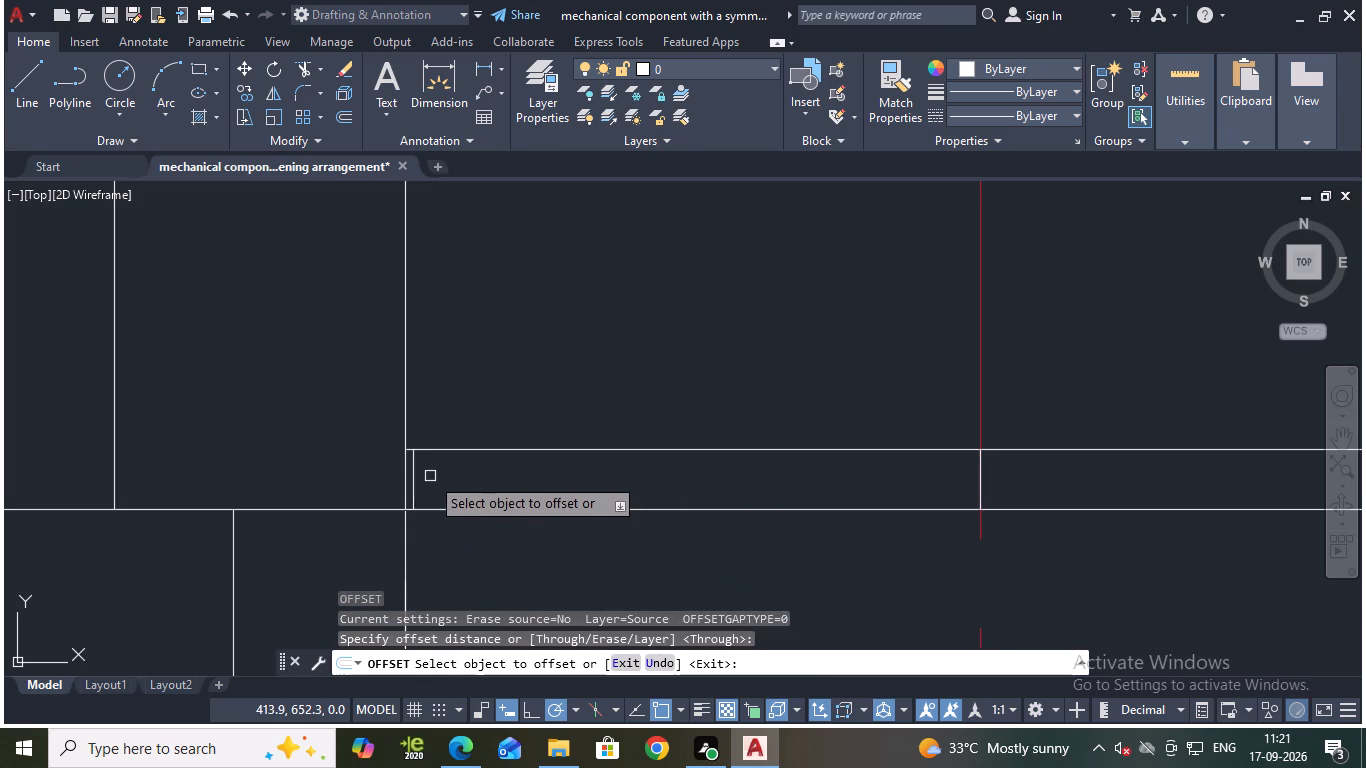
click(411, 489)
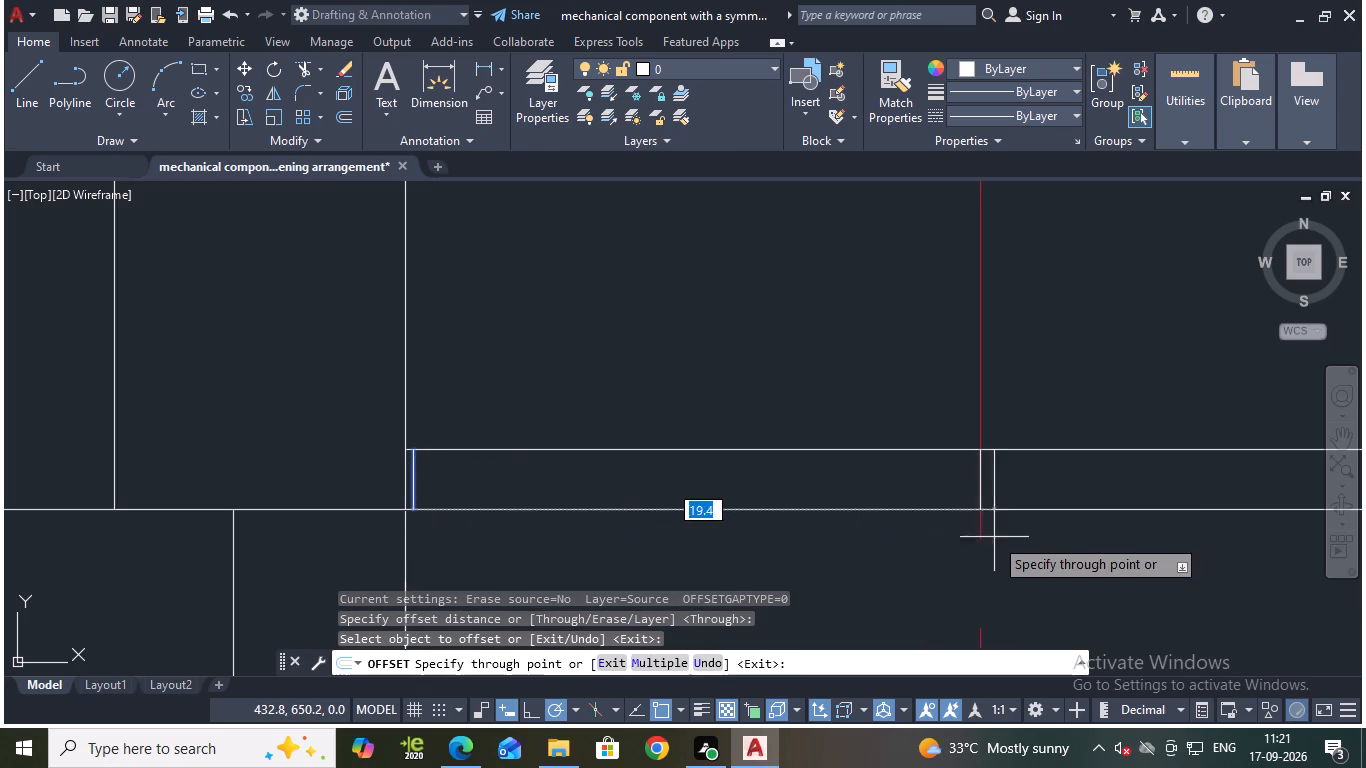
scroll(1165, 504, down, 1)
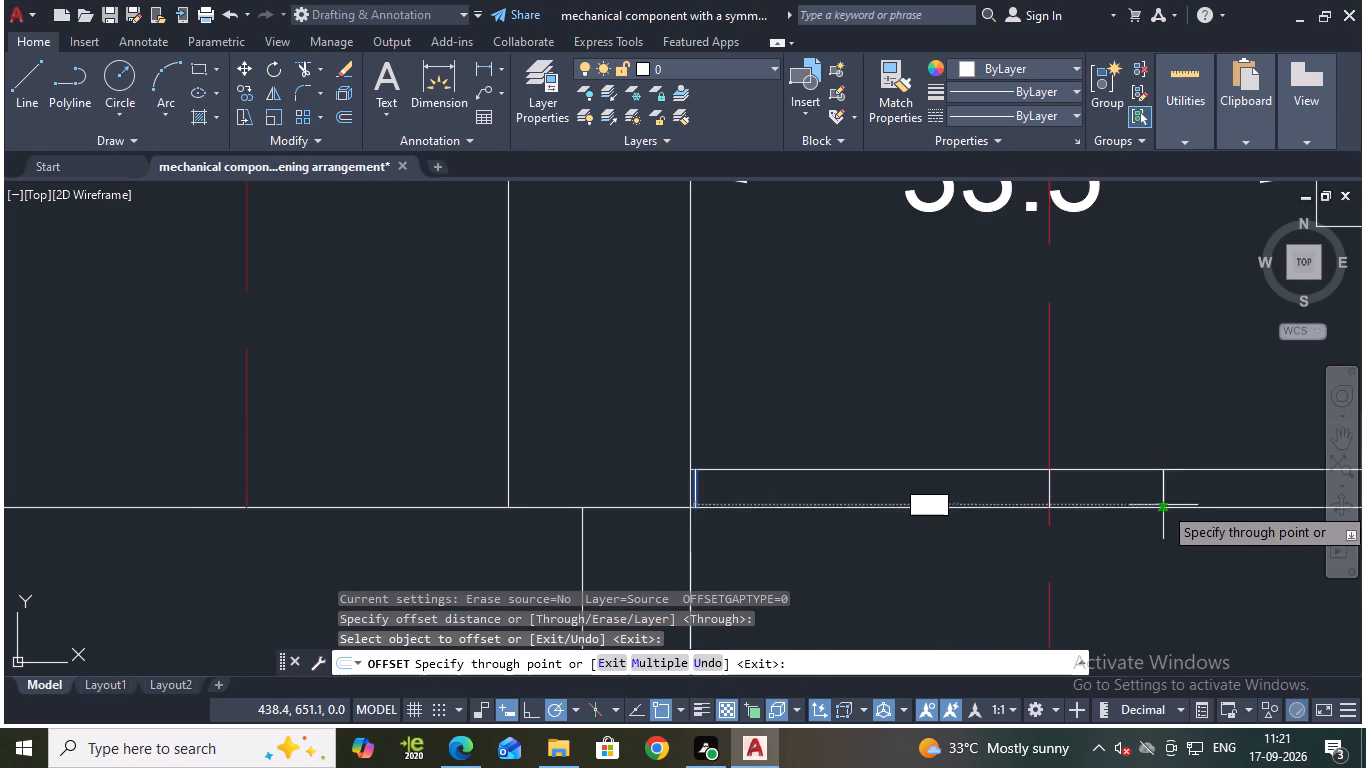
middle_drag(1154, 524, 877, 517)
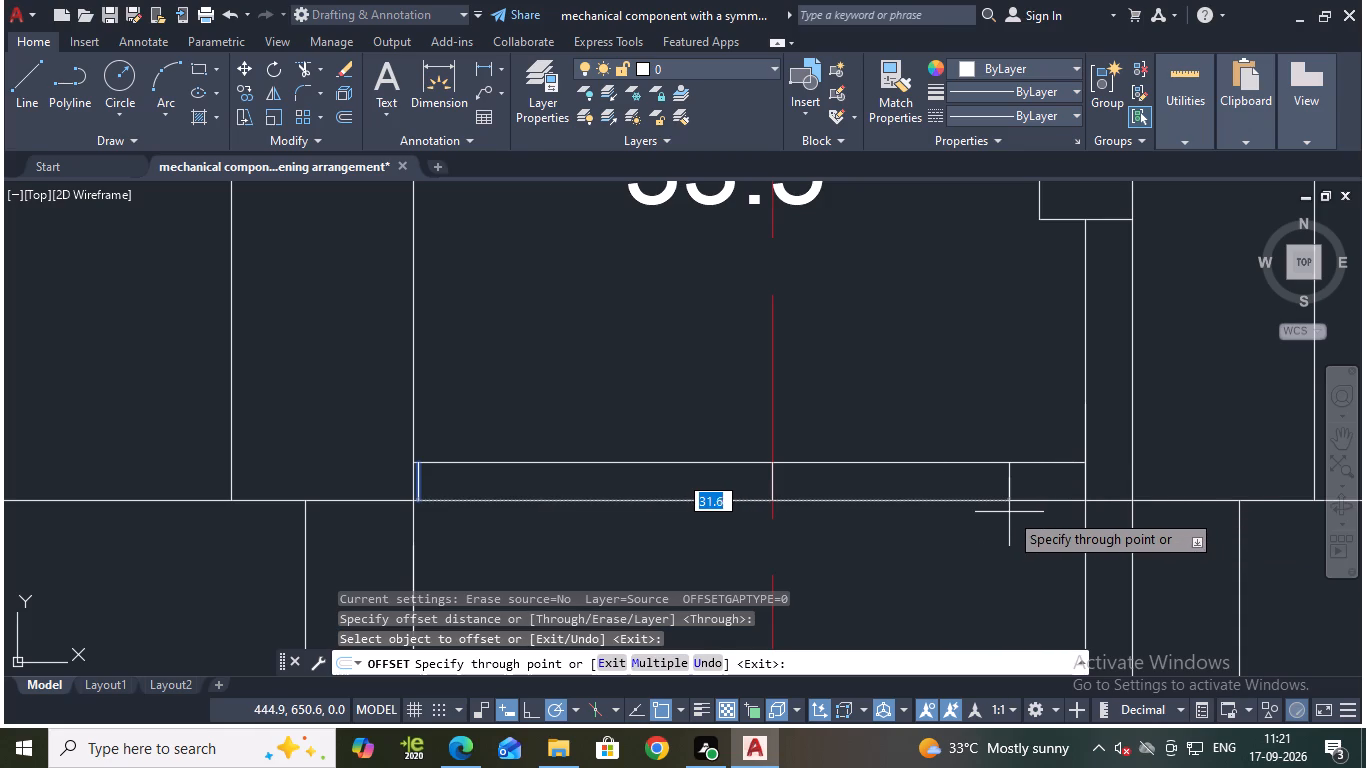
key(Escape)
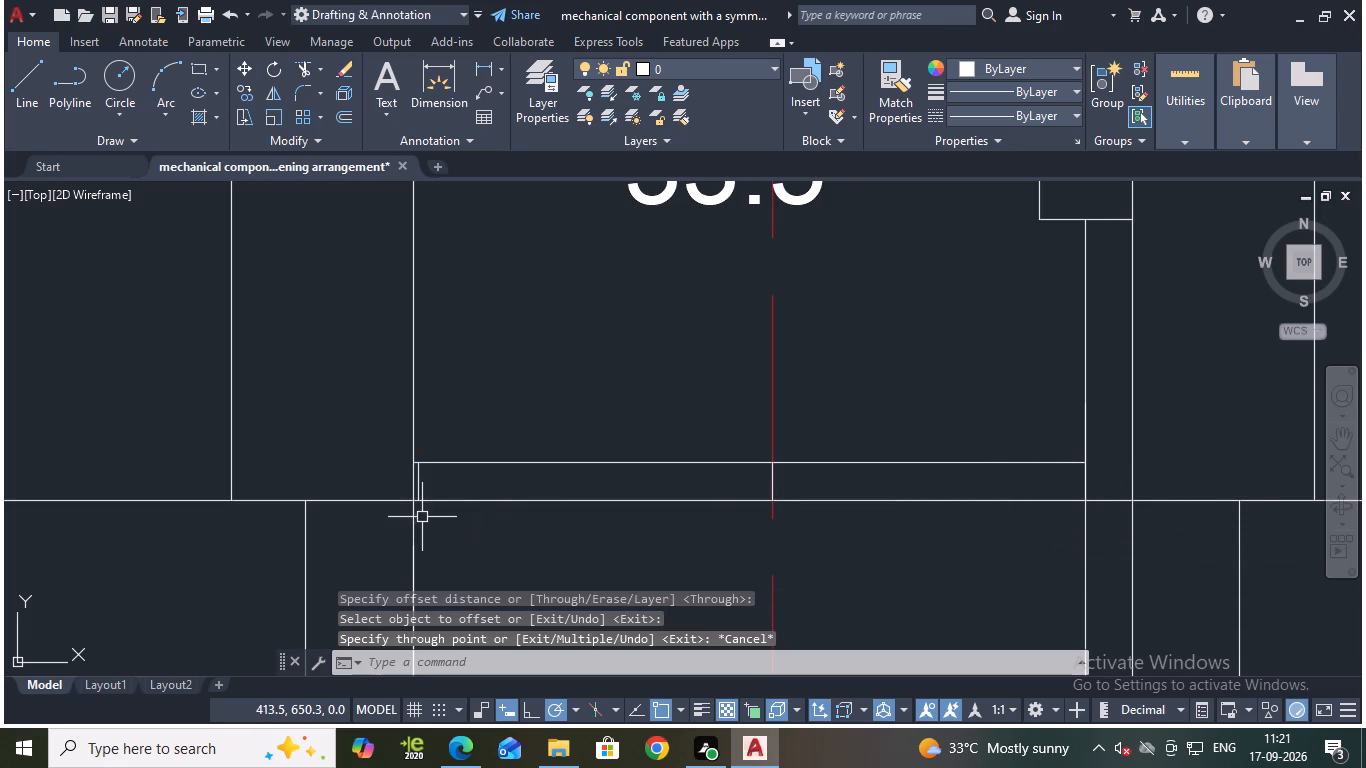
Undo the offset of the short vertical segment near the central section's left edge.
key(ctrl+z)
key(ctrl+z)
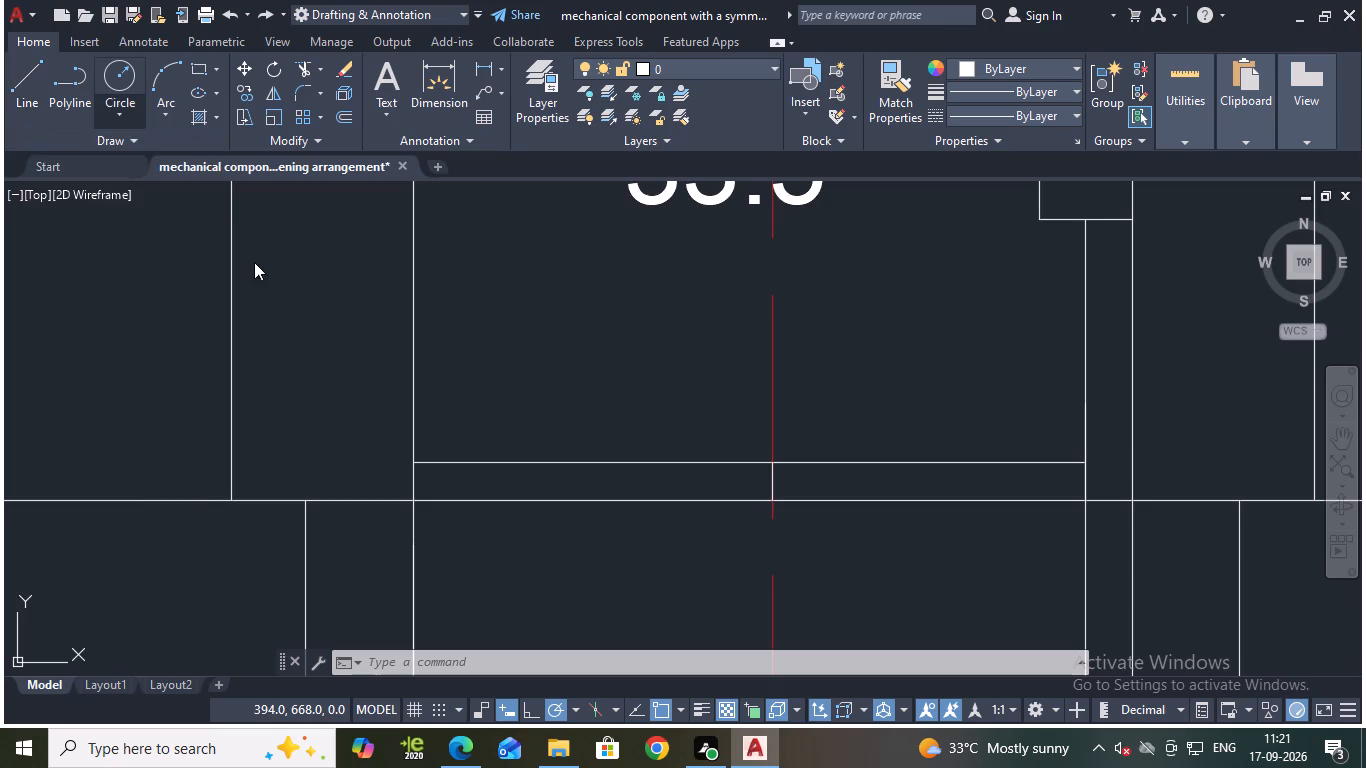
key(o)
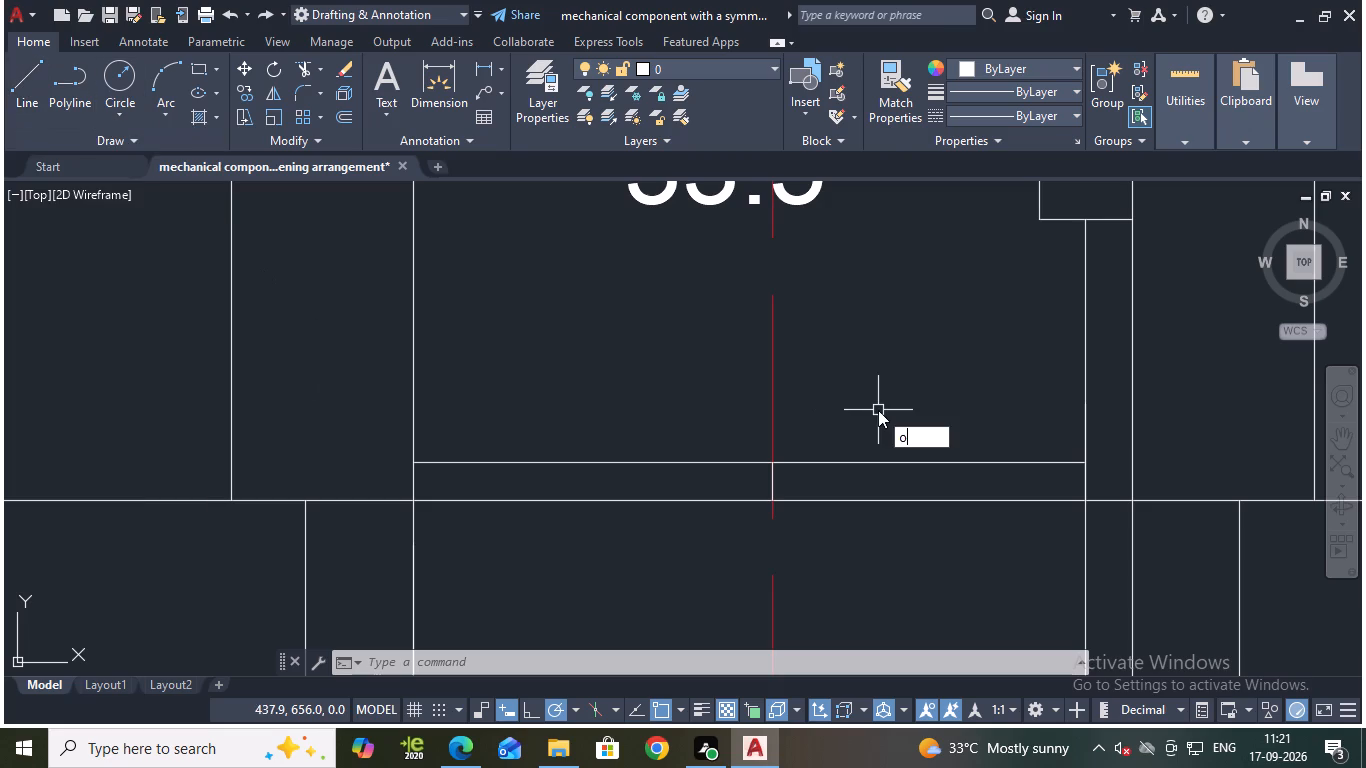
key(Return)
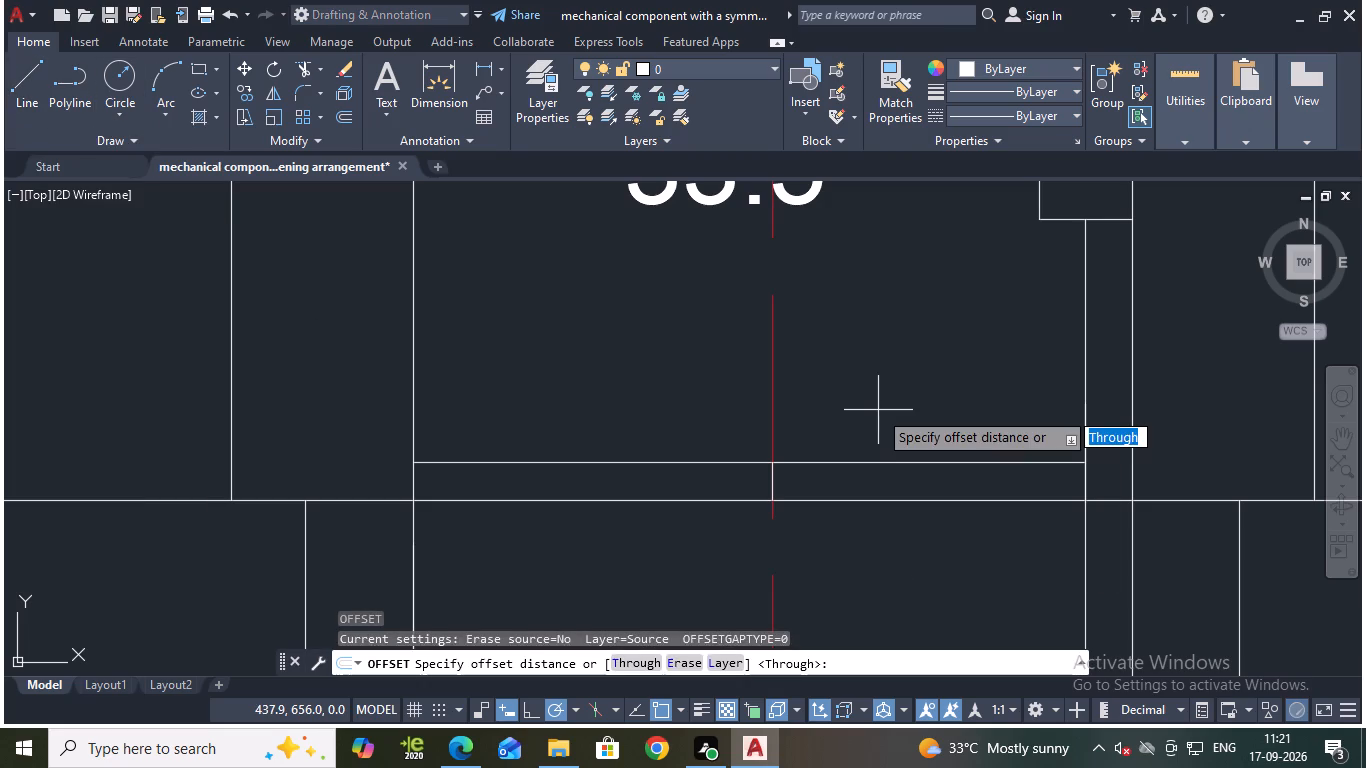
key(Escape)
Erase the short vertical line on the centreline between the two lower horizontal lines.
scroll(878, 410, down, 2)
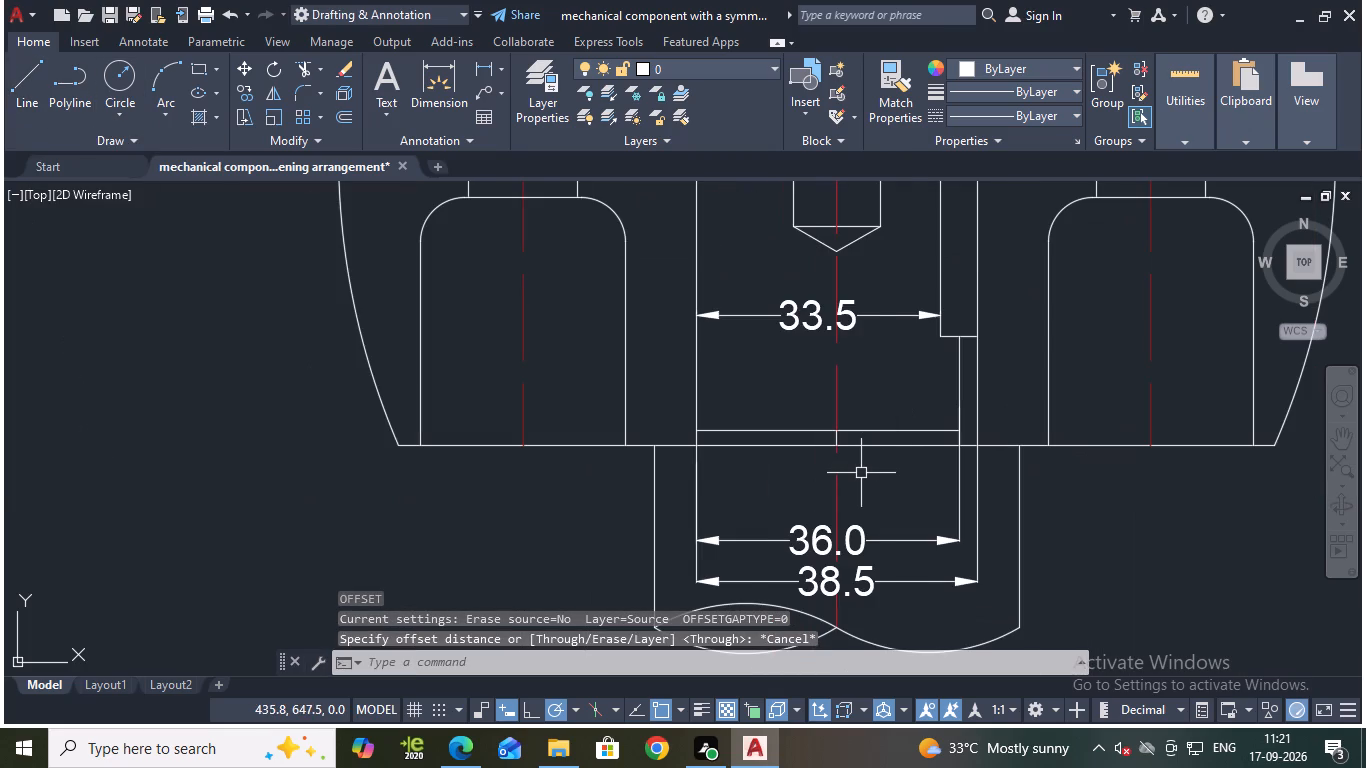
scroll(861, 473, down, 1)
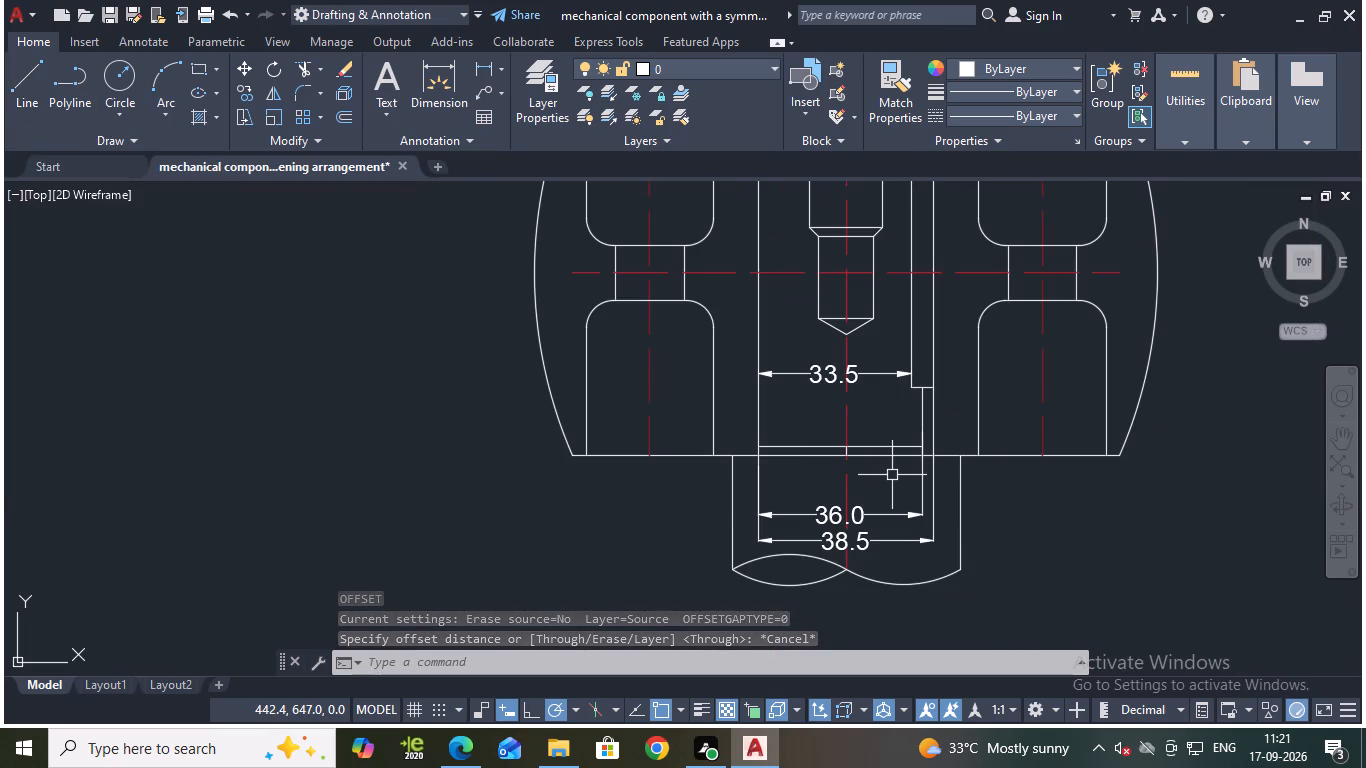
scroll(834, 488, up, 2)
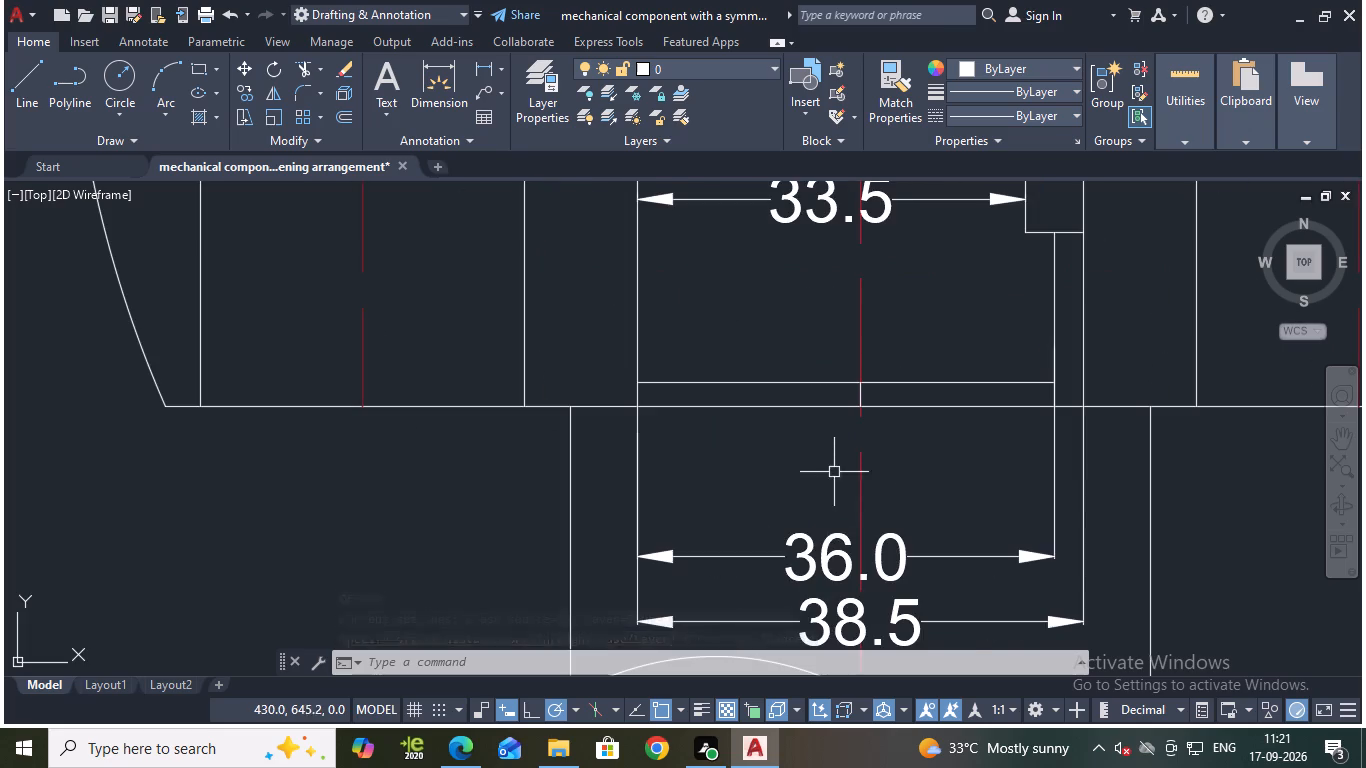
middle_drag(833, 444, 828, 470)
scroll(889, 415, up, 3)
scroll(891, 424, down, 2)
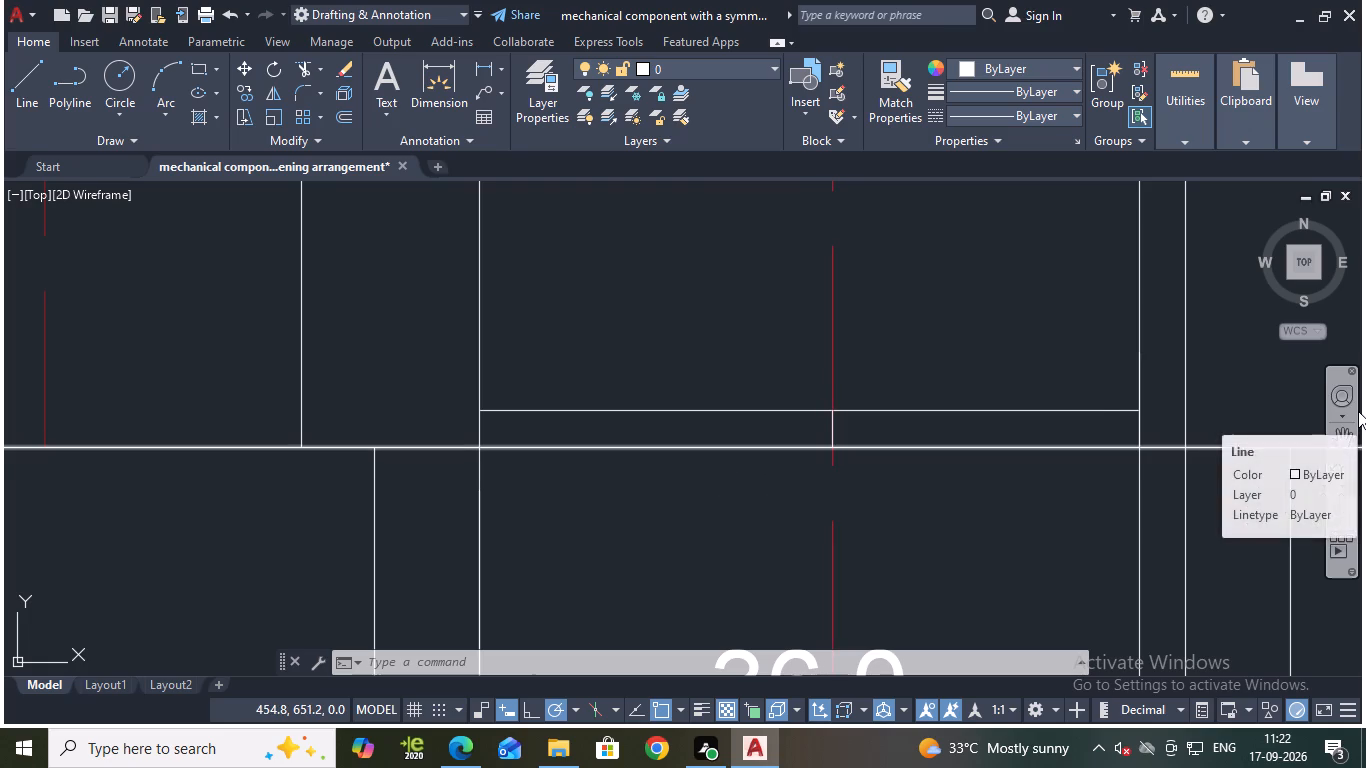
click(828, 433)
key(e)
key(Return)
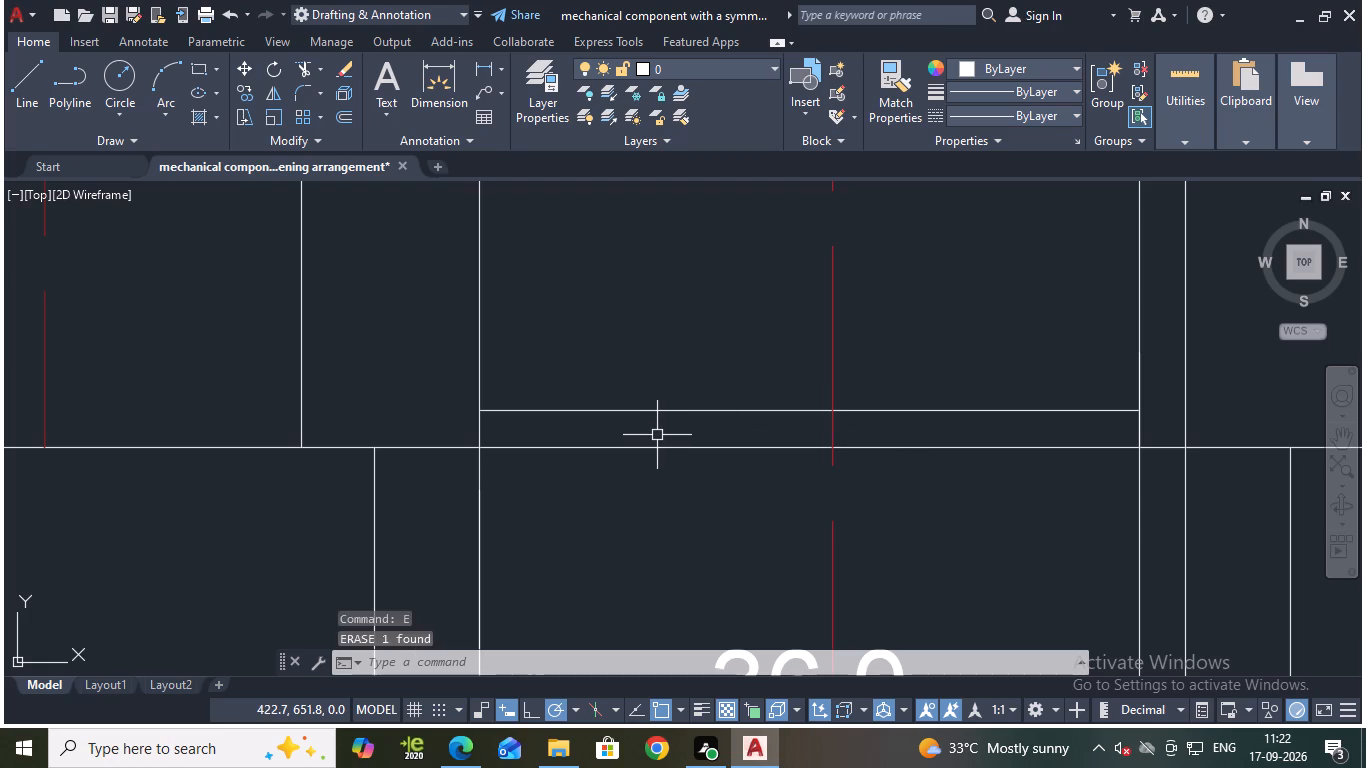
Offset the central section's left vertical edge and its inner right vertical line 2 units inward toward the centreline.
key(o)
key(Return)
key(Return)
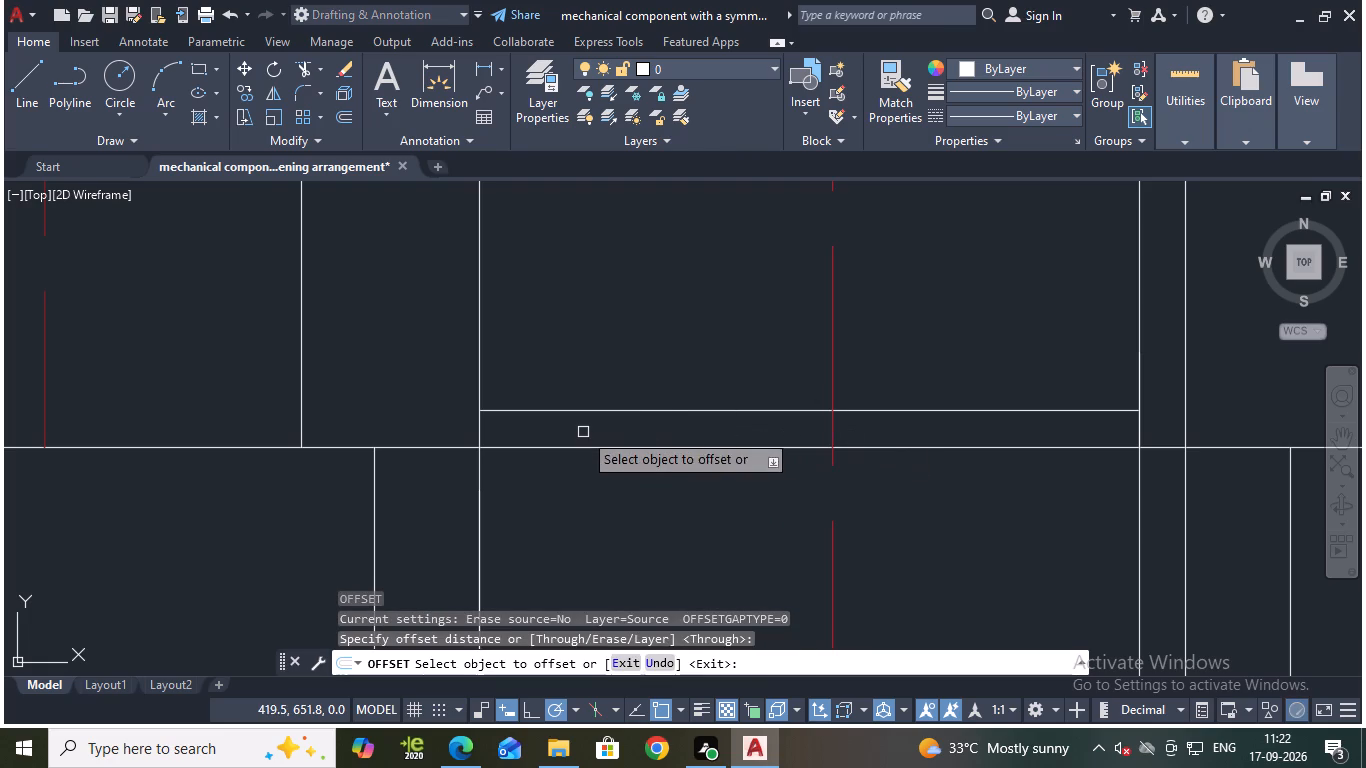
click(476, 431)
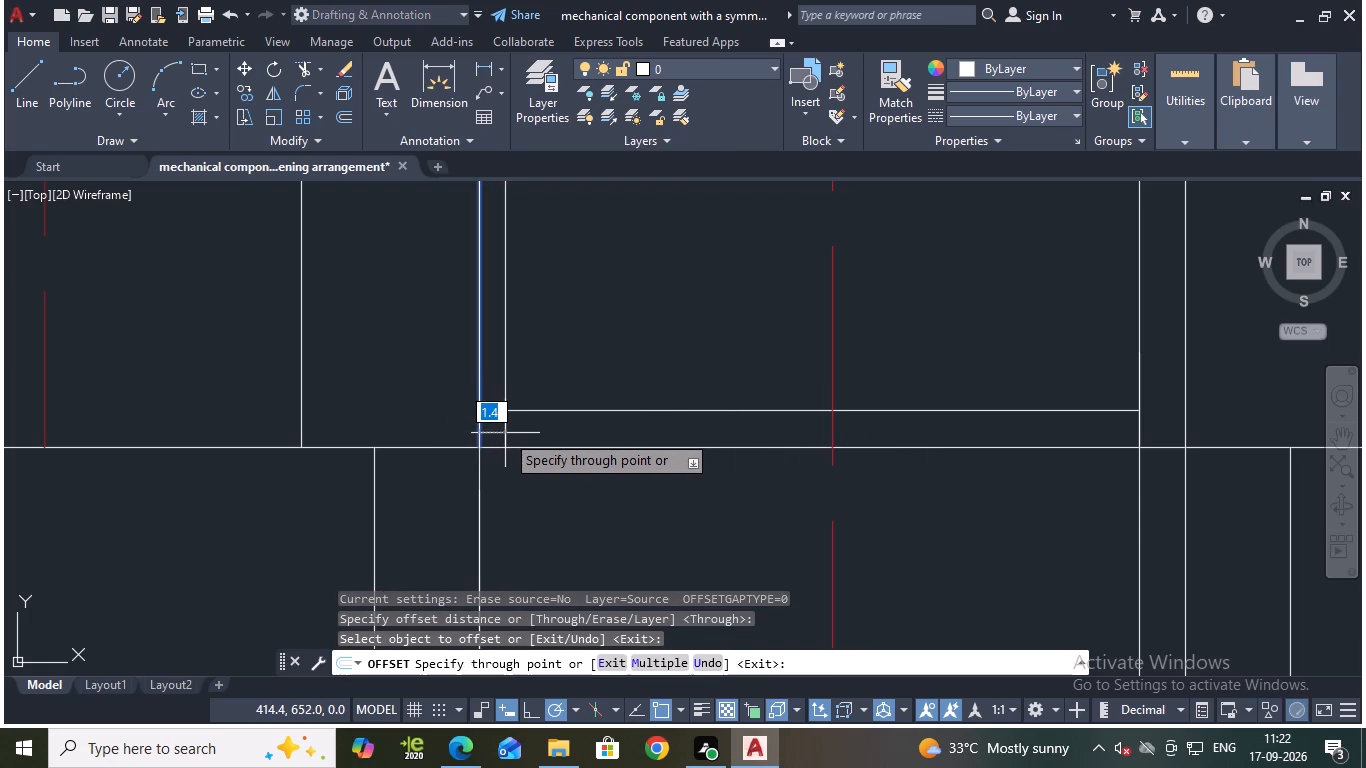
key(2)
key(Return)
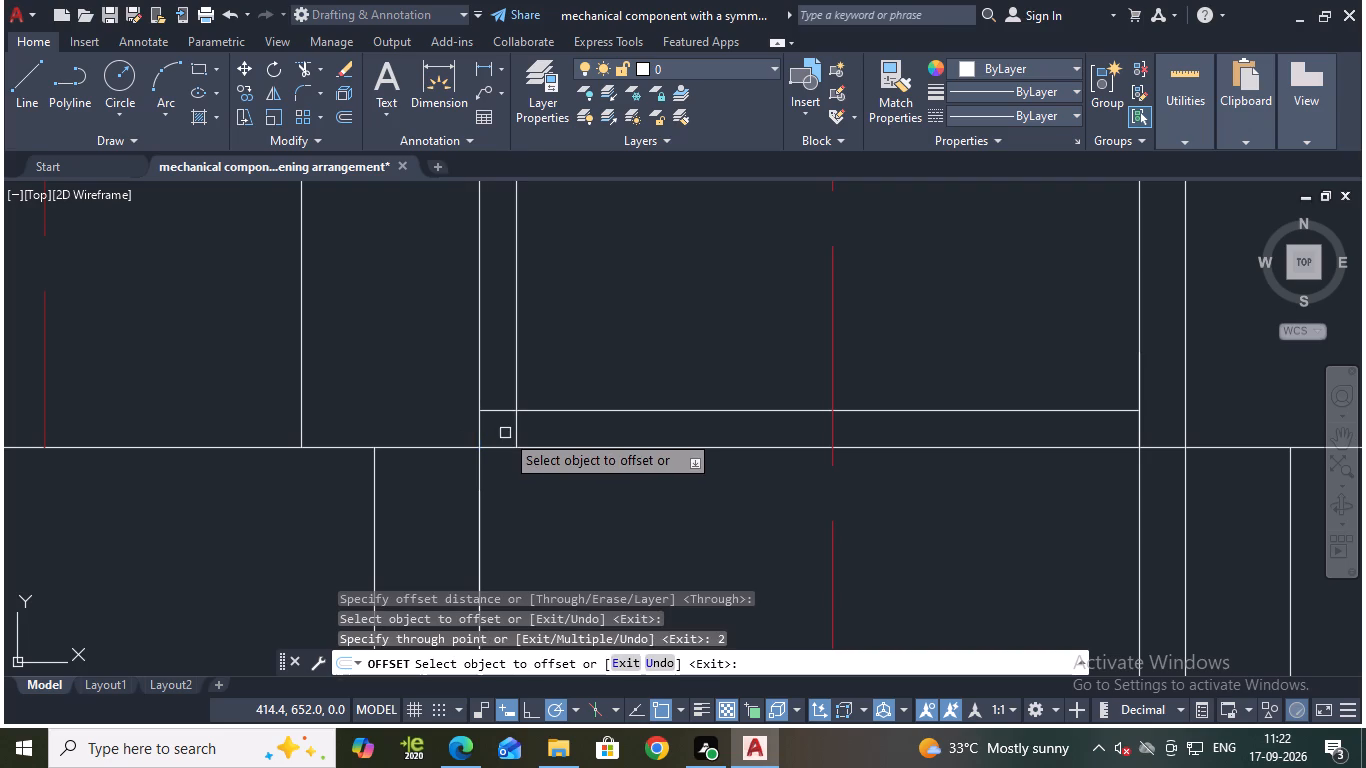
click(1139, 426)
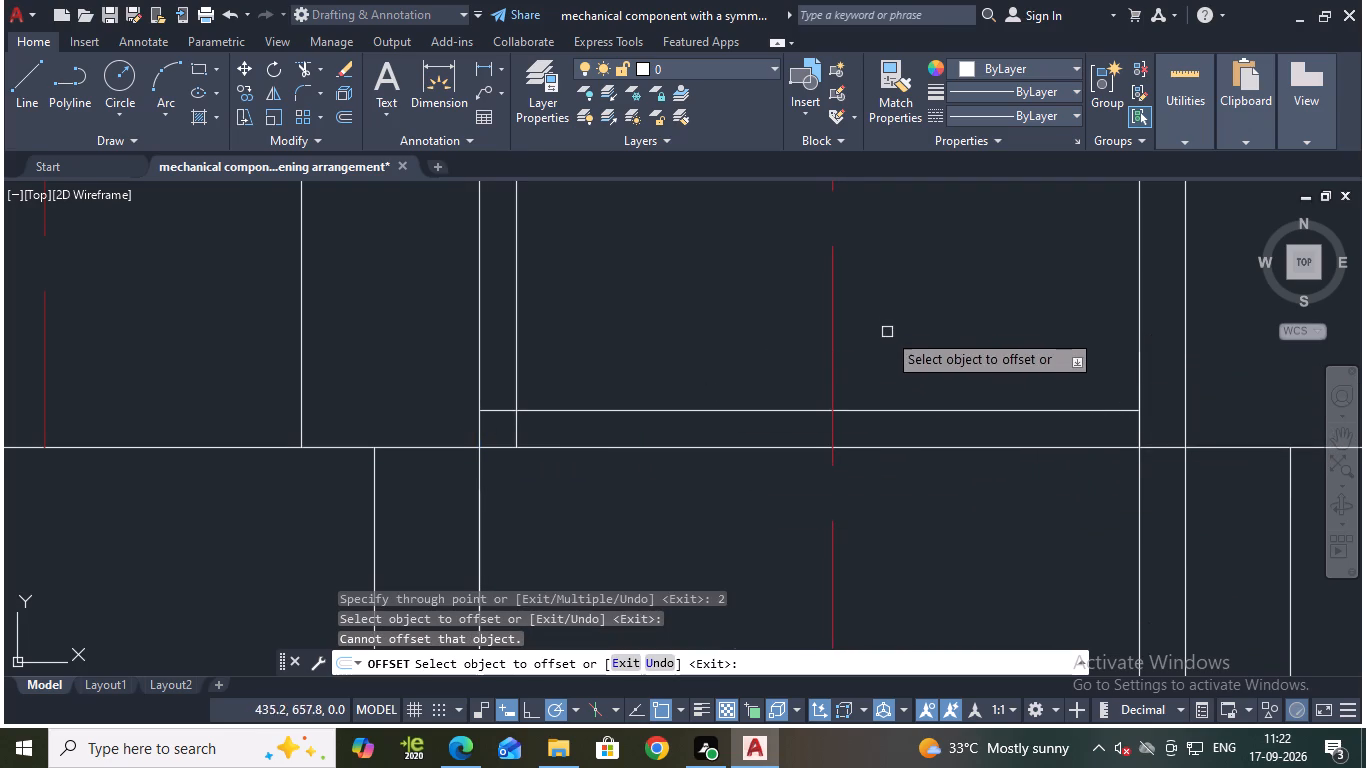
click(1142, 290)
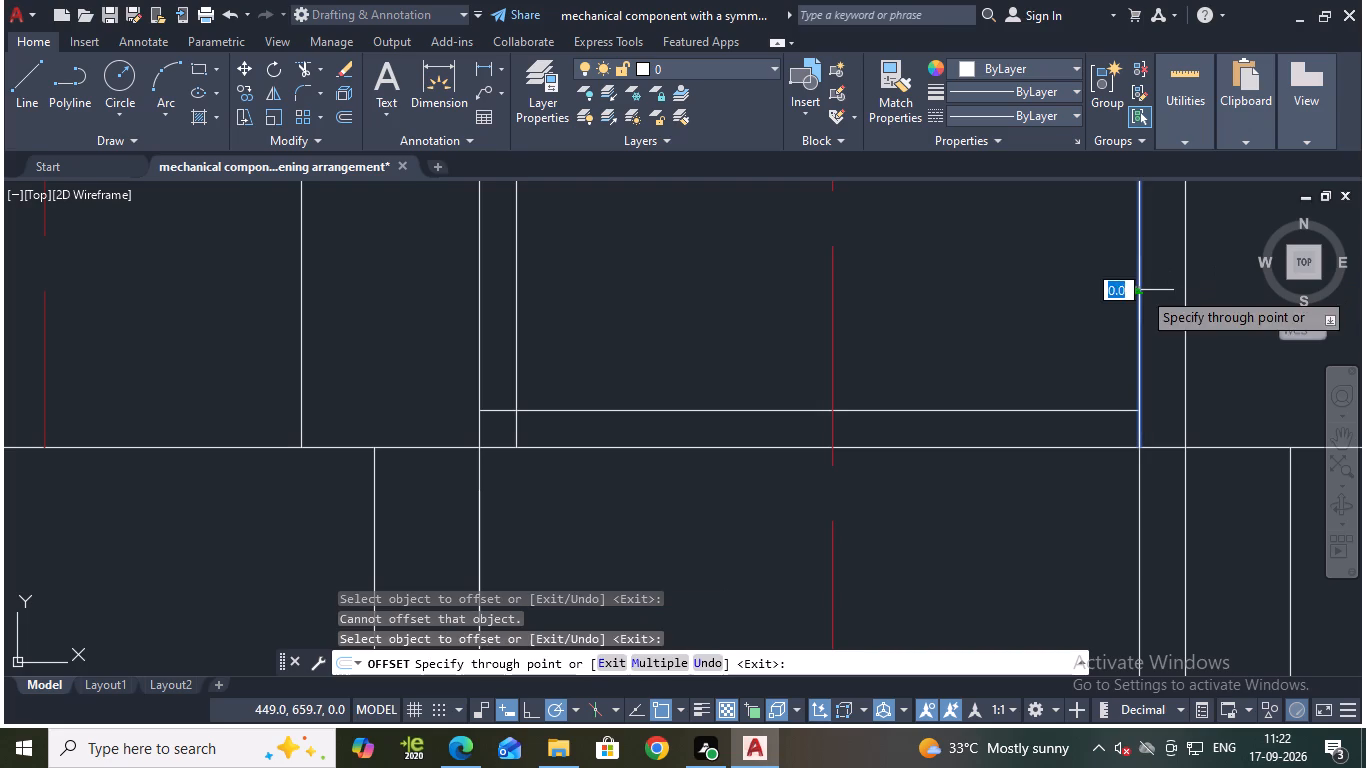
key(2)
key(Return)
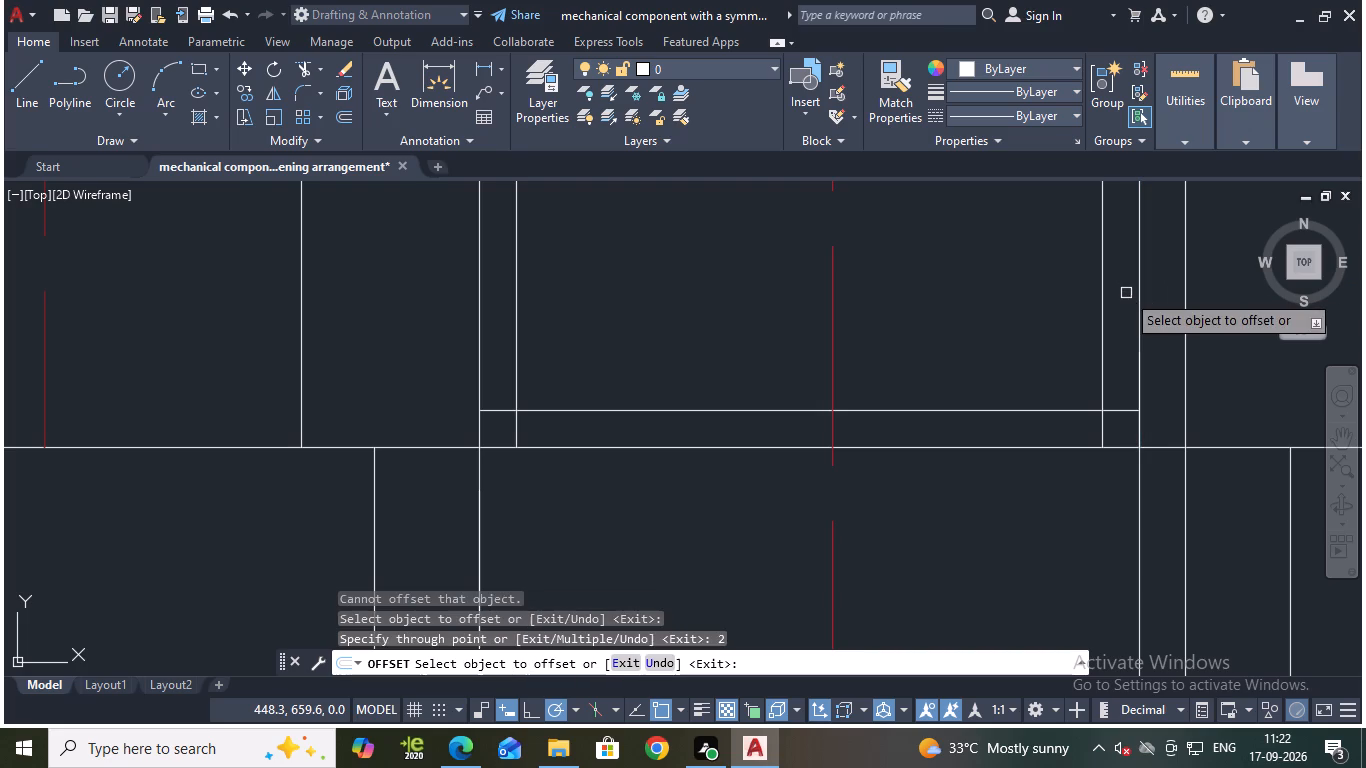
key(Escape)
Trim both offset lines above the upper of the two lower horizontal lines, leaving short segments between the horizontals.
key(t)
key(r)
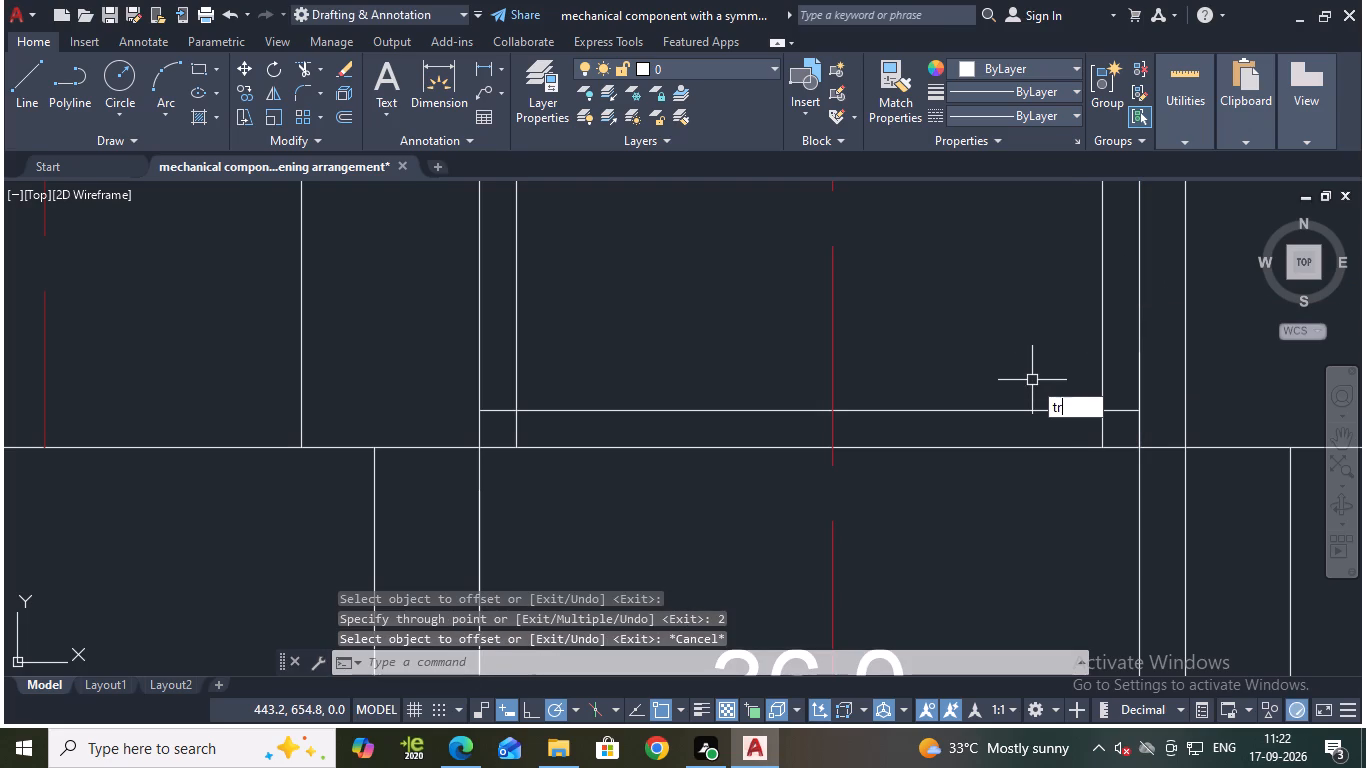
key(Return)
click(1103, 386)
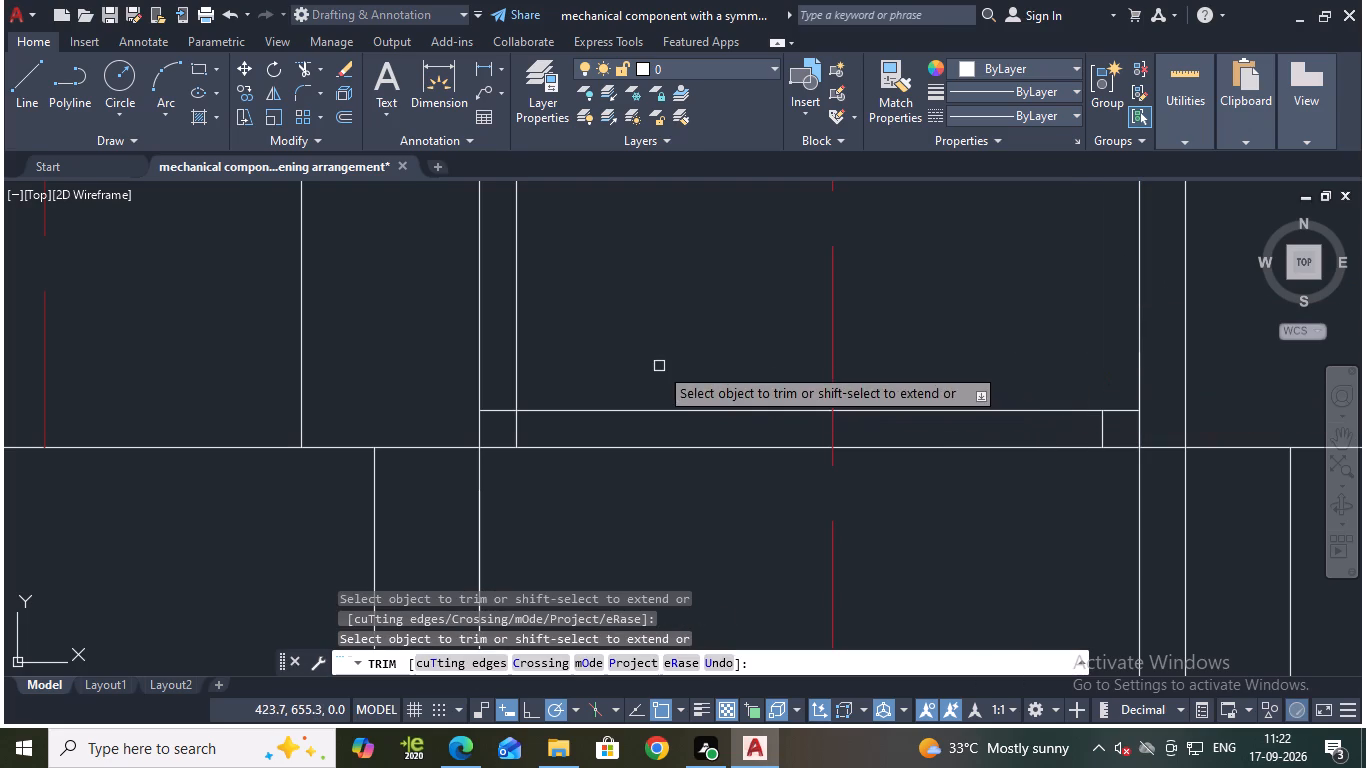
click(516, 396)
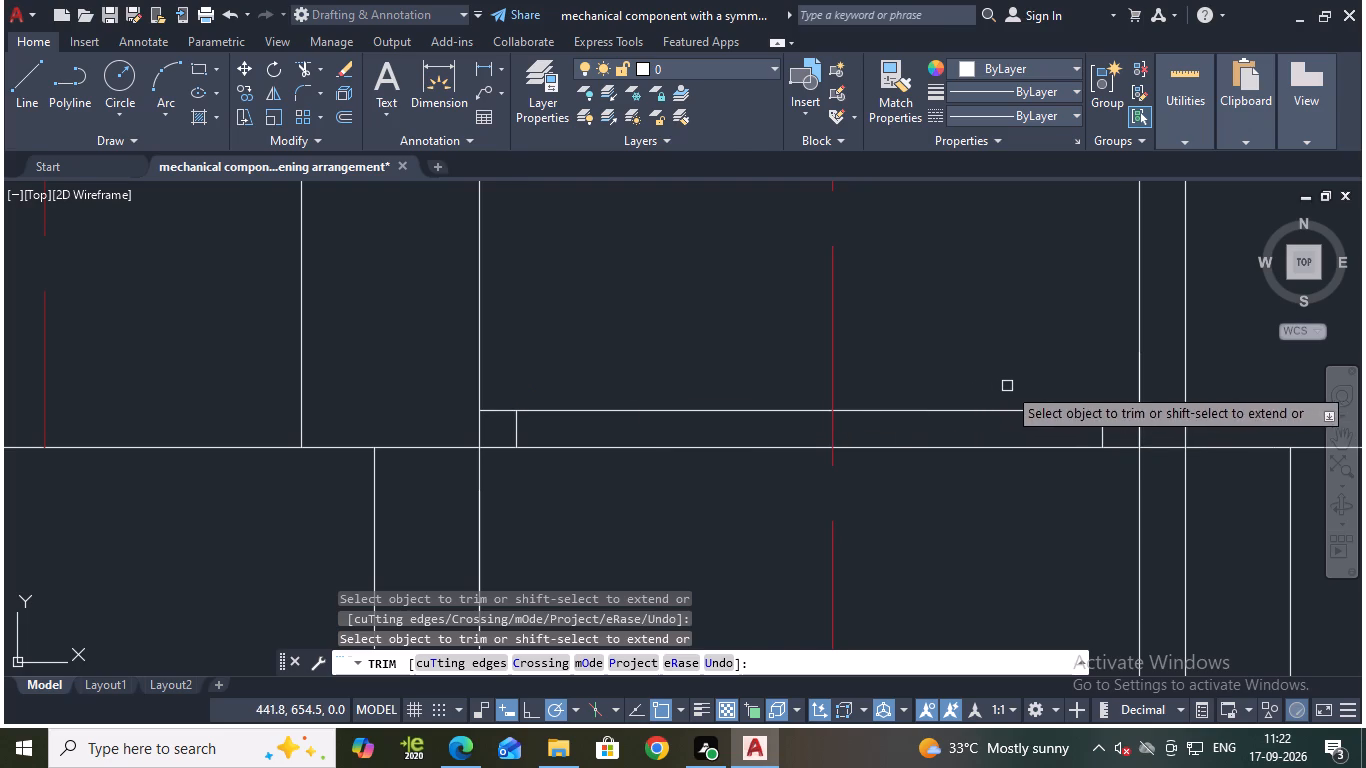
Measure the horizontal distance between the two short inset vertical lines with a trial linear dimension.
key(Escape)
click(487, 74)
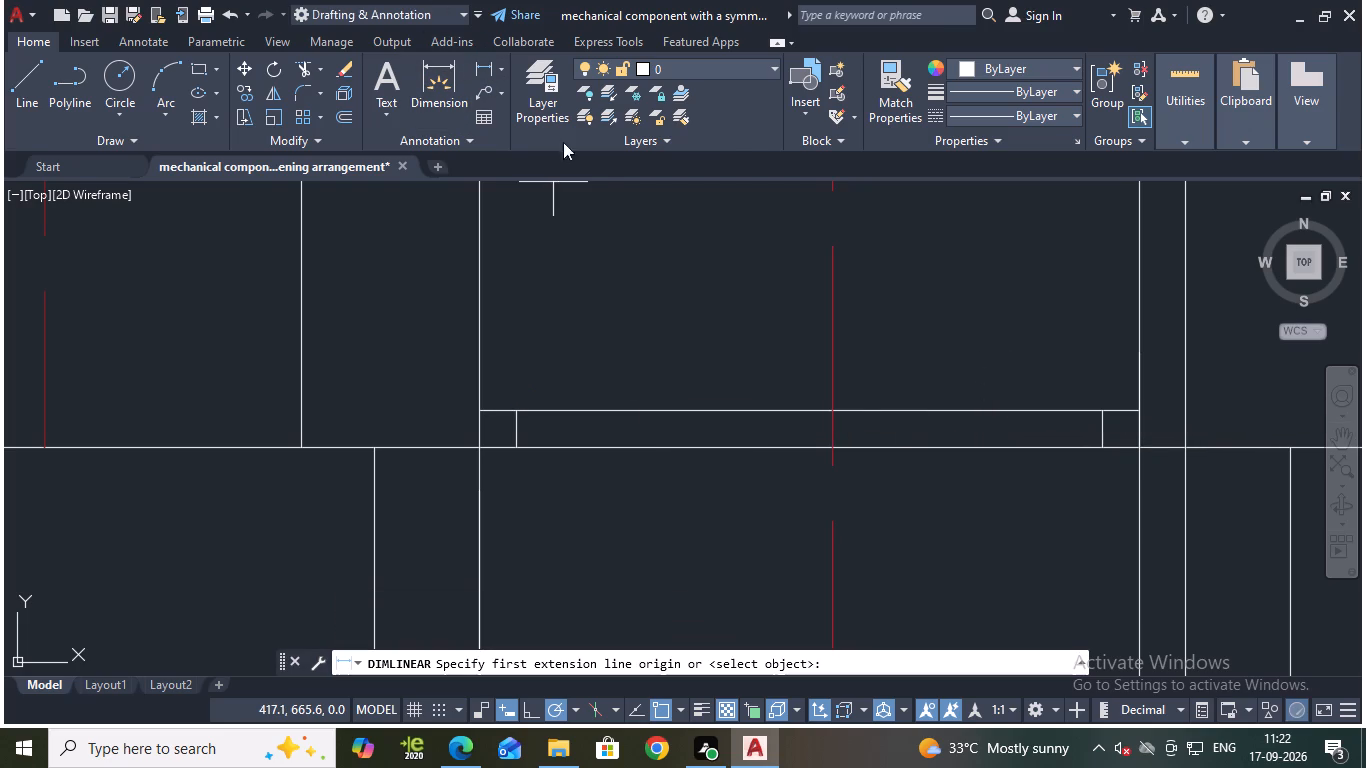
click(518, 419)
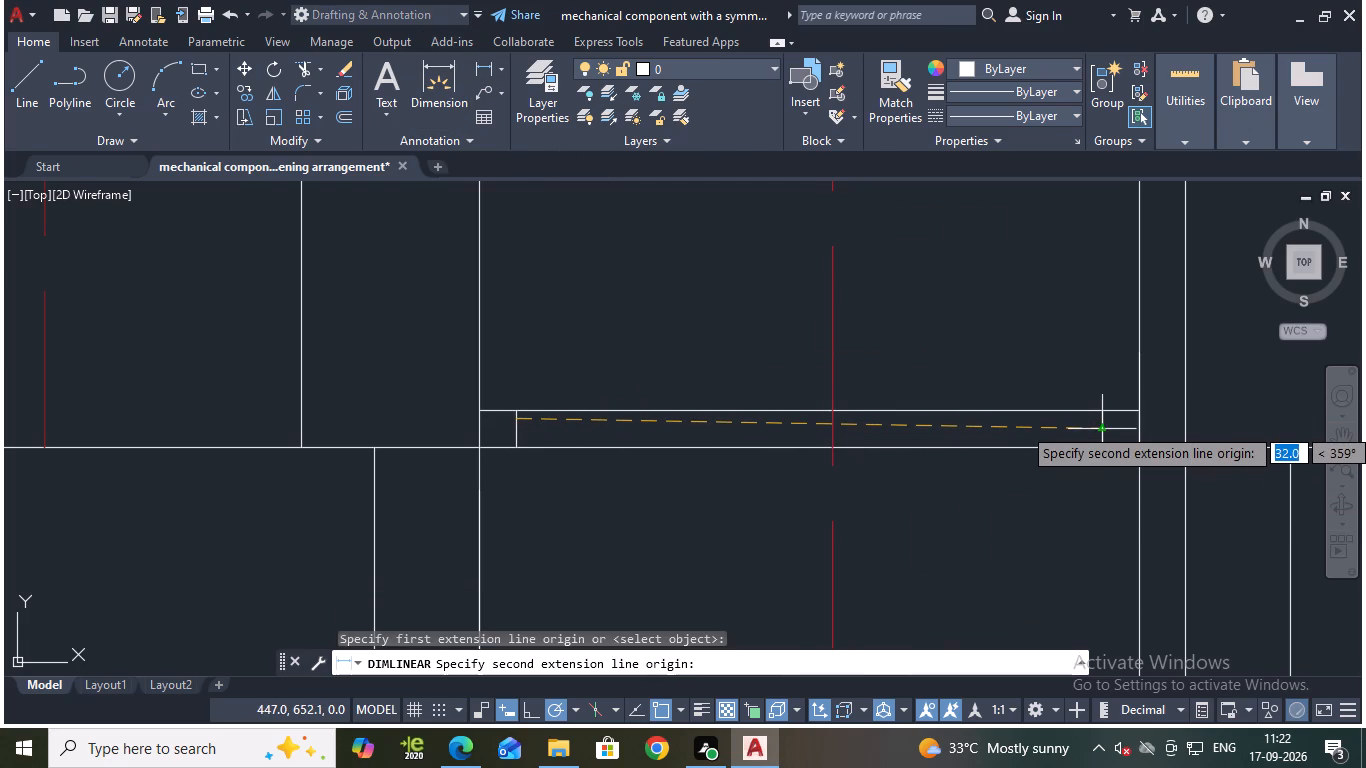
click(1103, 426)
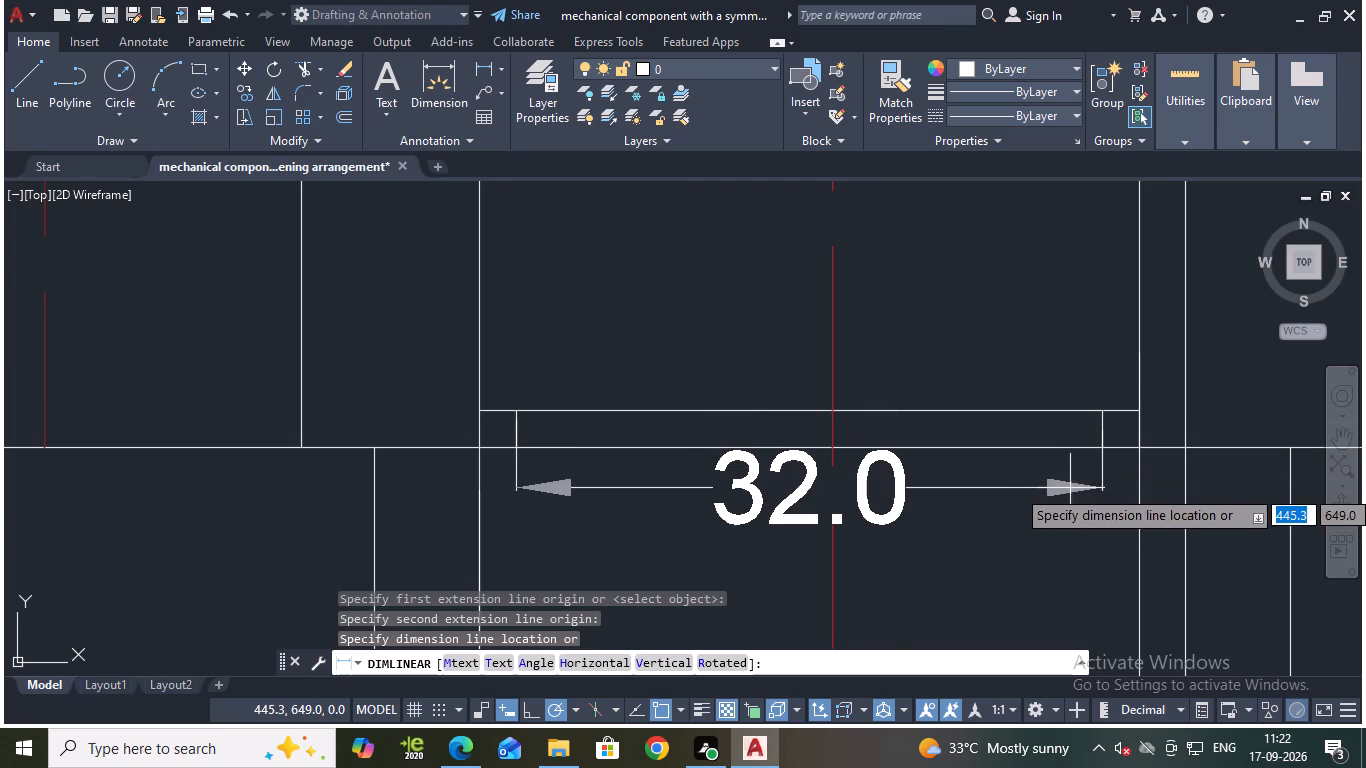
middle_drag(1069, 486, 1073, 418)
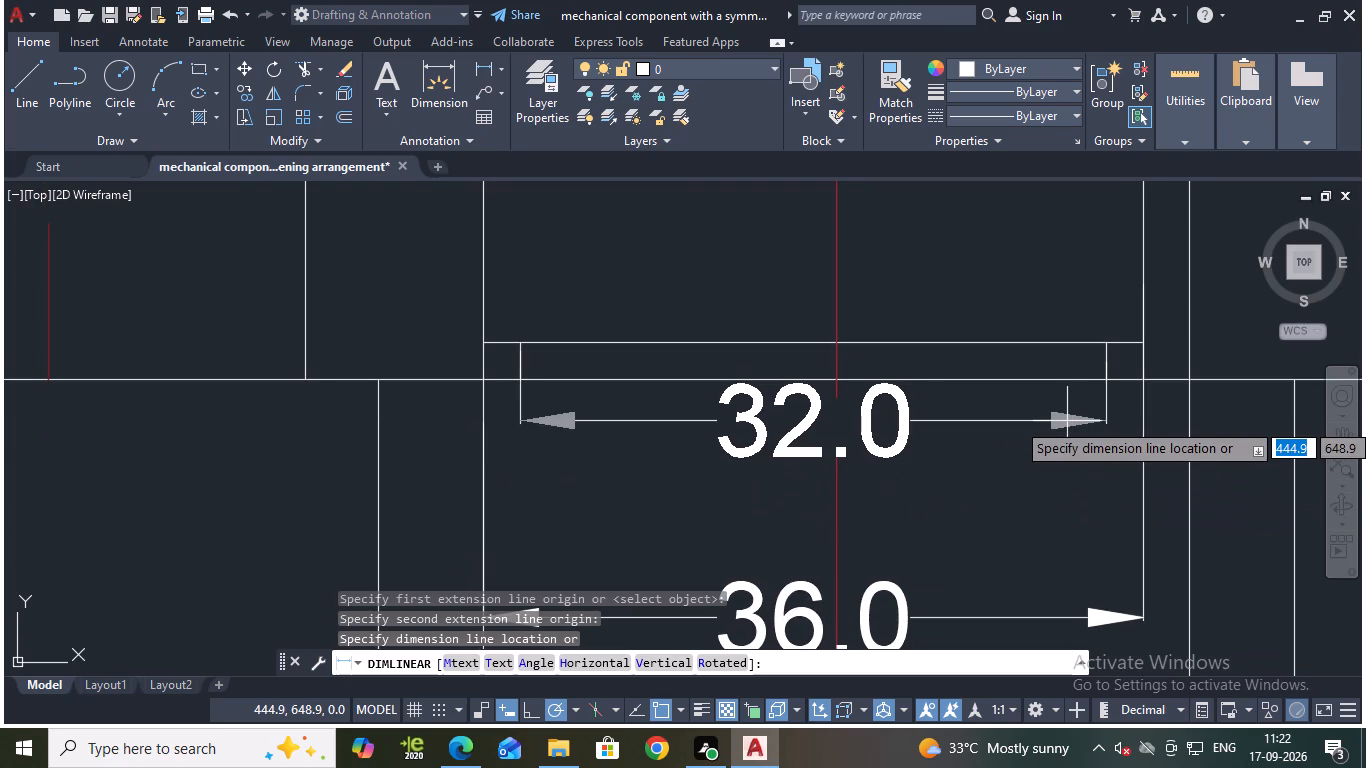
key(Escape)
scroll(1067, 421, down, 2)
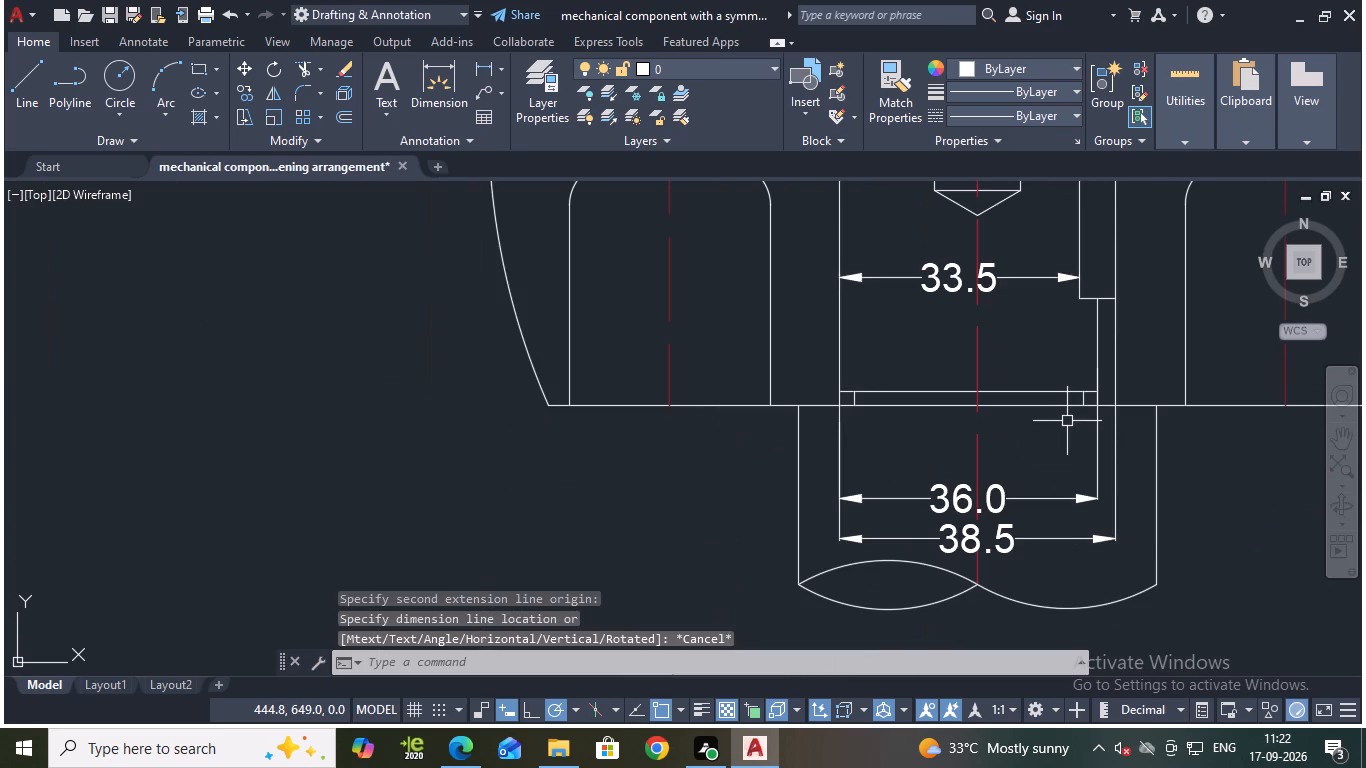
scroll(1067, 421, down, 2)
Save the drawing.
key(ctrl+s)
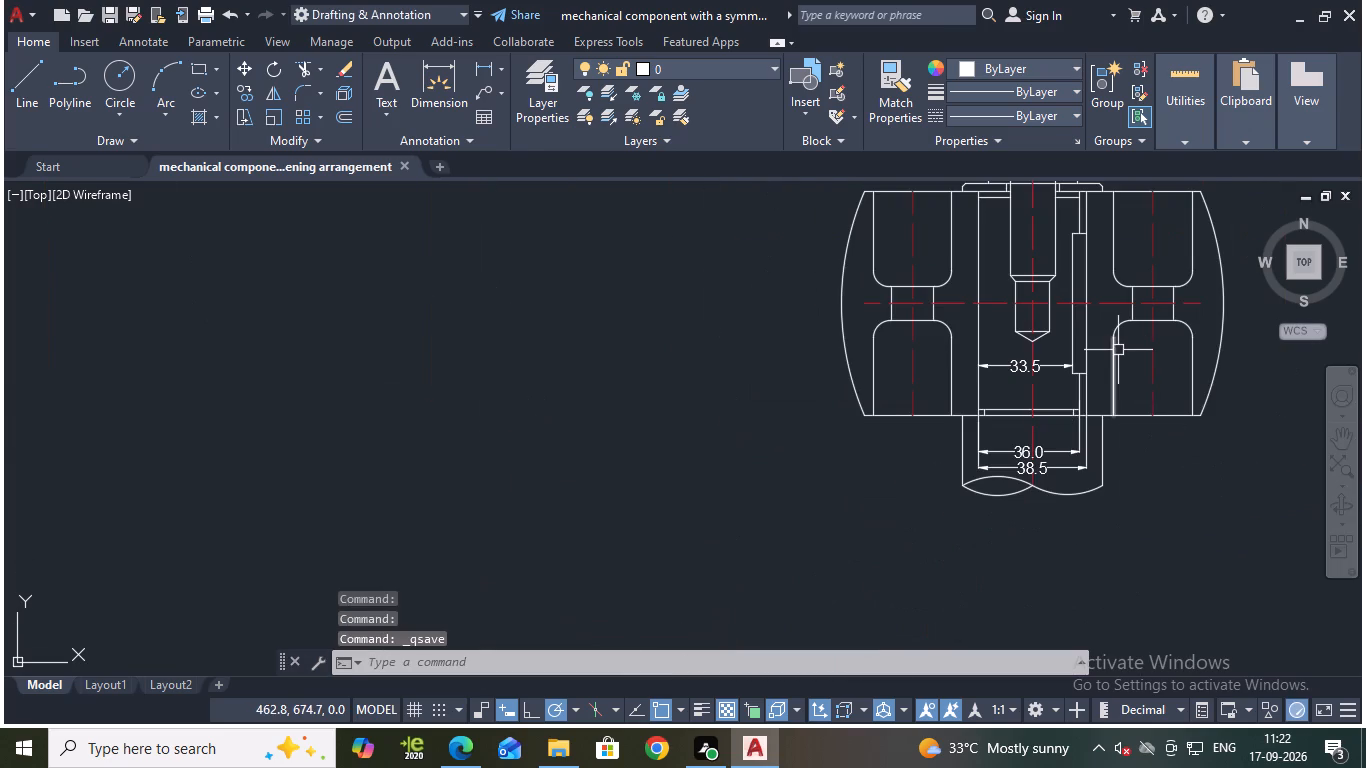
Hatch the left outer rim and the inner wall left of the central section, above and below the centreline, with ANSI31 at scale 50.
scroll(1002, 333, up, 2)
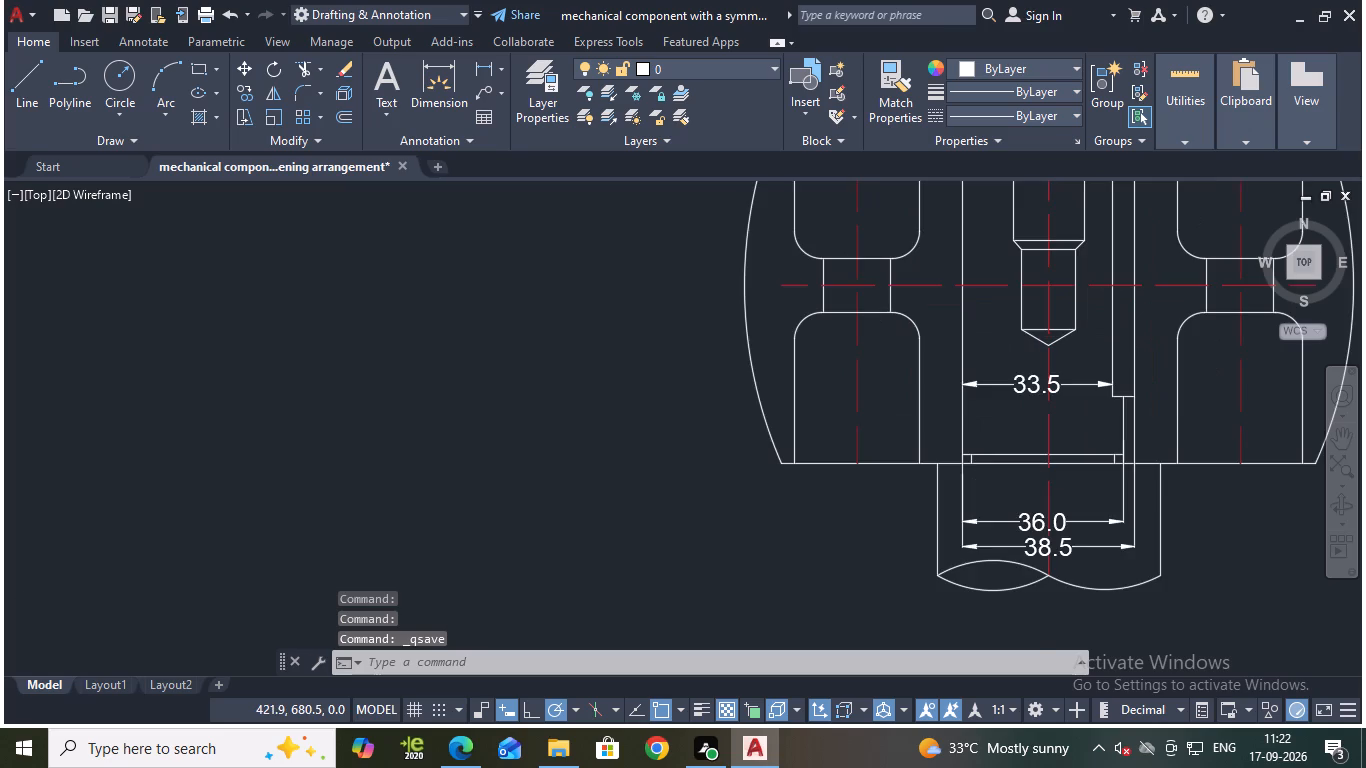
scroll(1002, 333, down, 1)
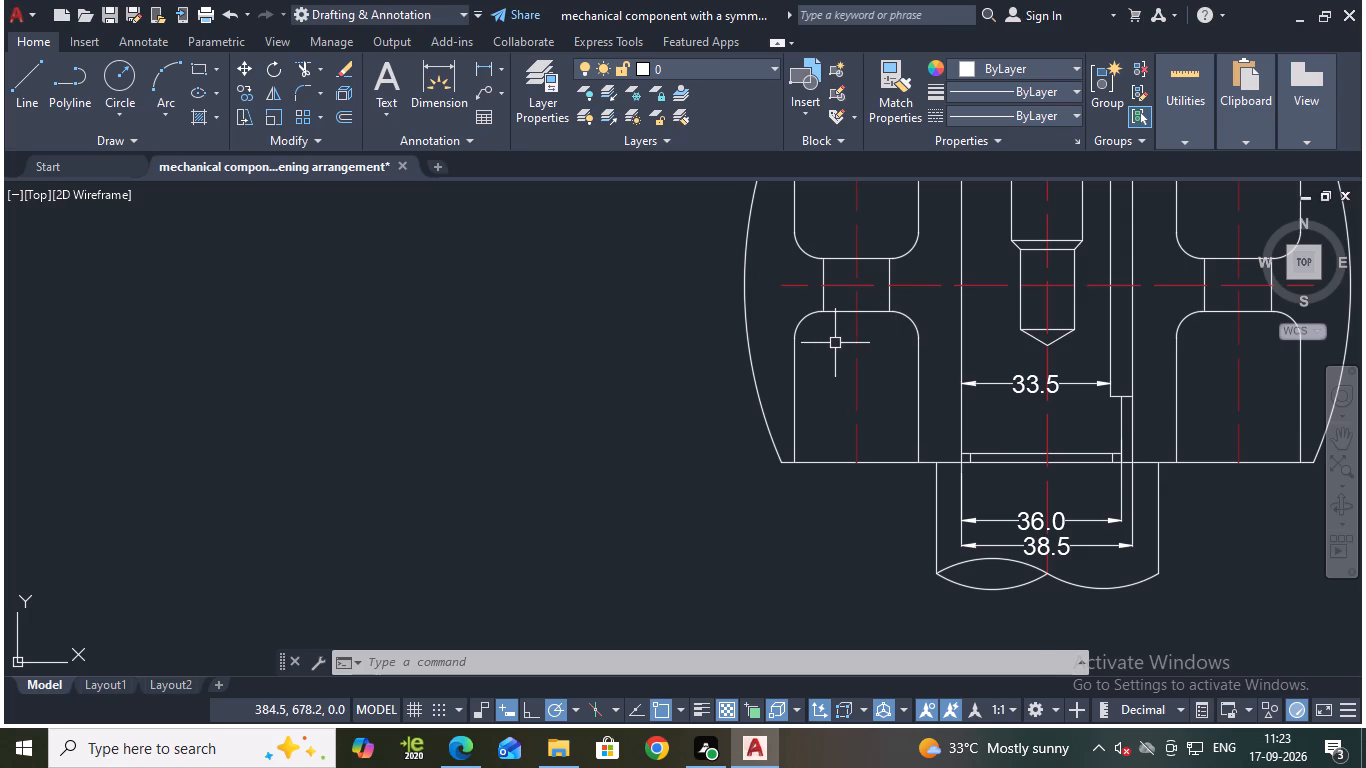
middle_drag(835, 343, 715, 519)
key(Escape)
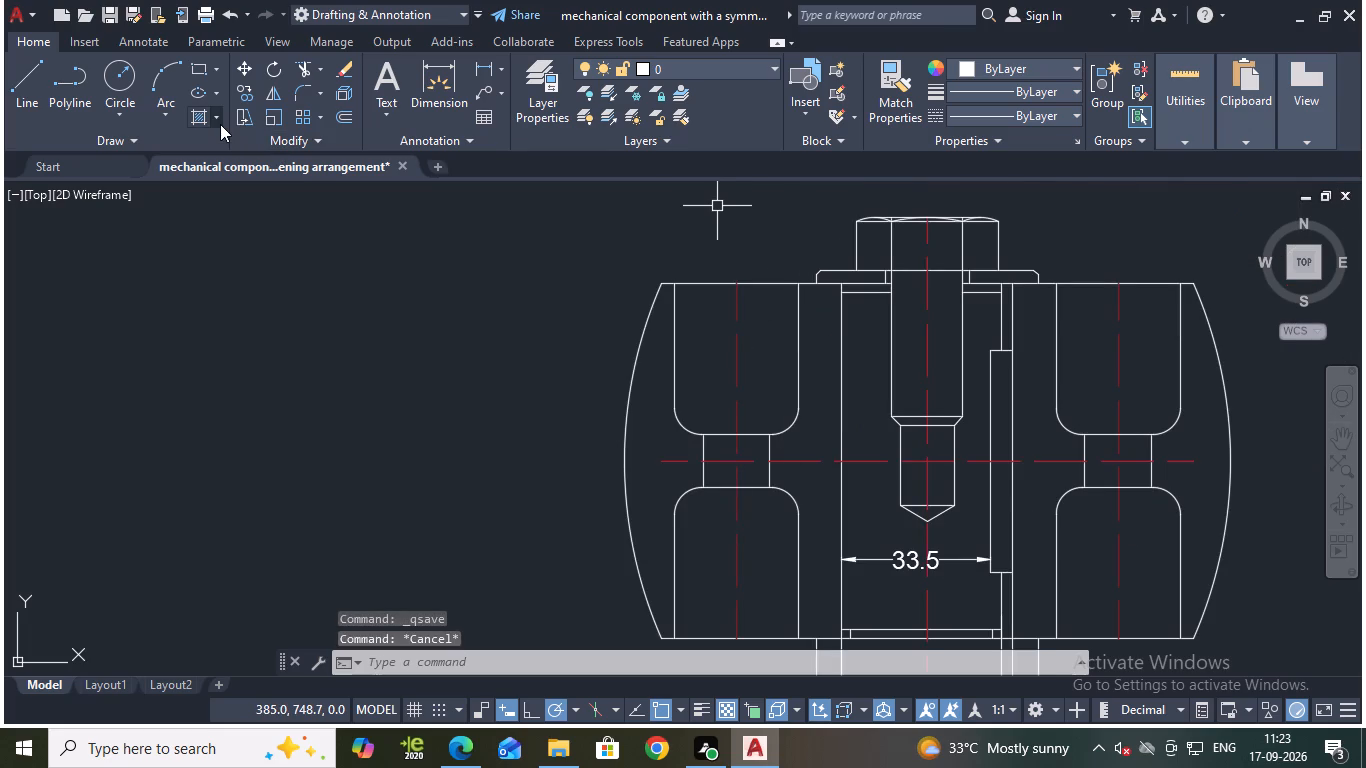
click(203, 119)
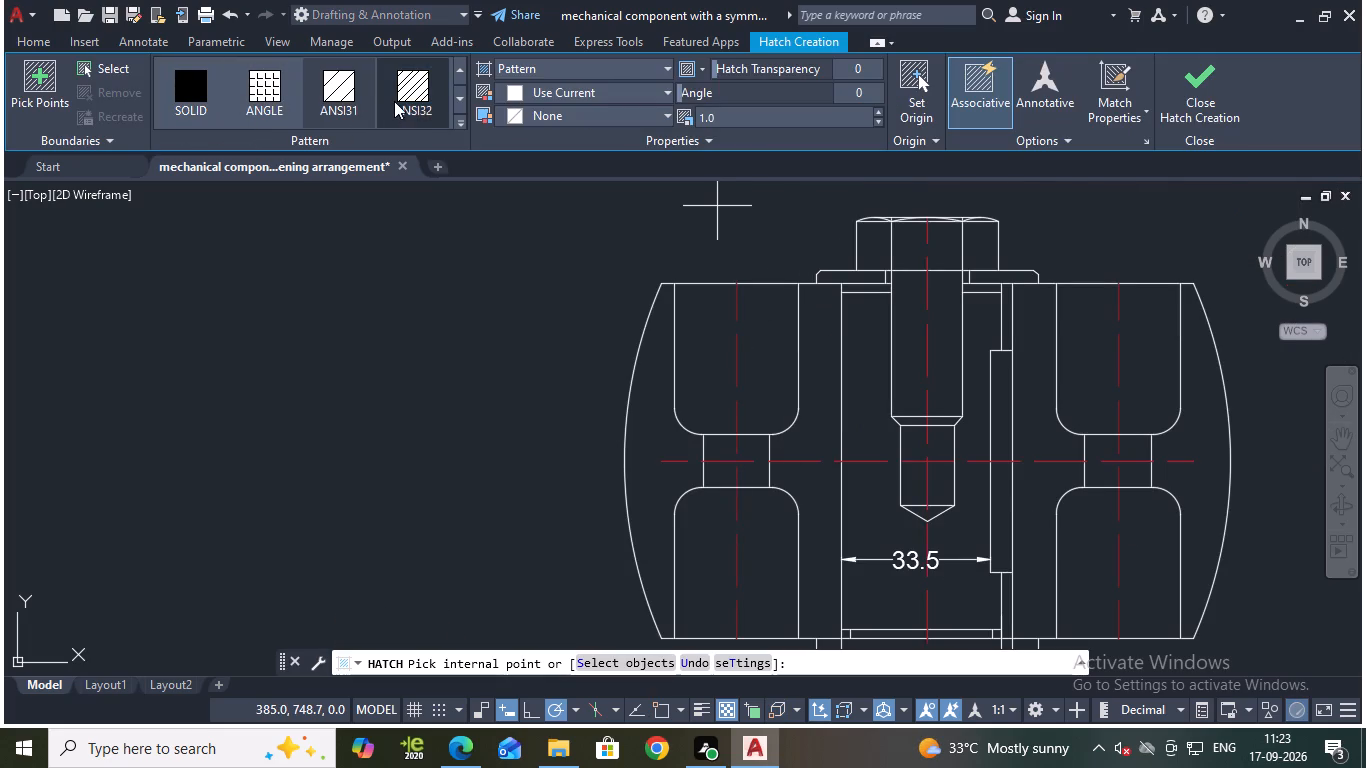
click(465, 104)
click(465, 104)
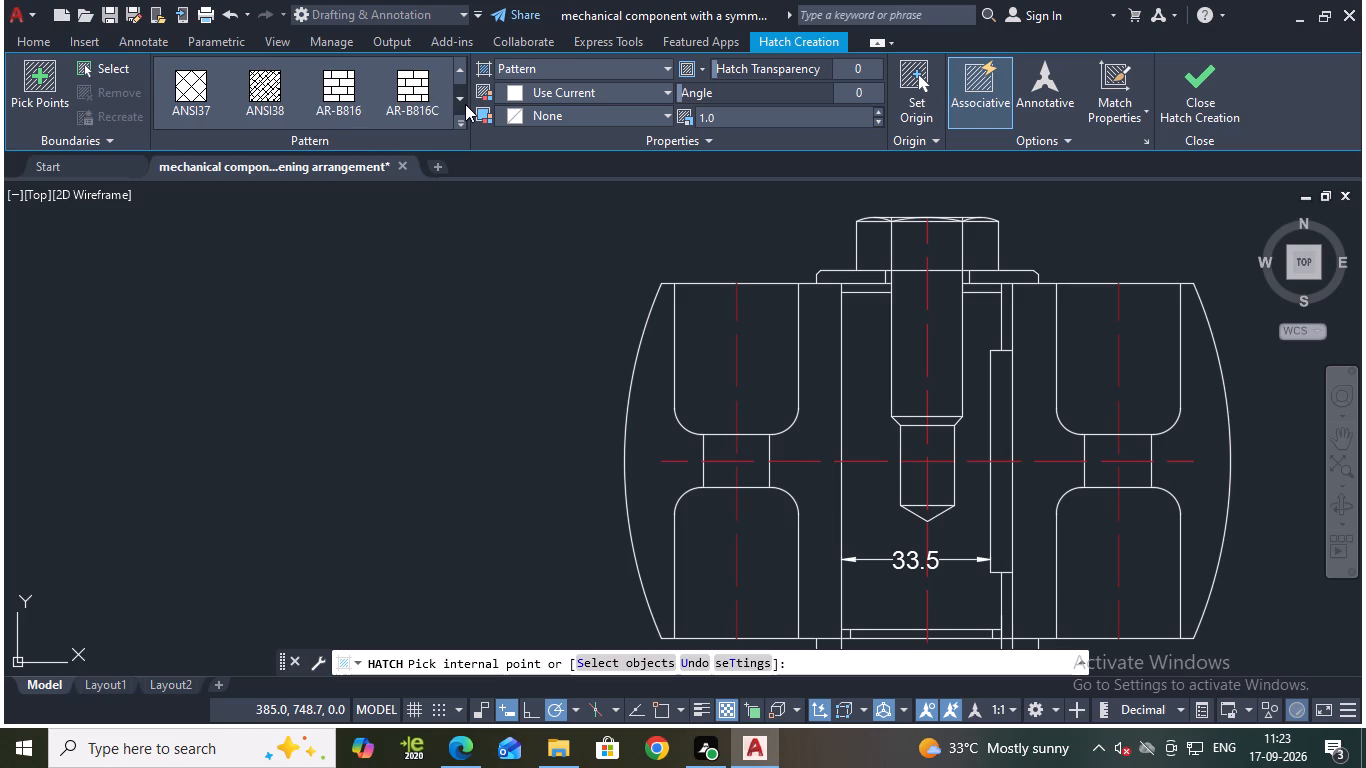
click(465, 104)
click(465, 104)
click(465, 104)
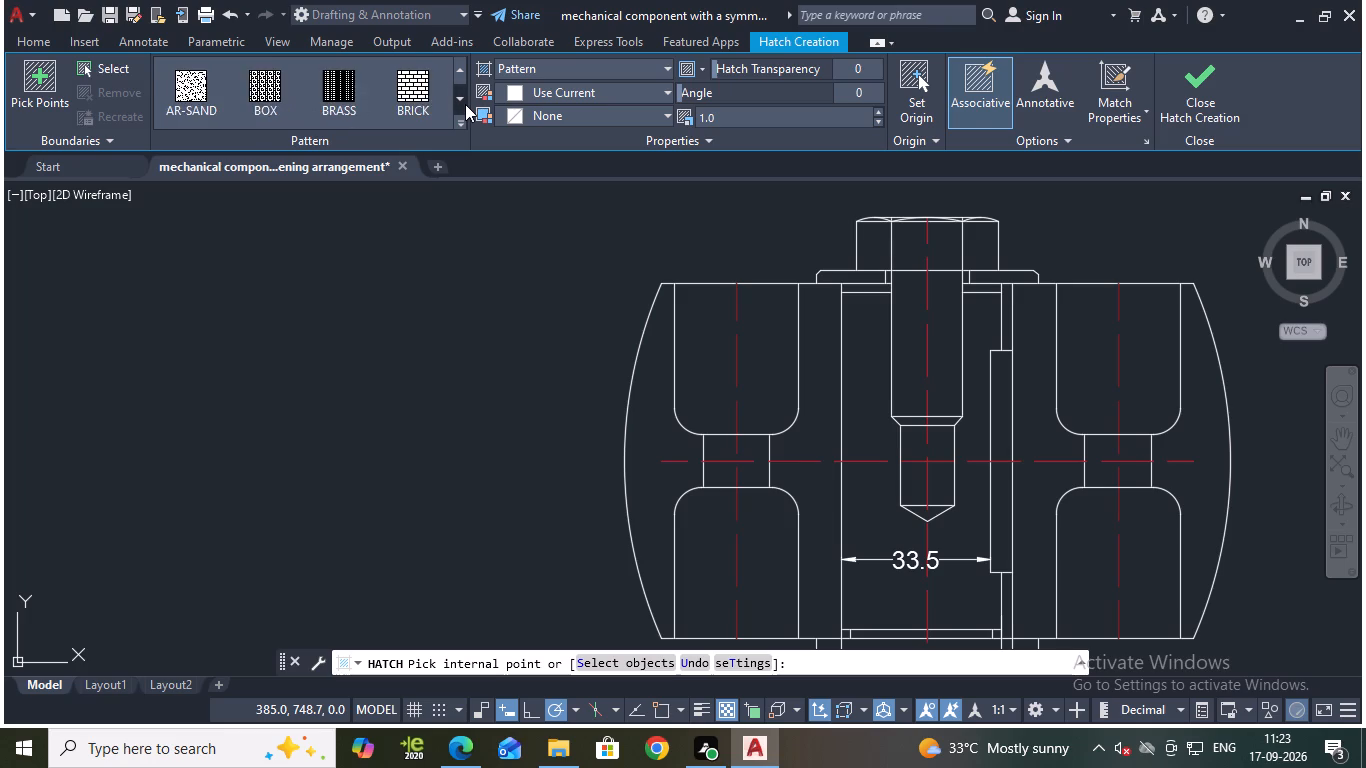
click(465, 104)
triple_click(465, 104)
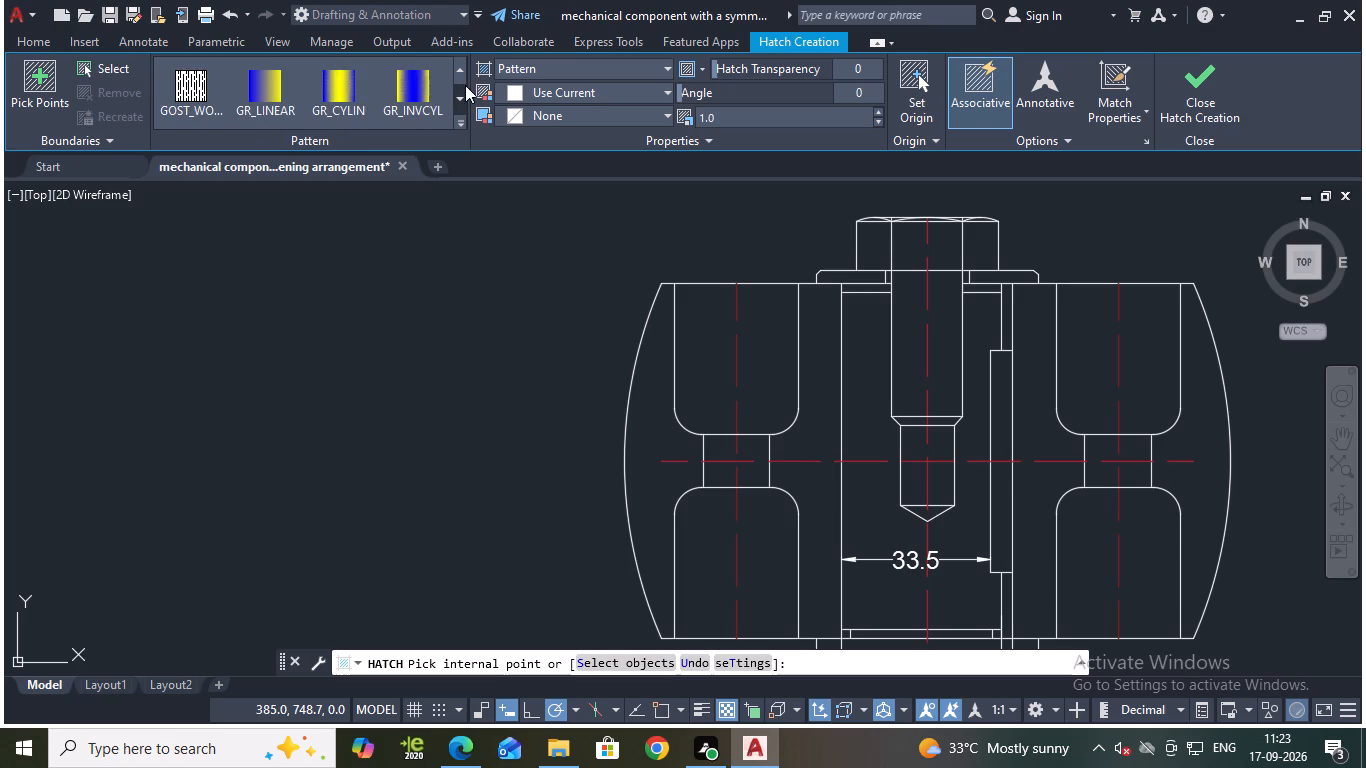
triple_click(458, 66)
triple_click(458, 66)
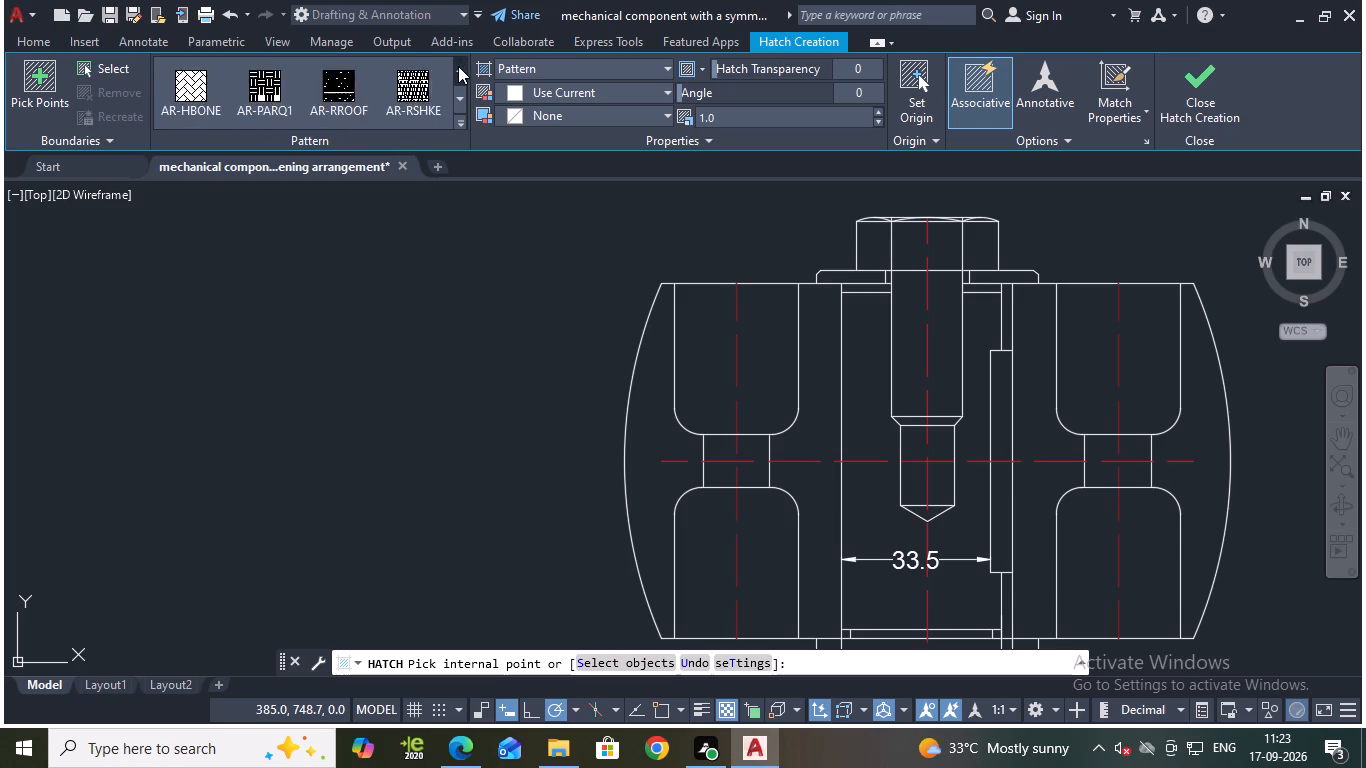
triple_click(458, 66)
click(458, 66)
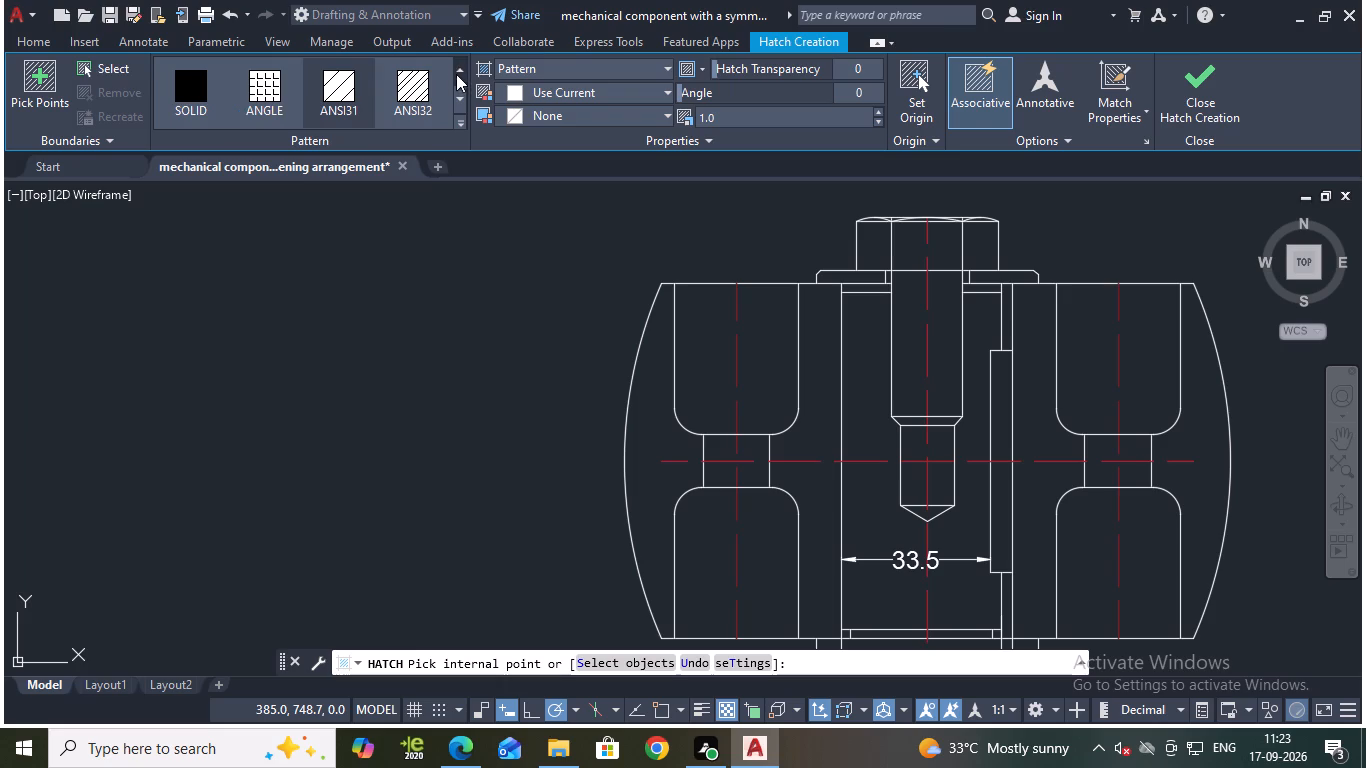
click(331, 89)
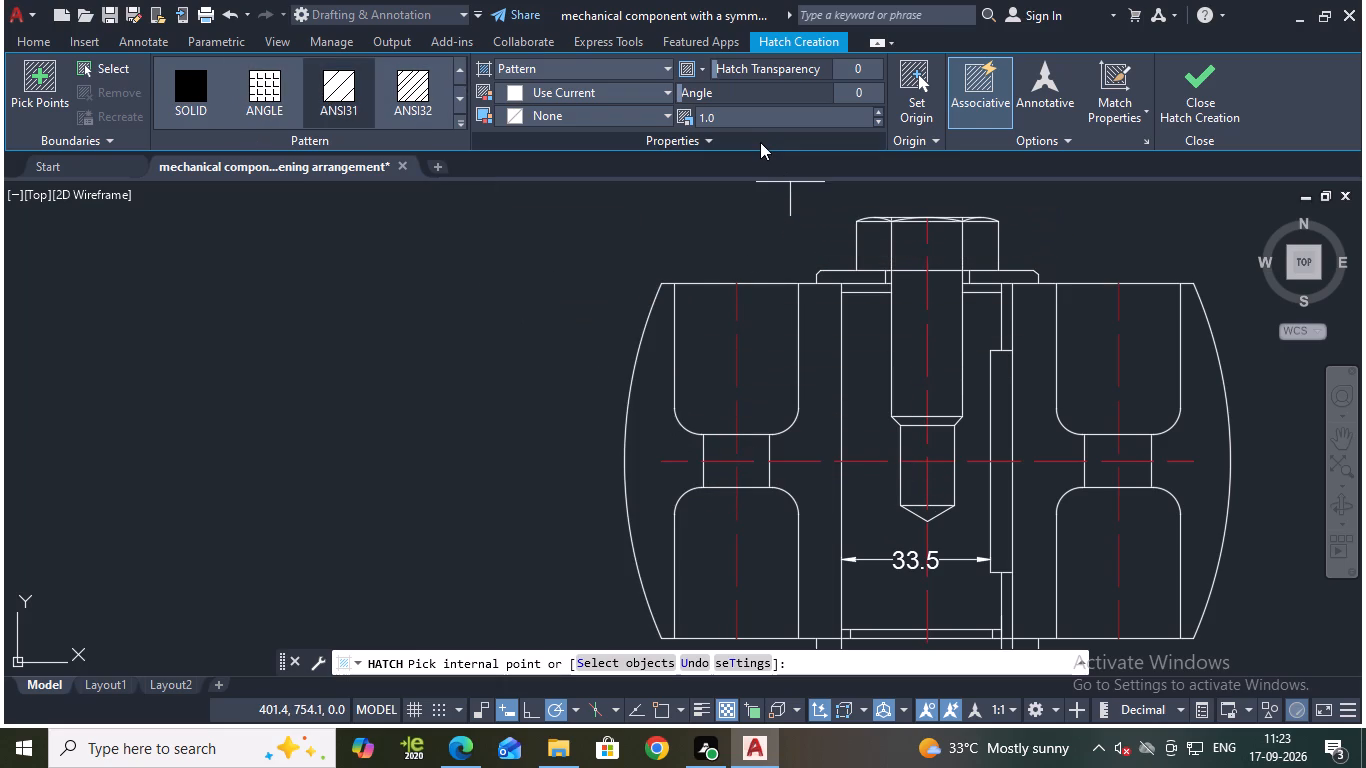
click(749, 115)
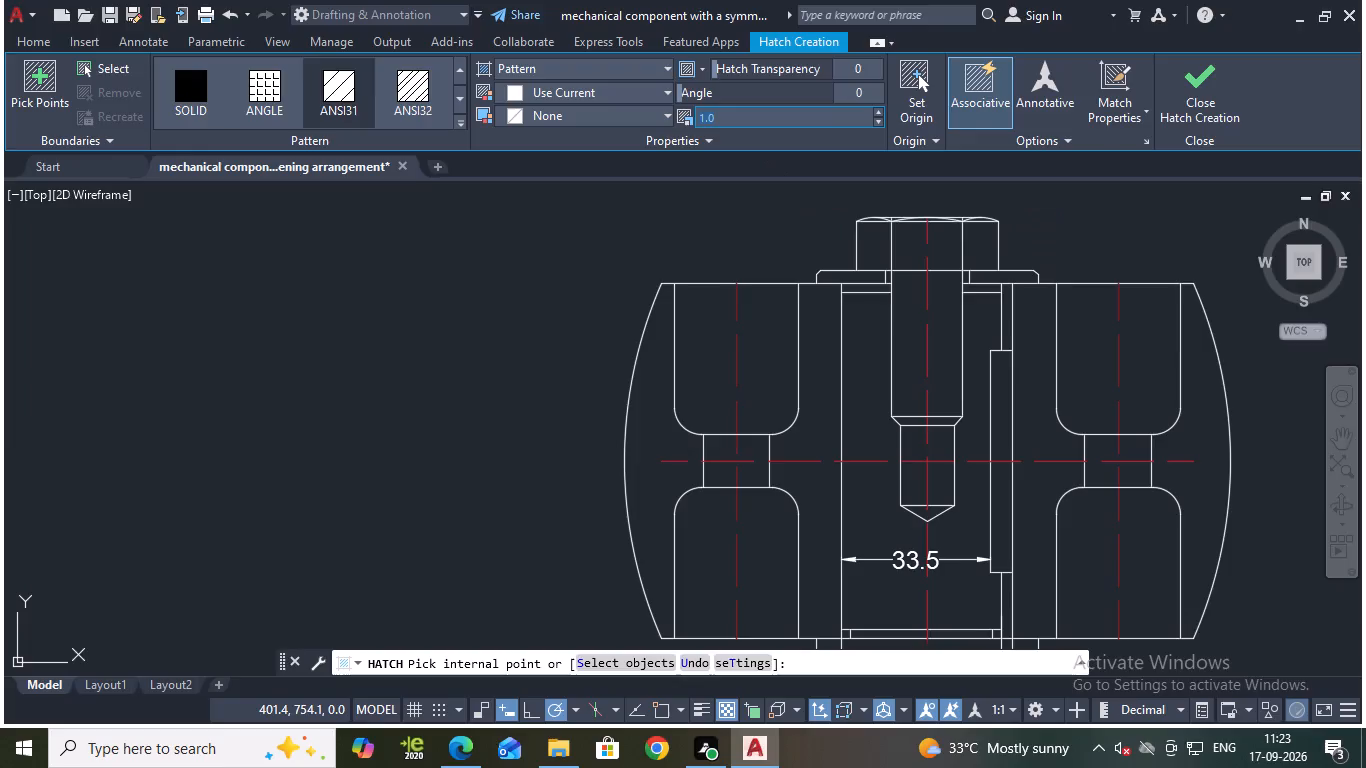
text(50)
key(Return)
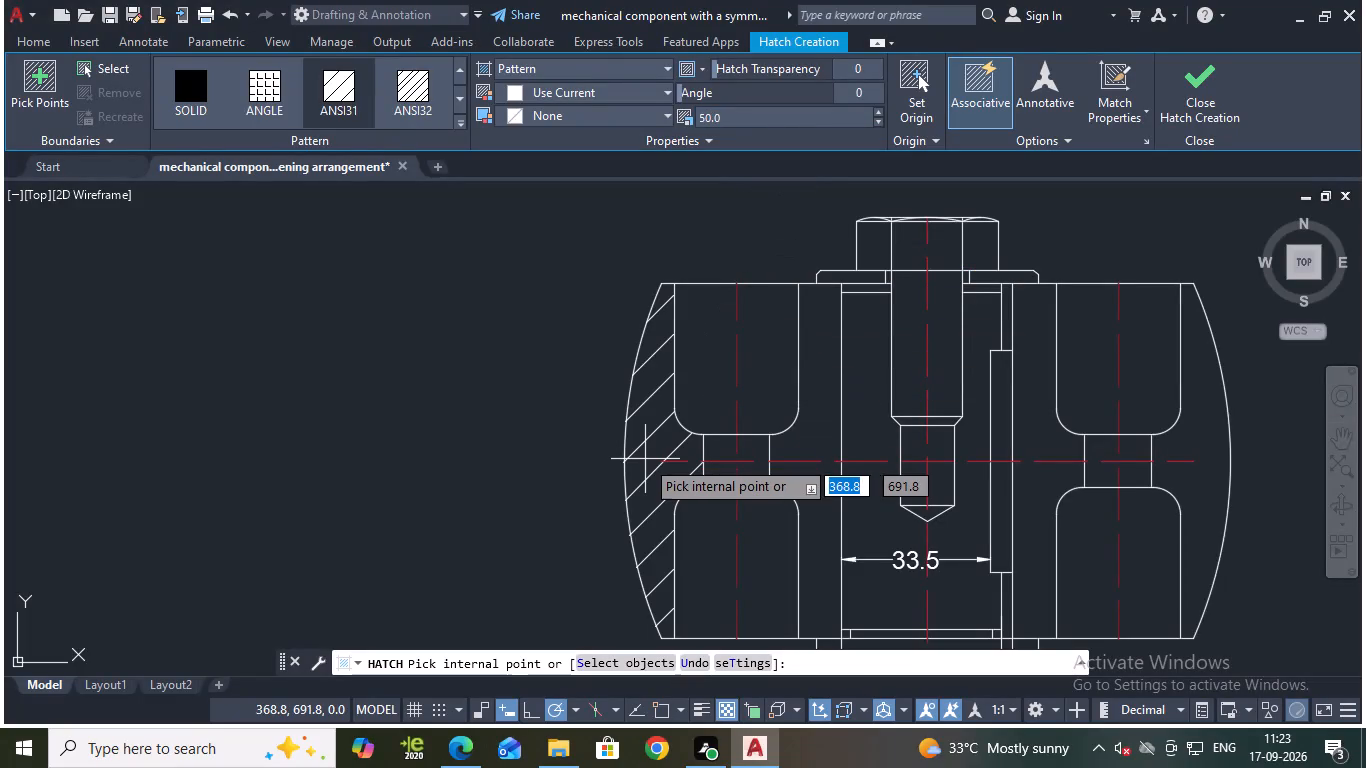
click(645, 459)
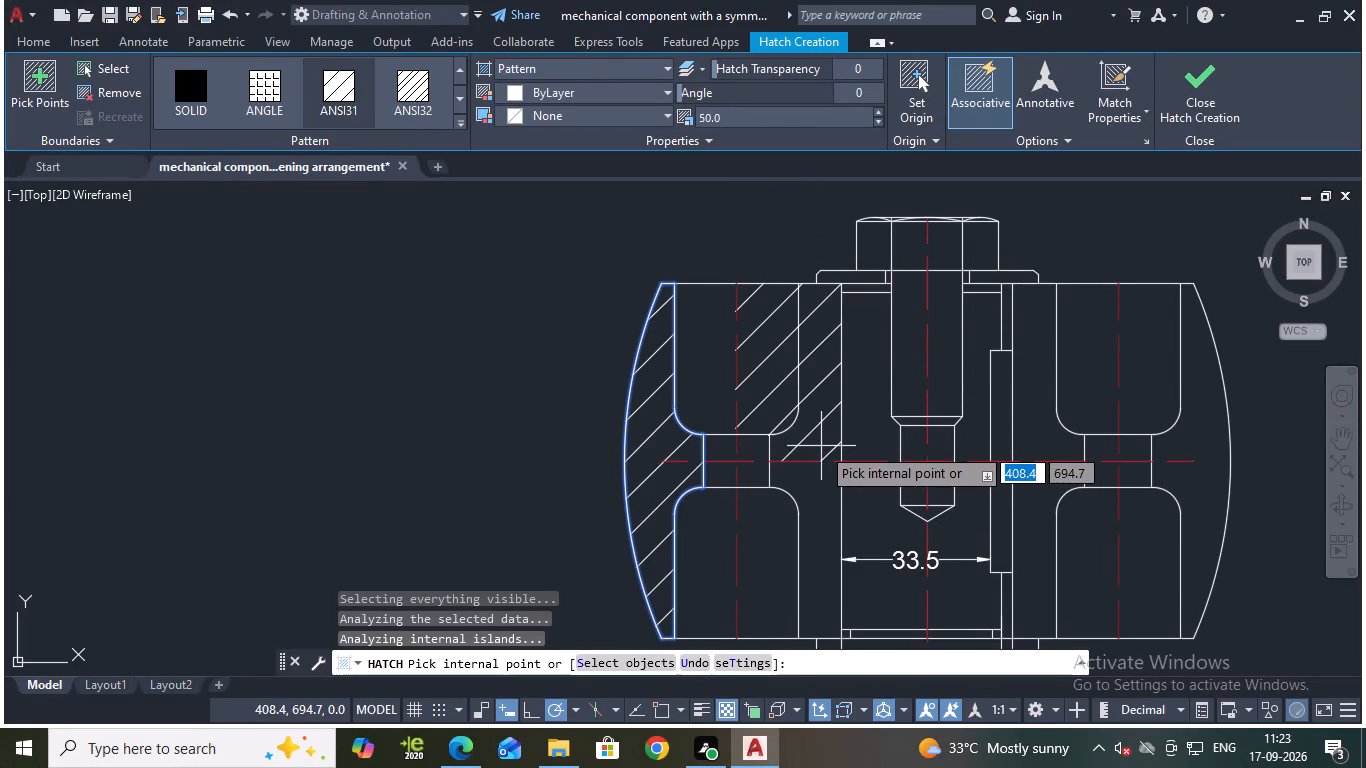
click(837, 520)
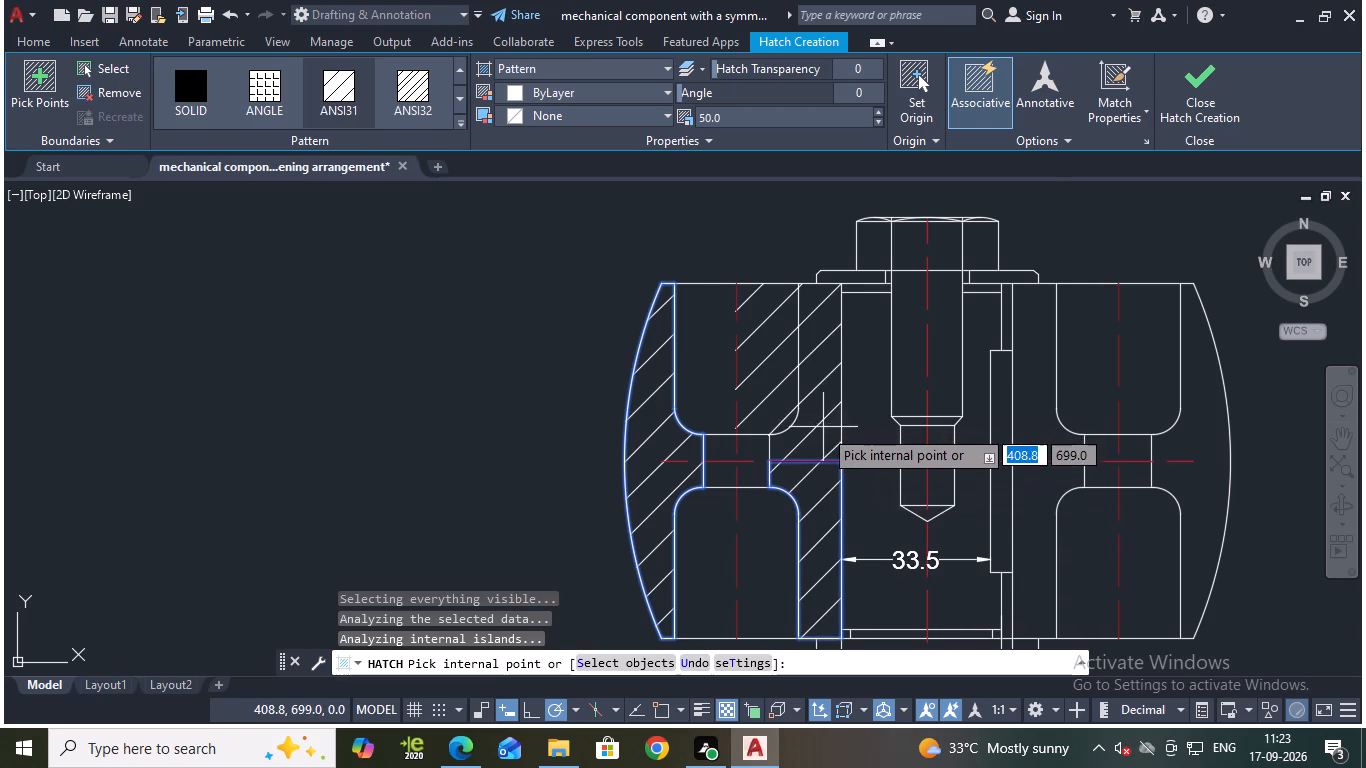
scroll(823, 428, up, 1)
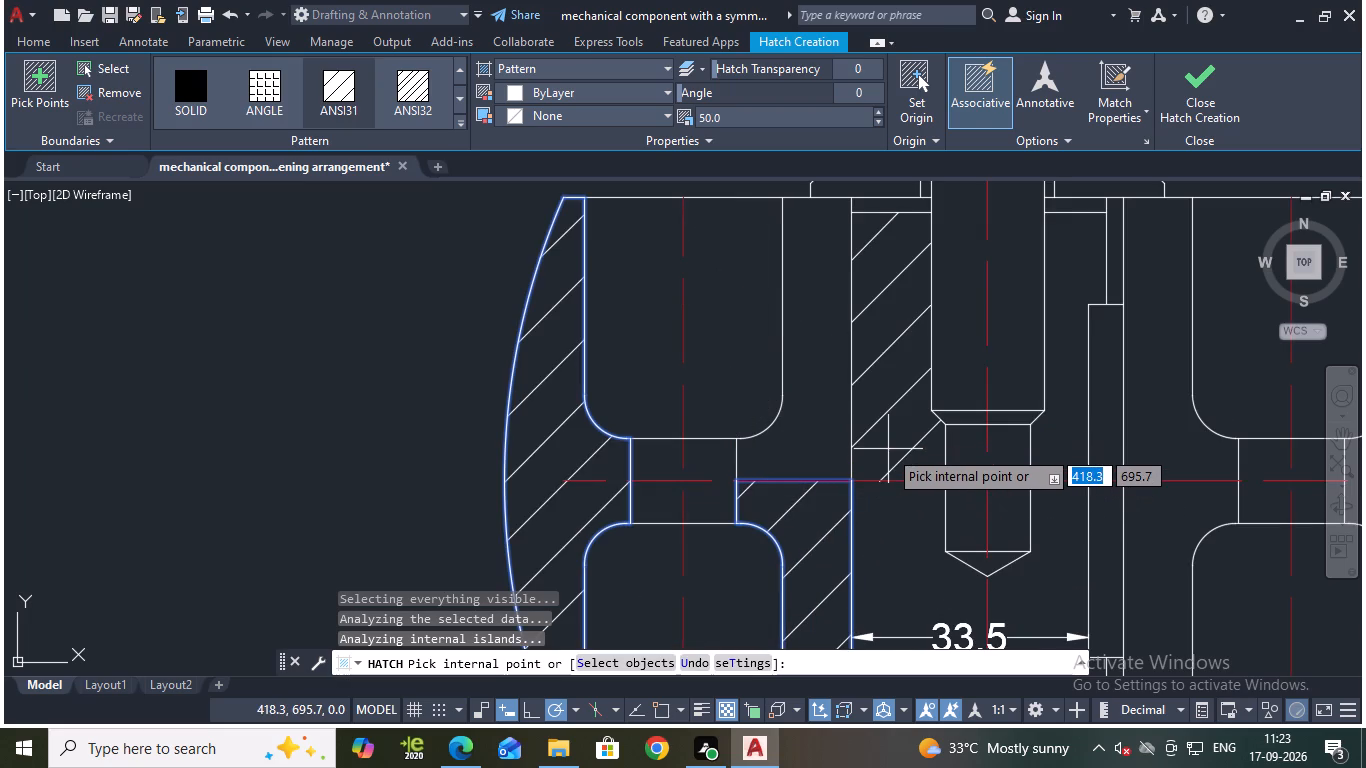
click(825, 404)
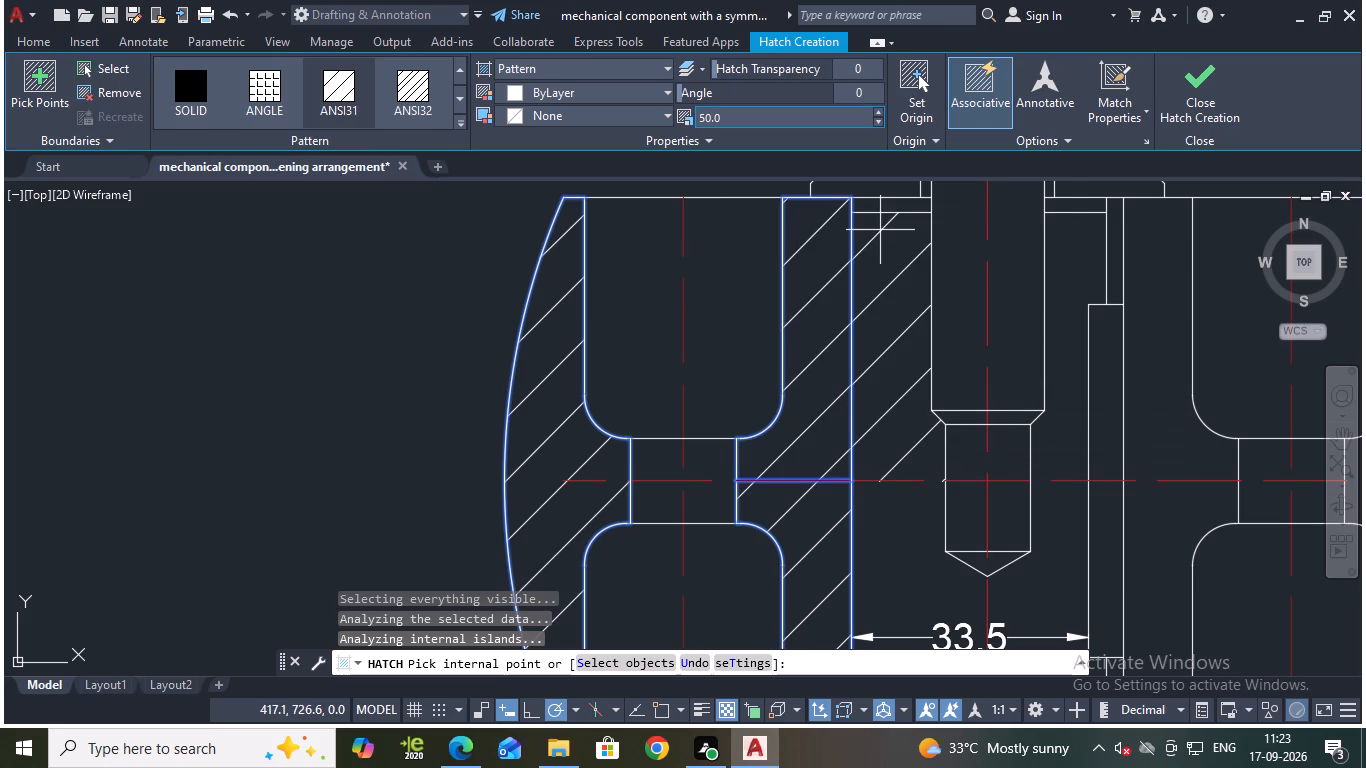
Try hatch scales of 60 and 40, and settle on a scale of 25.
click(801, 123)
text(60)
key(Return)
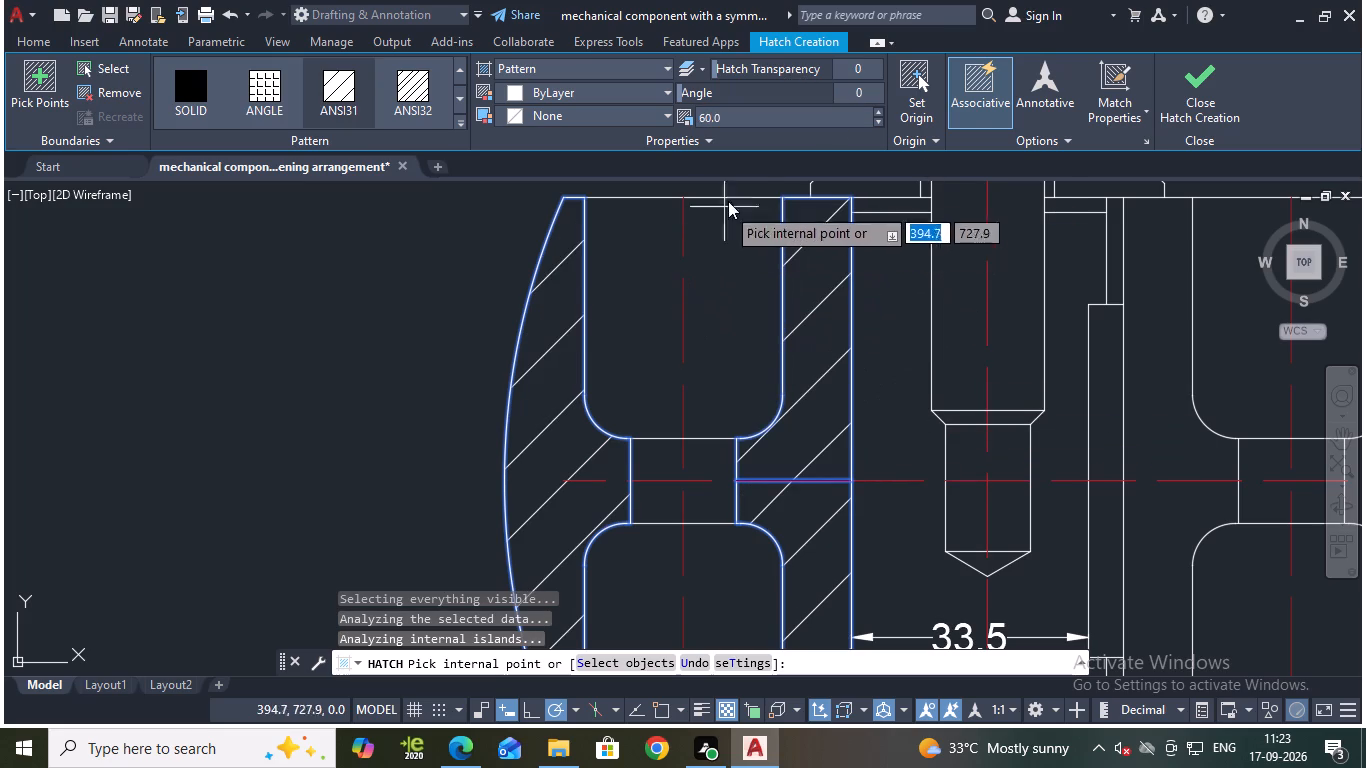
drag(751, 113, 690, 109)
text(40)
key(Return)
drag(735, 122, 672, 113)
text(25)
key(Return)
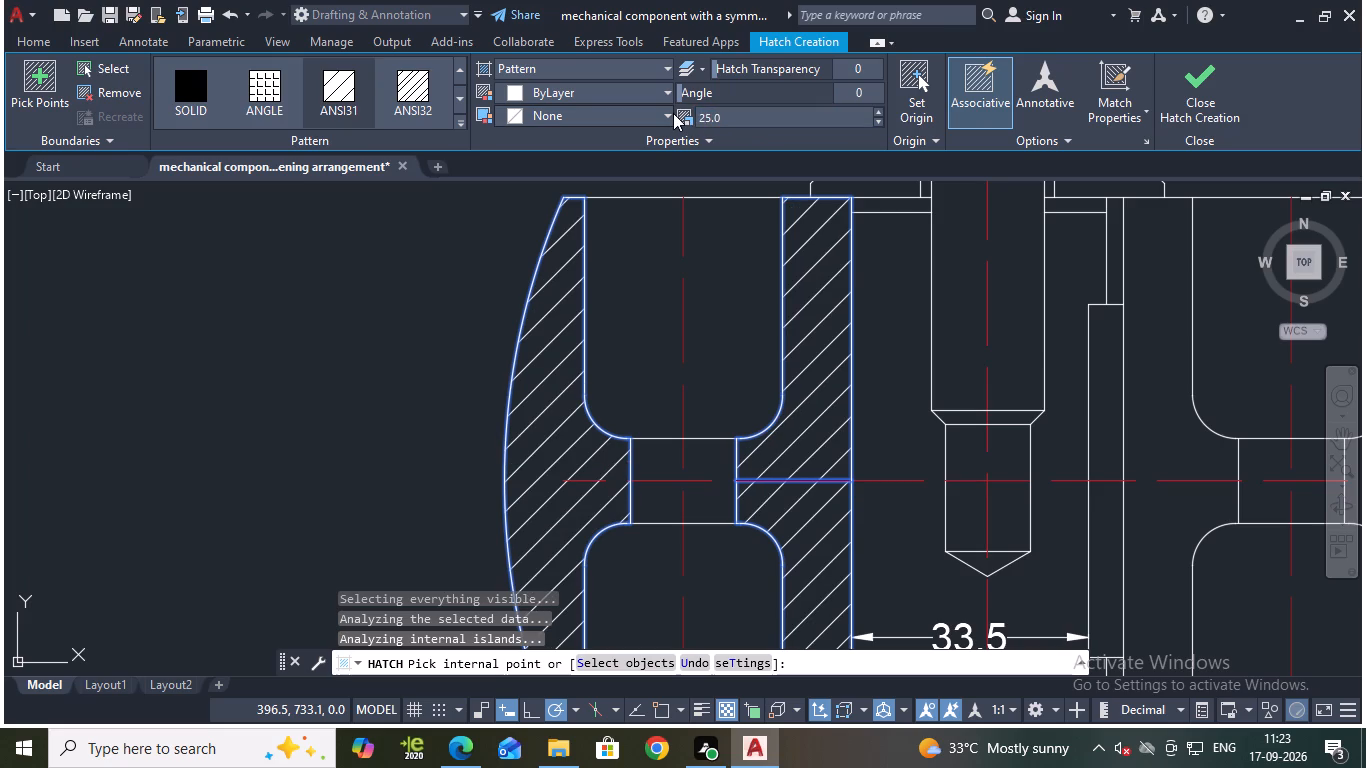
Add both halves of the inner wall right of the central section and the right outer rim to the hatch.
scroll(776, 338, down, 1)
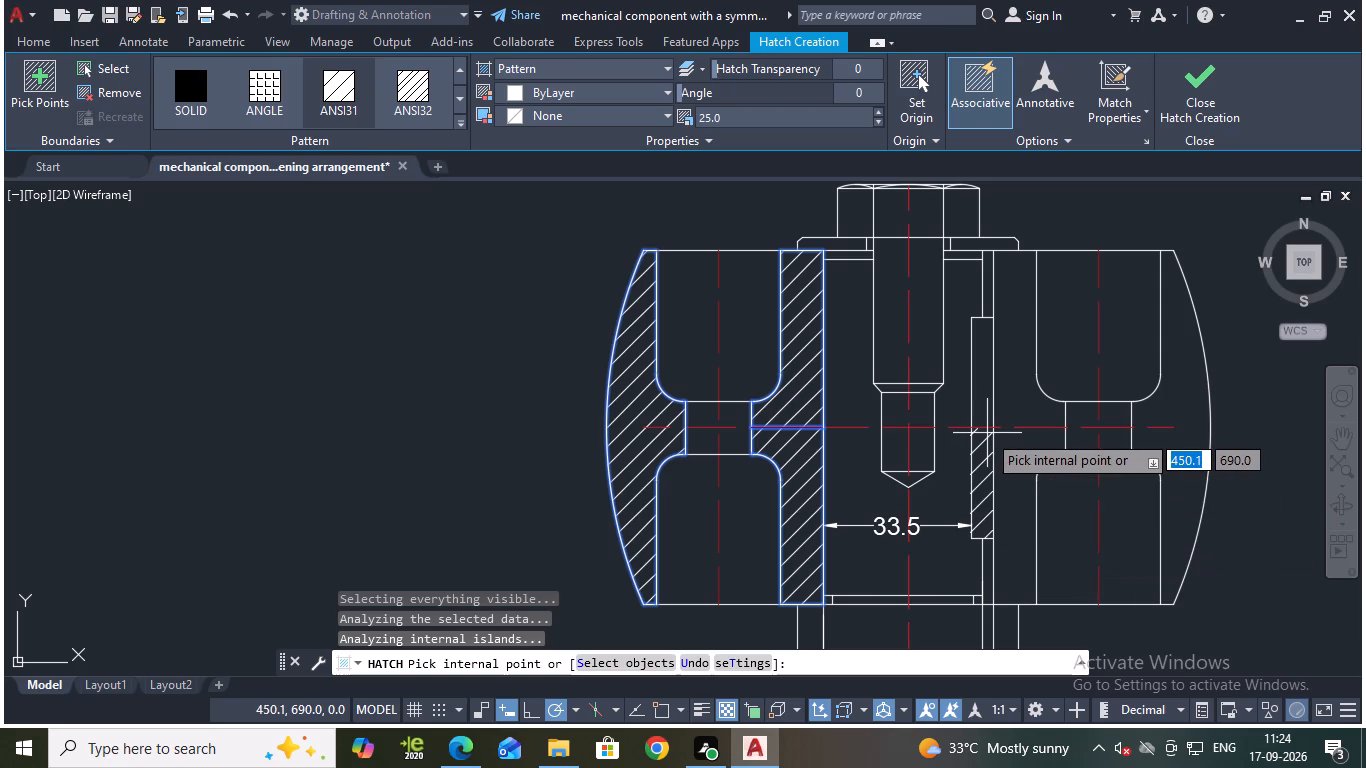
click(1041, 419)
click(1033, 459)
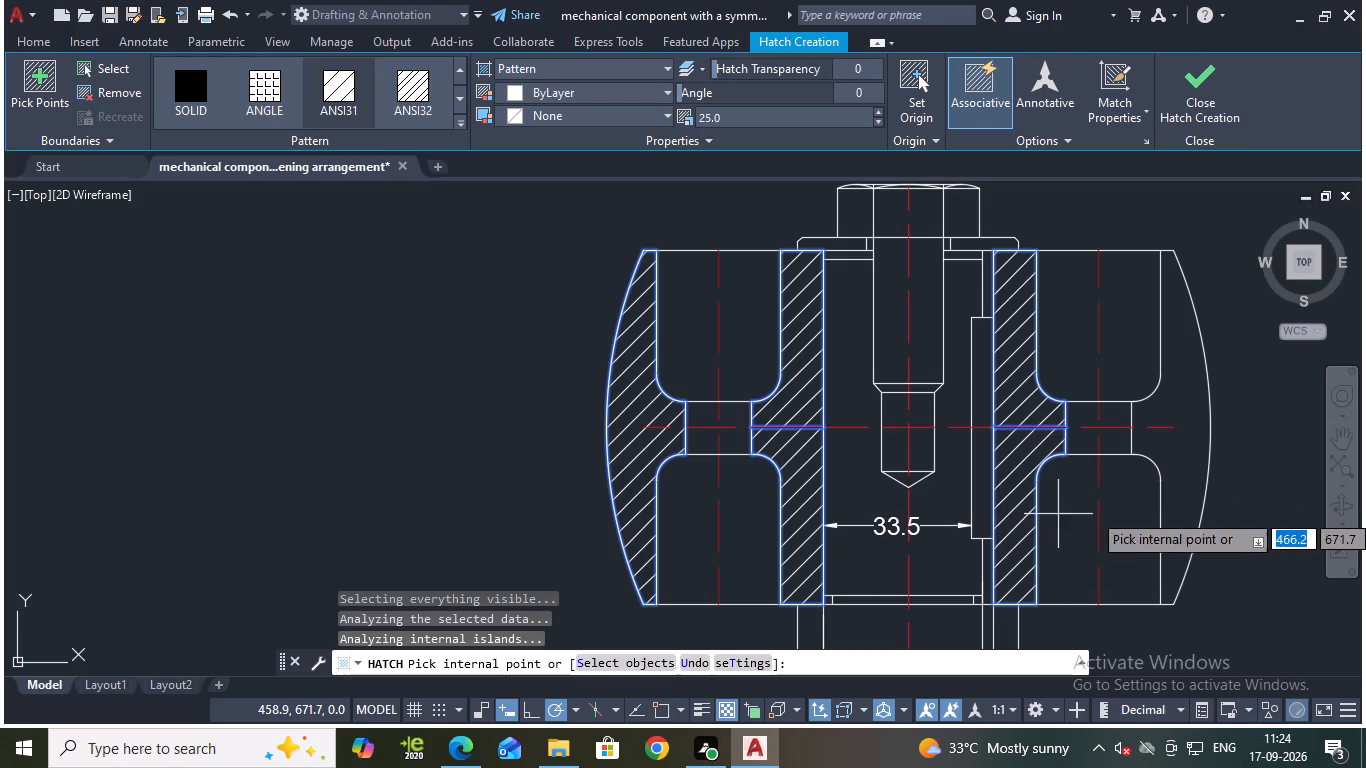
click(1189, 449)
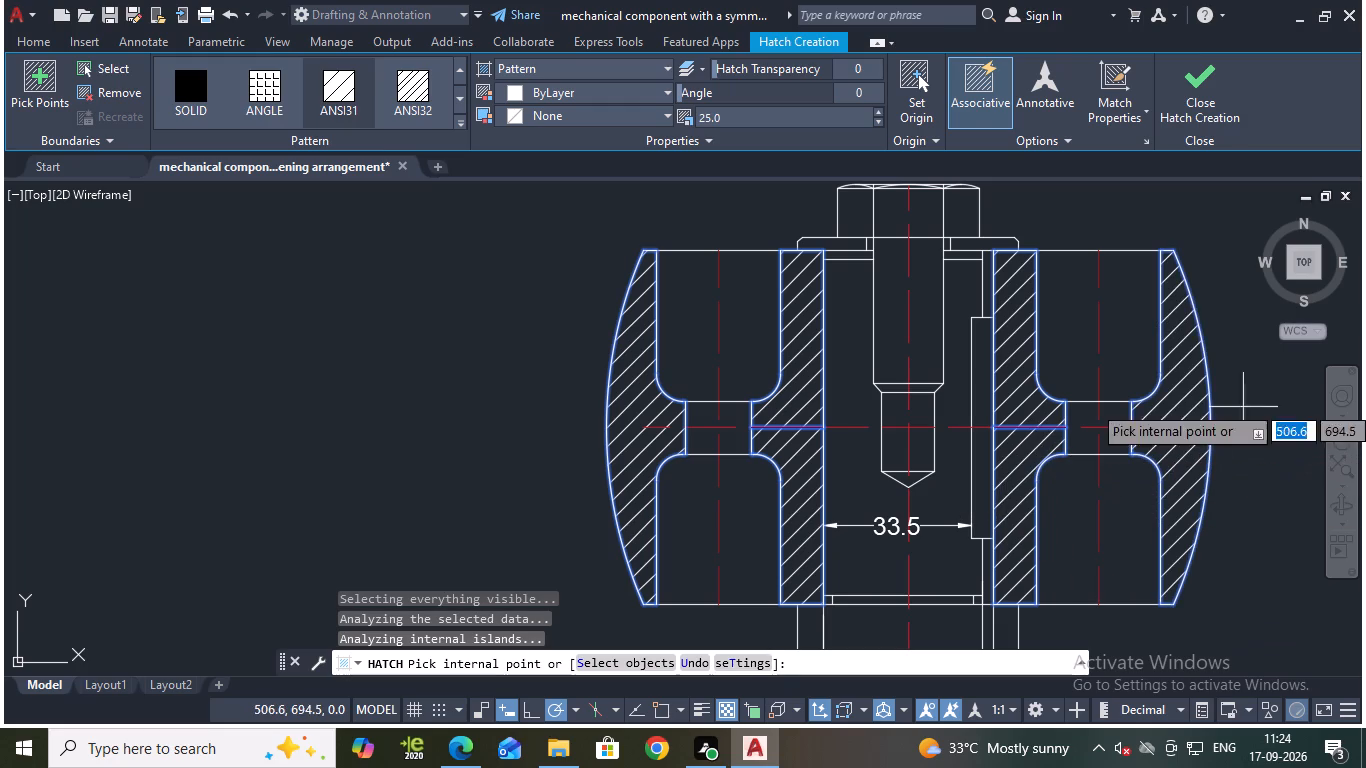
key(Escape)
Save the drawing with the hatched walls.
key(ctrl+s)
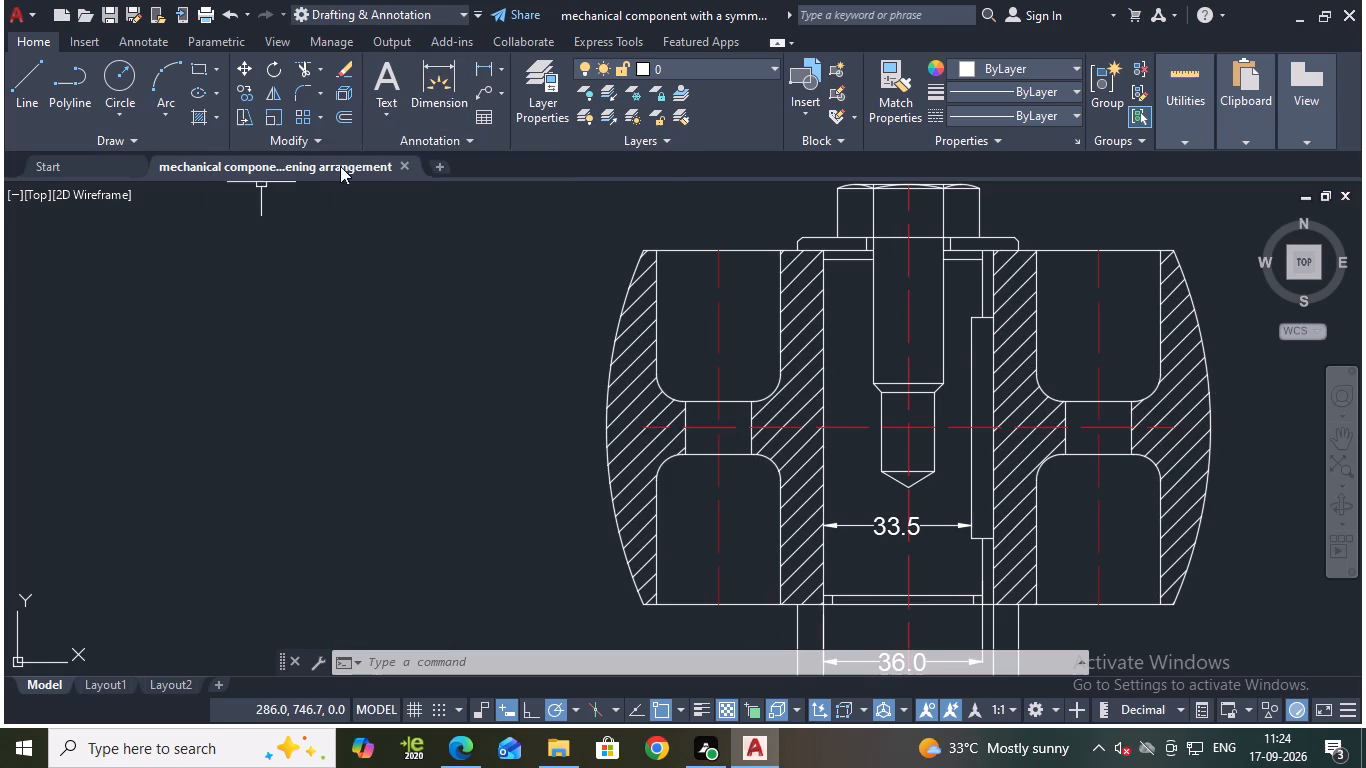
Hatch the central section left of the bolt hole, above and below the horizontal centreline, with ANSI31 at scale 25.
click(169, 143)
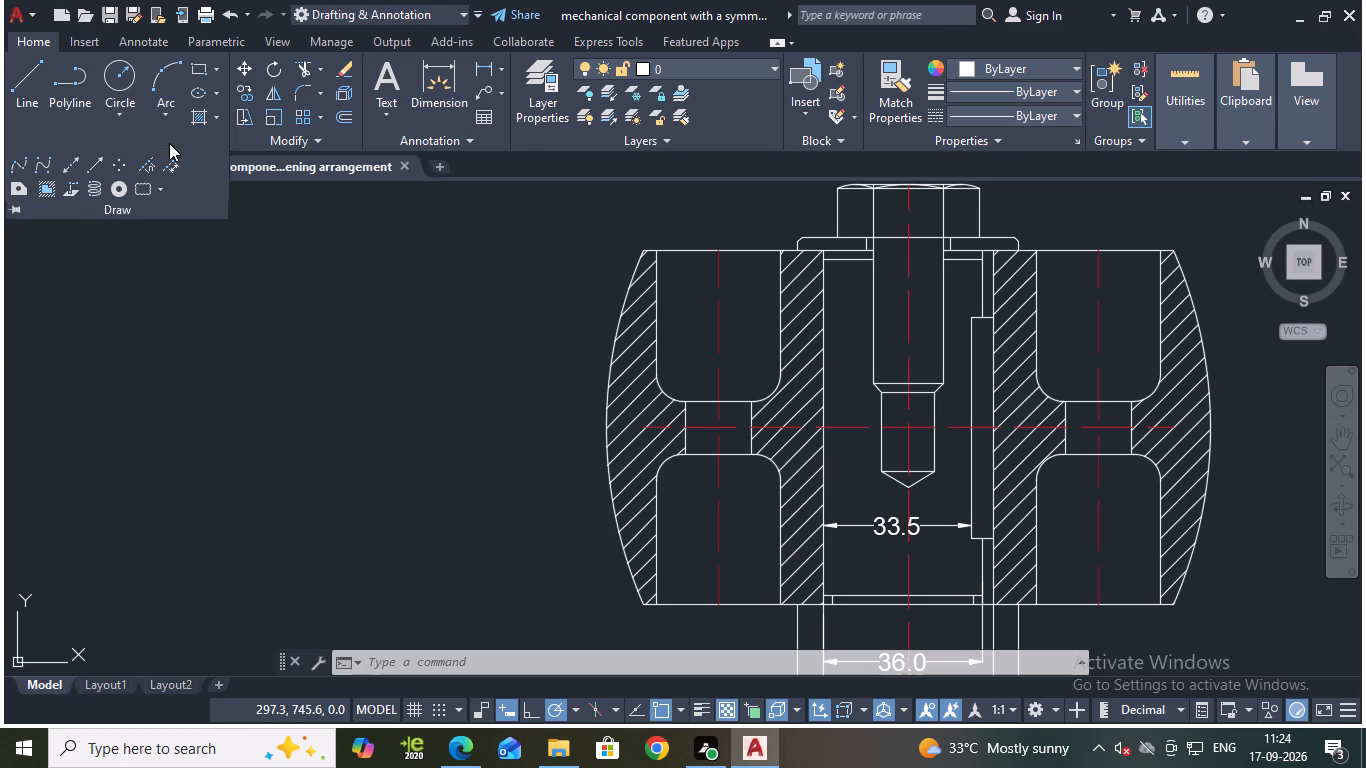
click(338, 140)
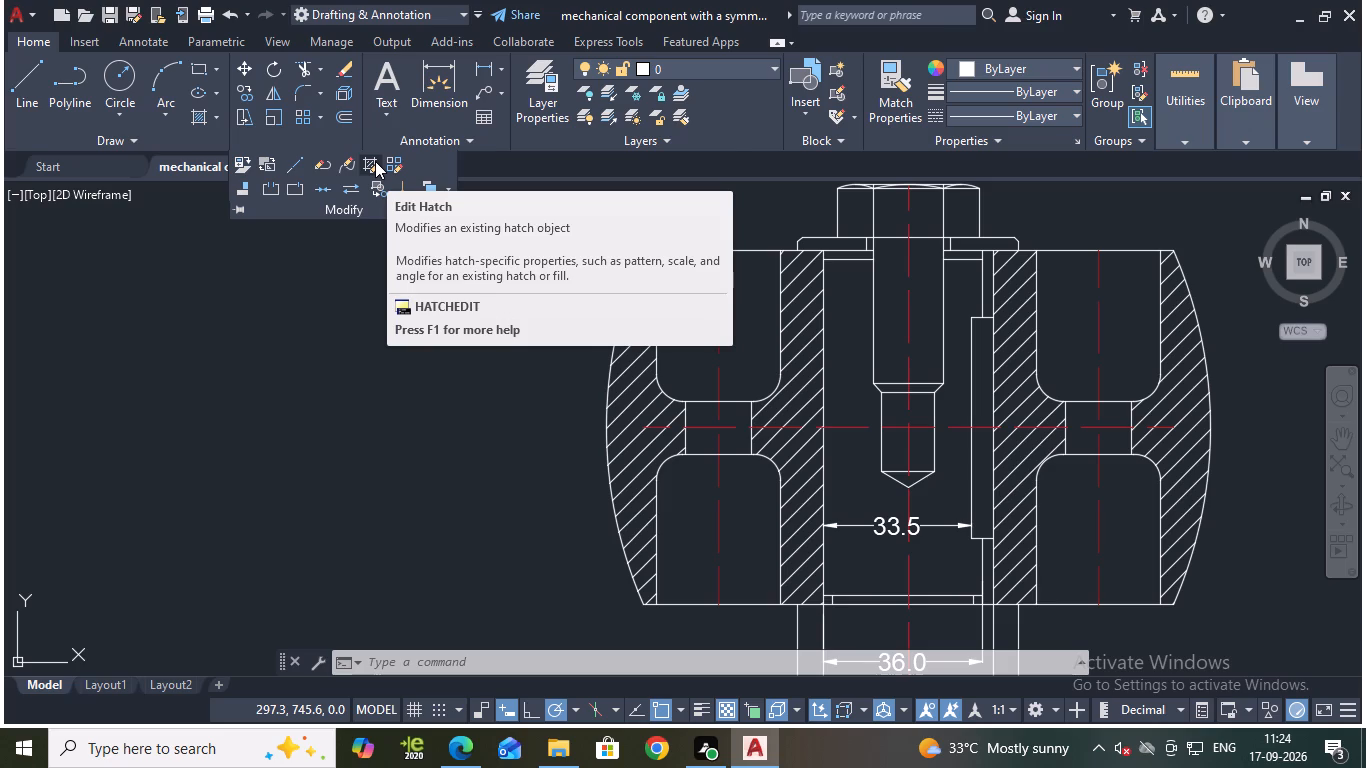
click(202, 111)
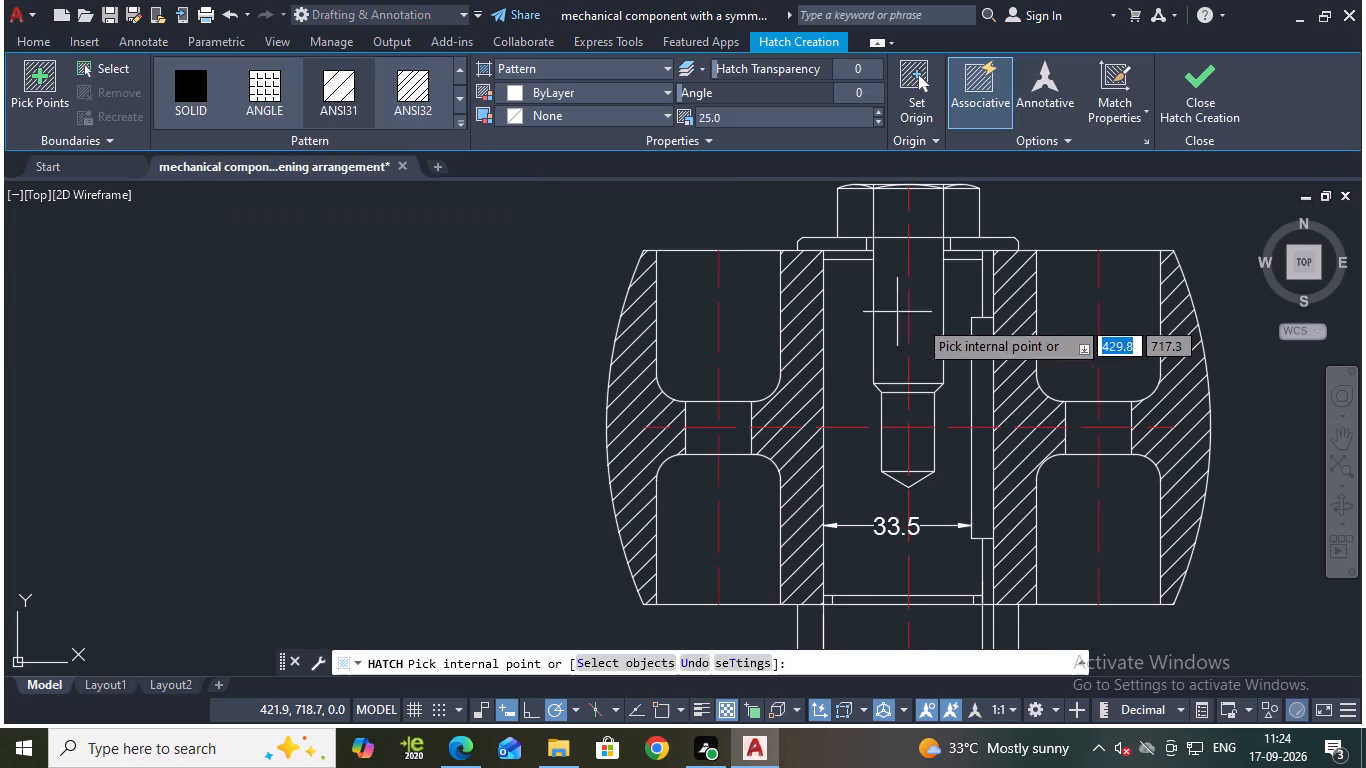
click(858, 349)
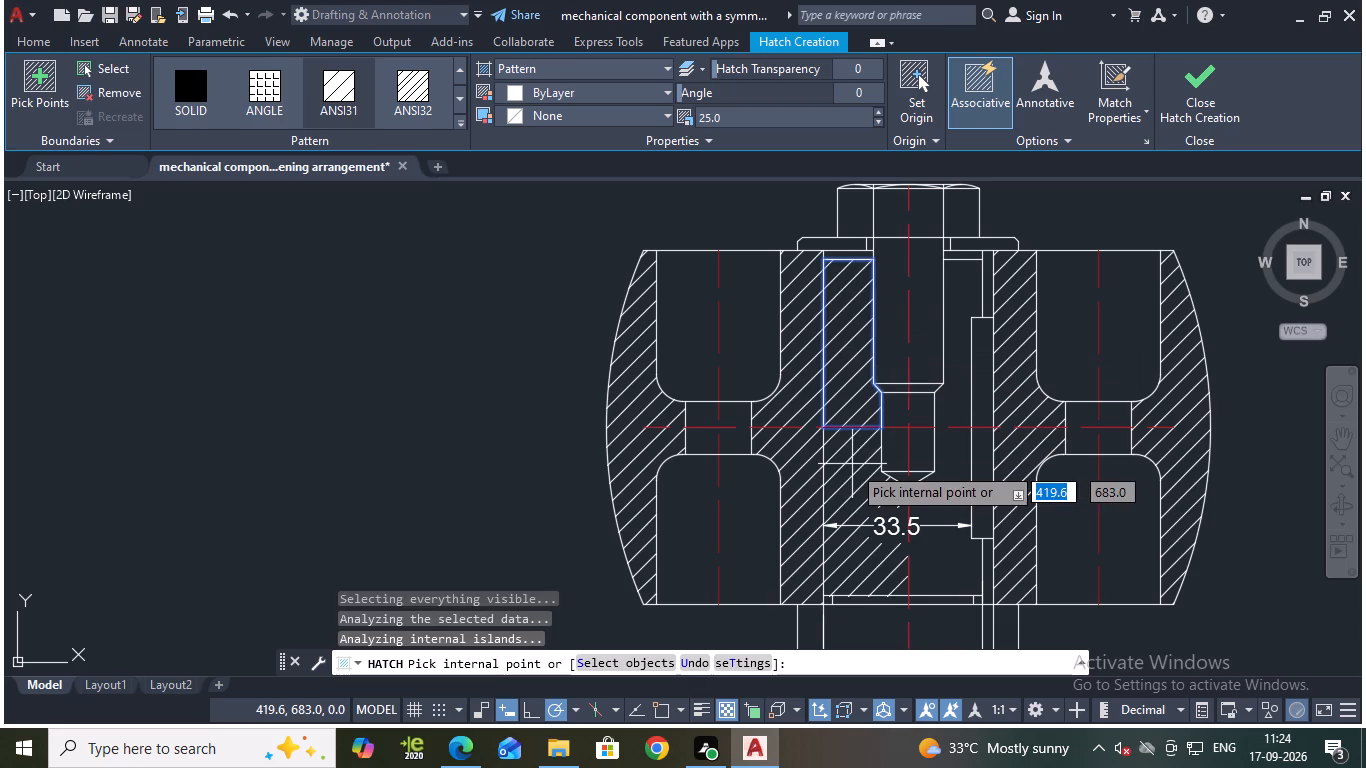
click(852, 465)
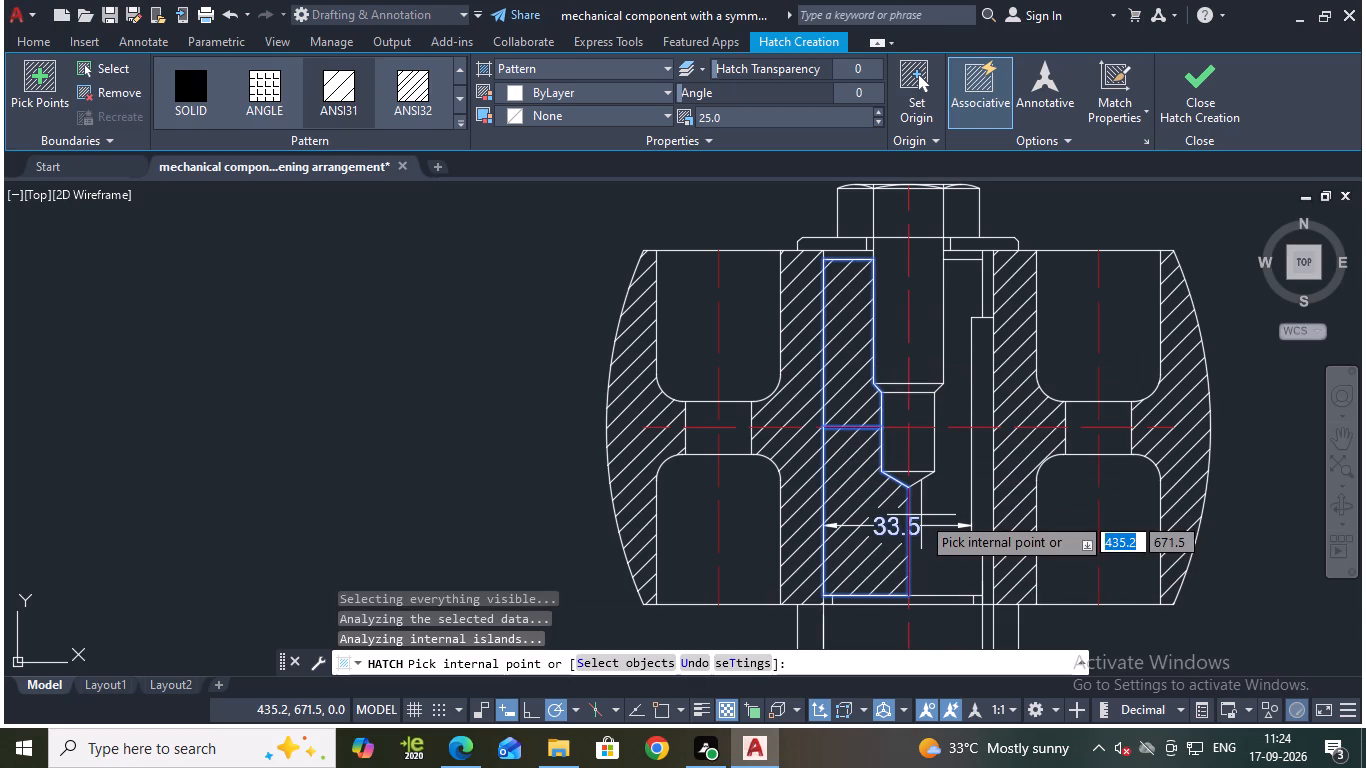
key(Escape)
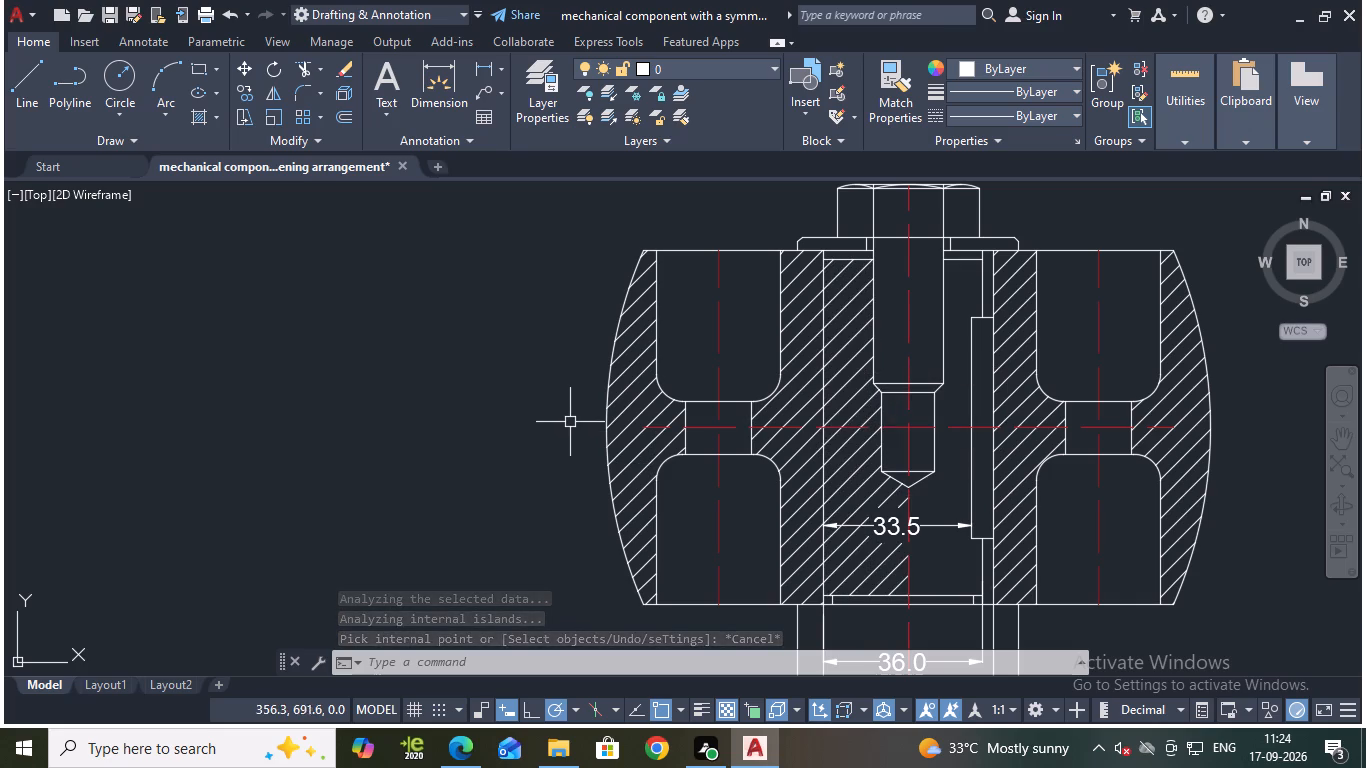
key(Escape)
Delete the hatch from the central section beside the bolt hole.
click(844, 475)
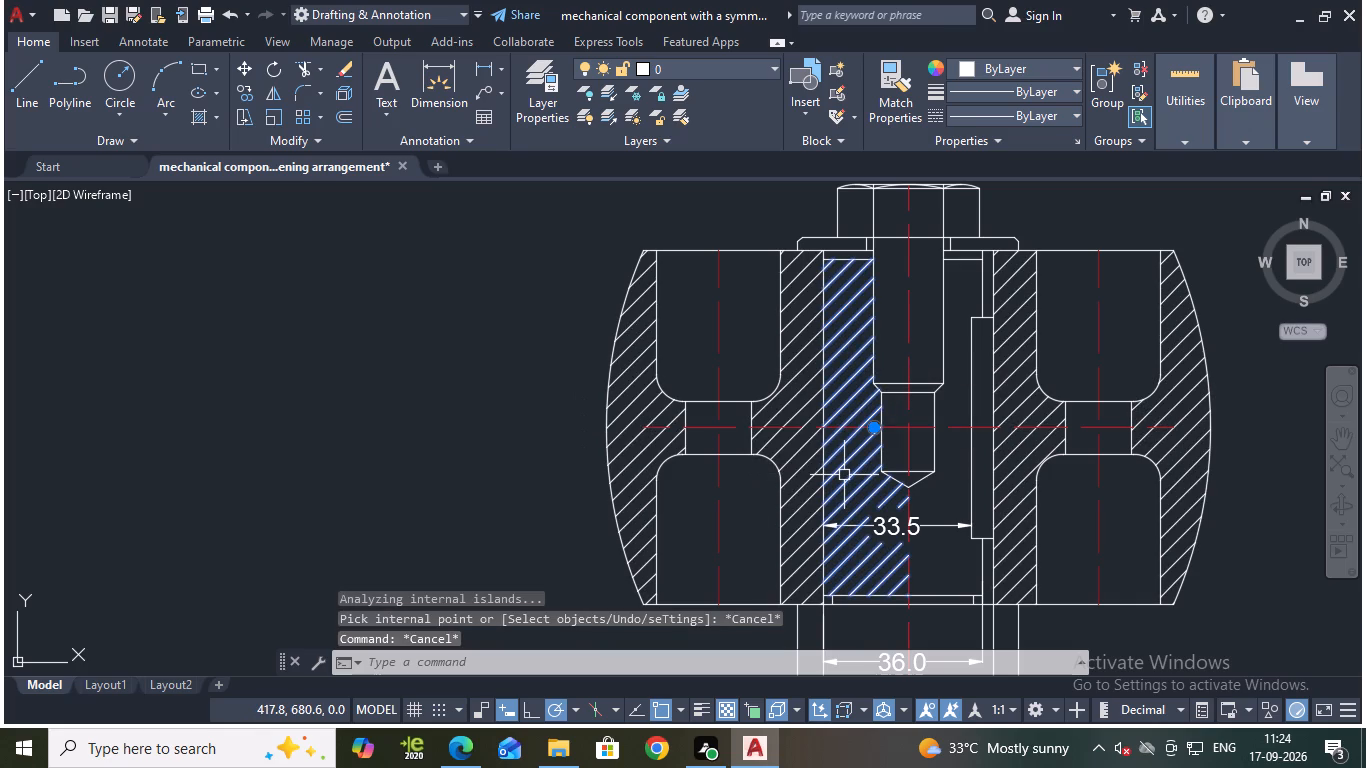
key(d)
key(BackSpace)
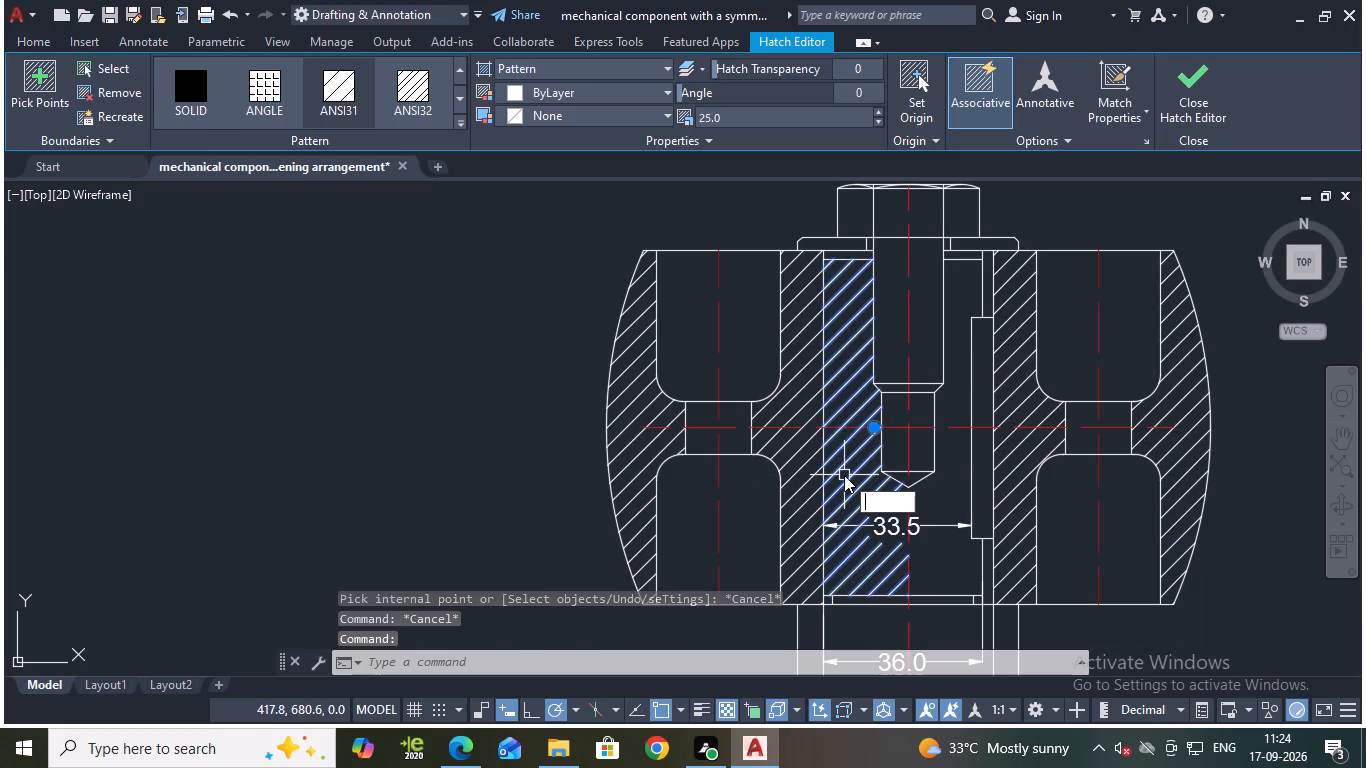
key(Delete)
key(Escape)
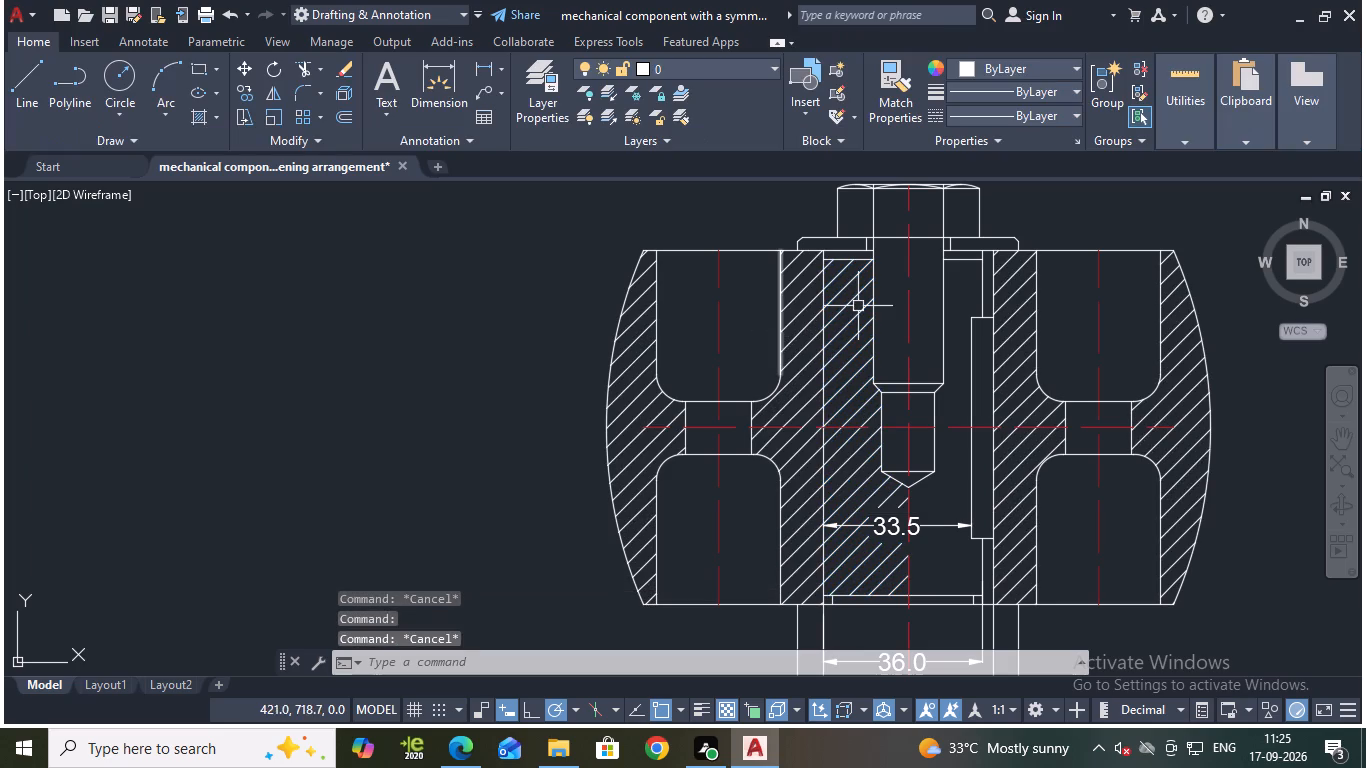
key(Escape)
click(855, 483)
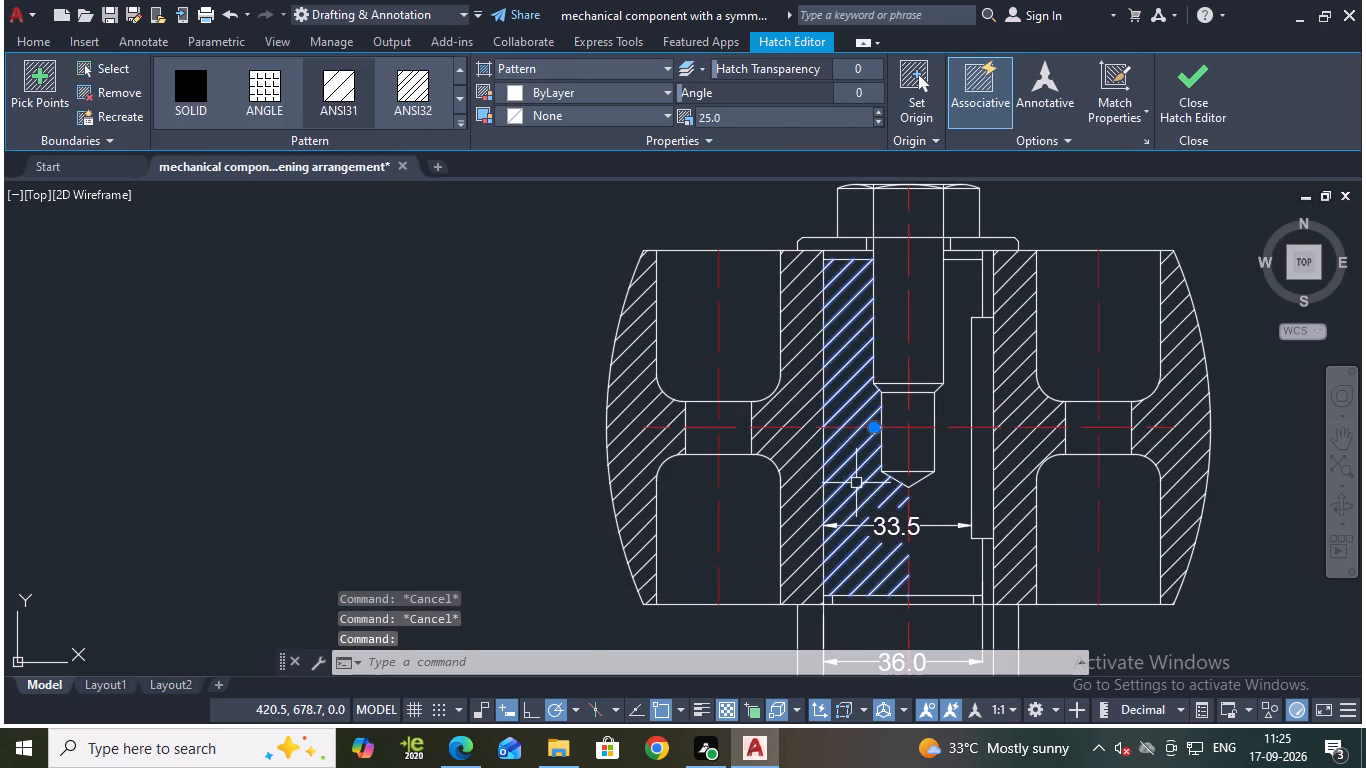
key(Delete)
key(Escape)
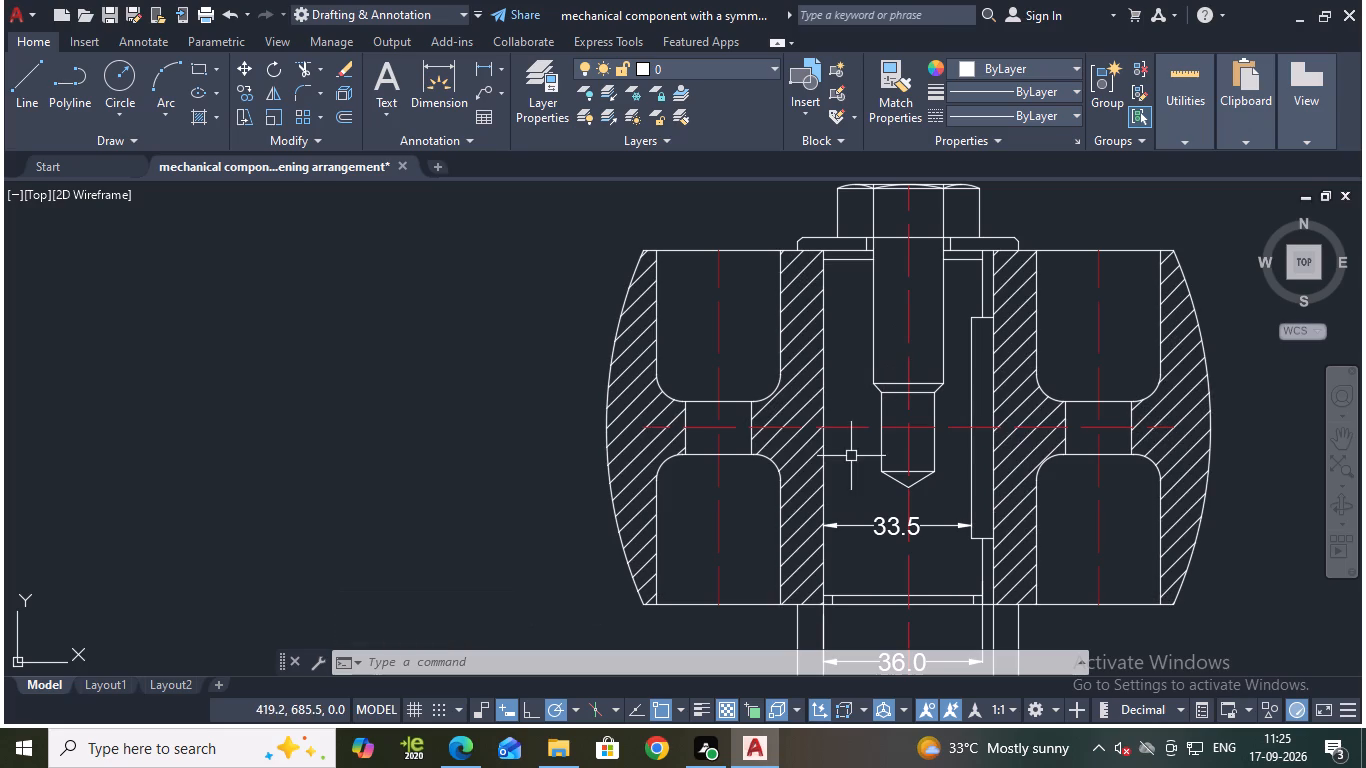
Erase the 33.5 dimension inside the central section.
click(873, 527)
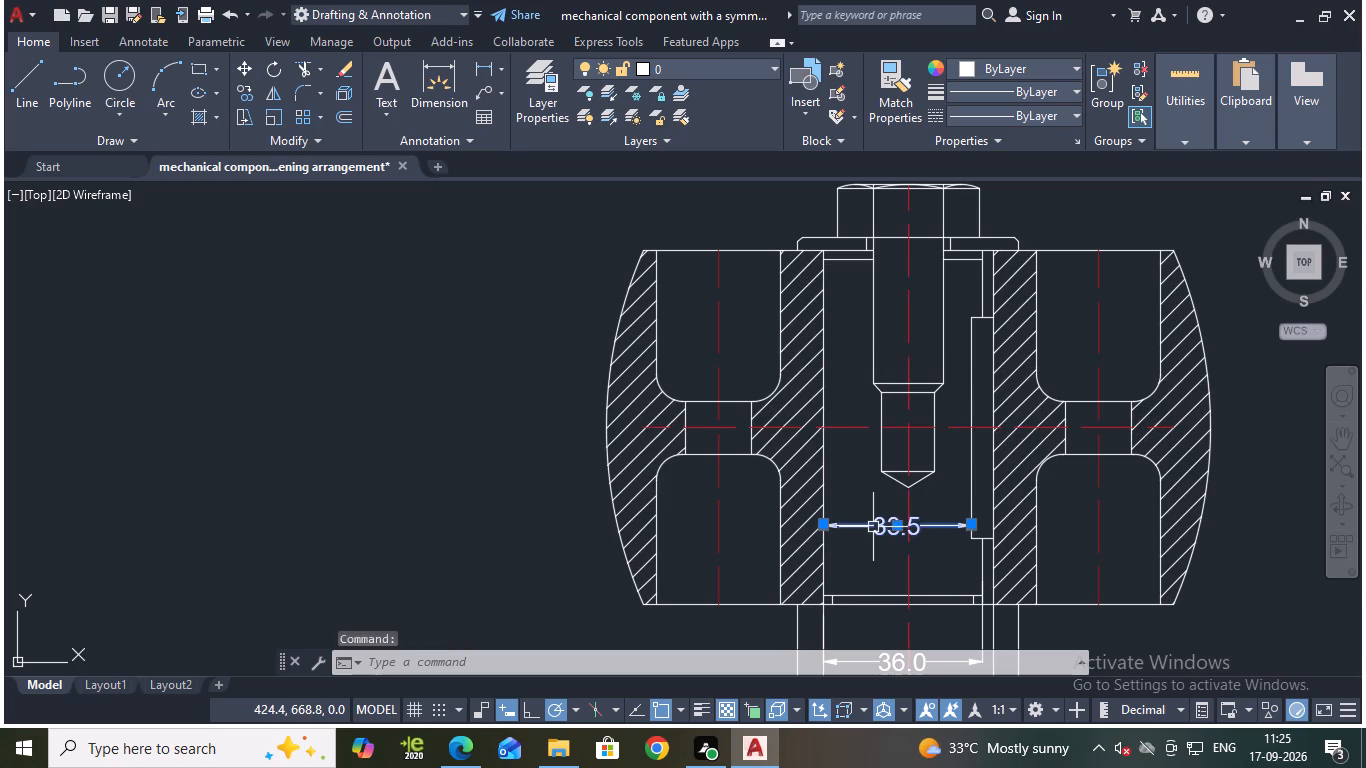
key(e)
key(Return)
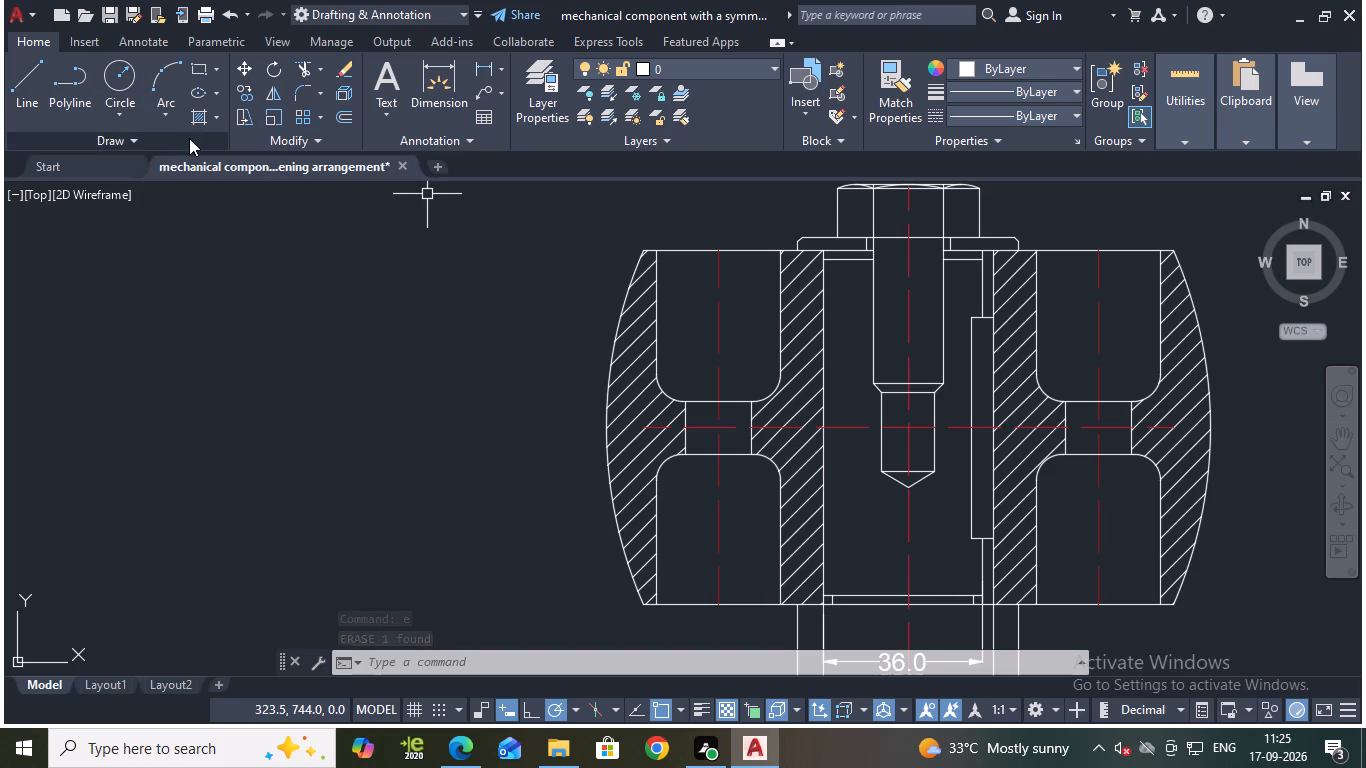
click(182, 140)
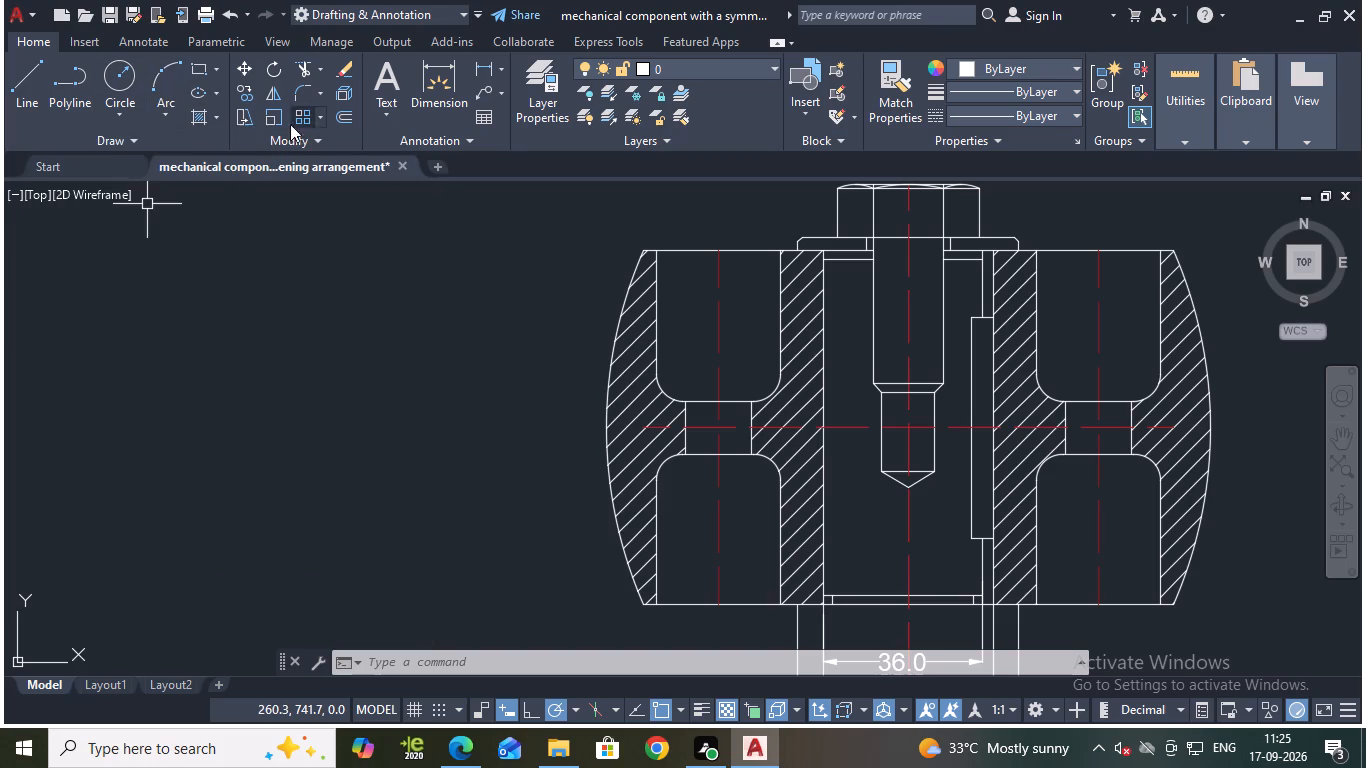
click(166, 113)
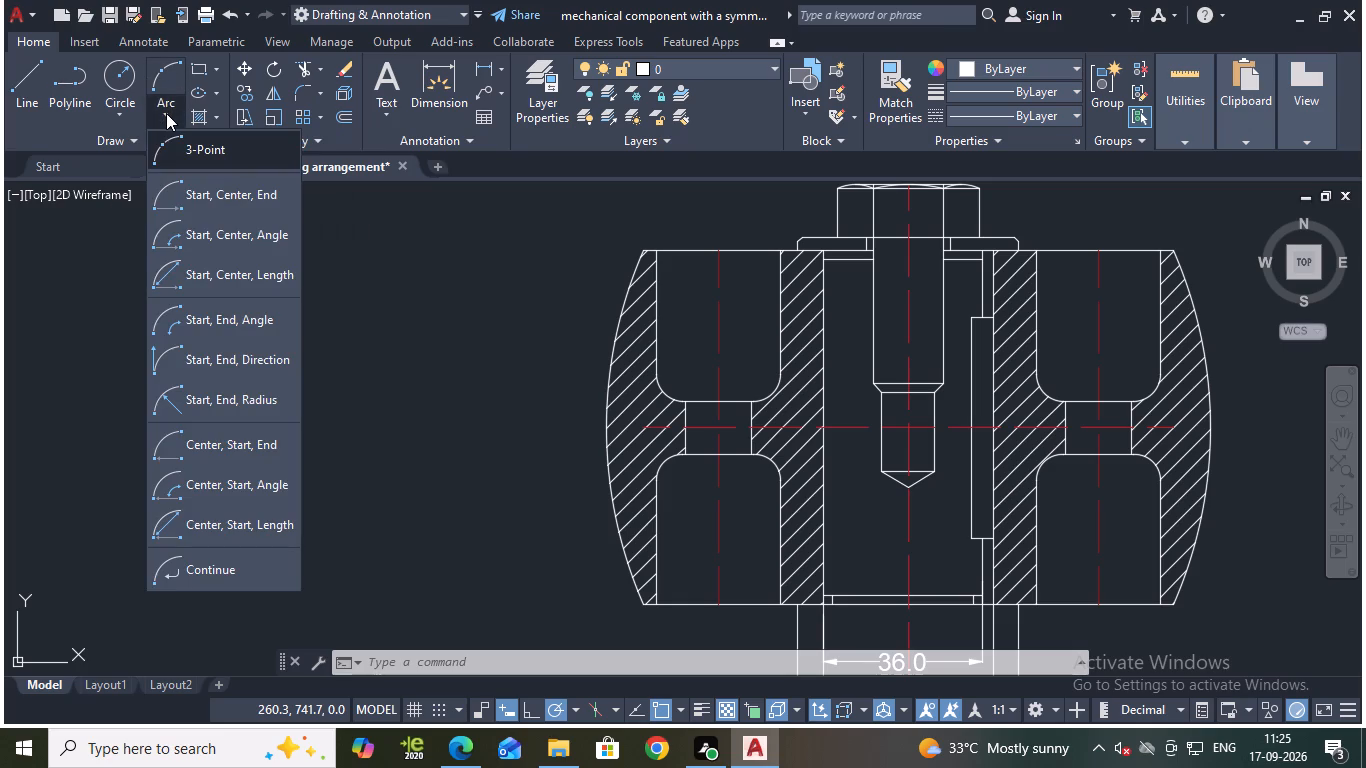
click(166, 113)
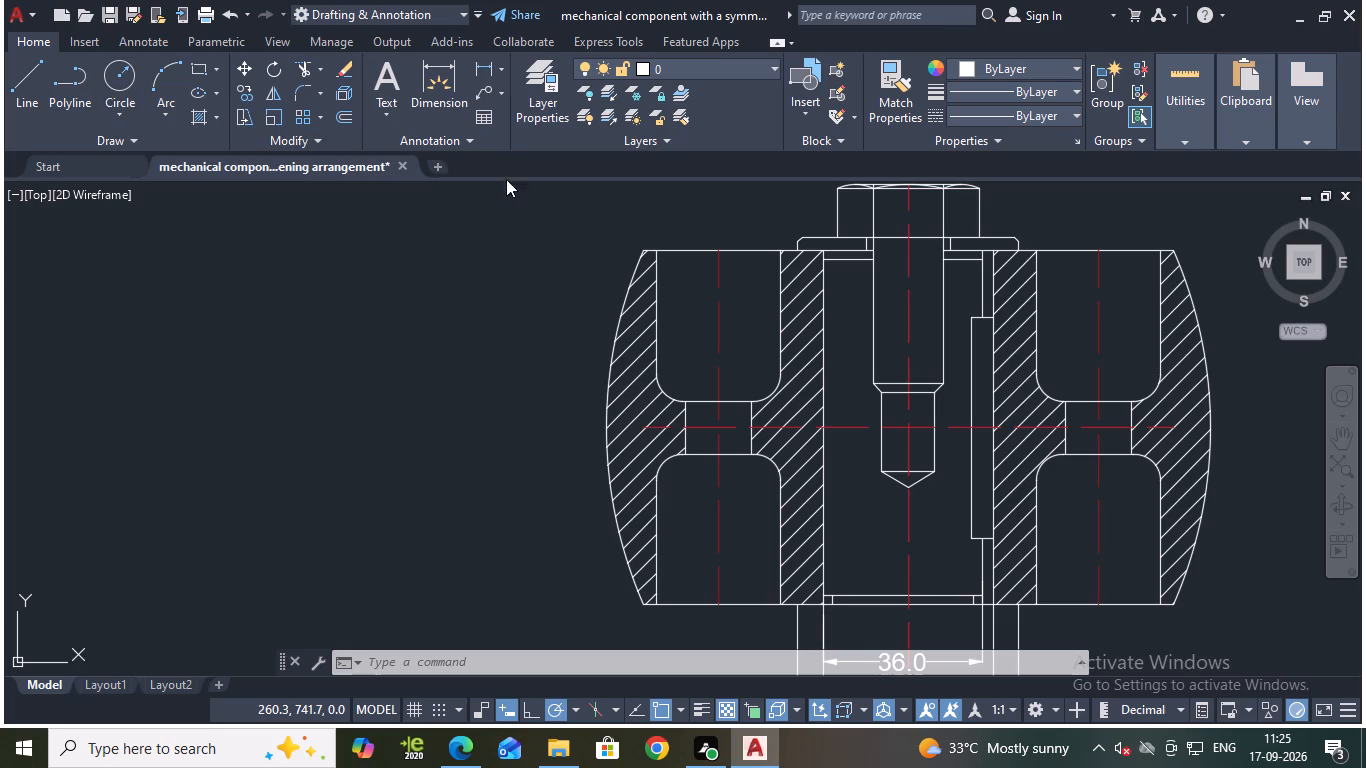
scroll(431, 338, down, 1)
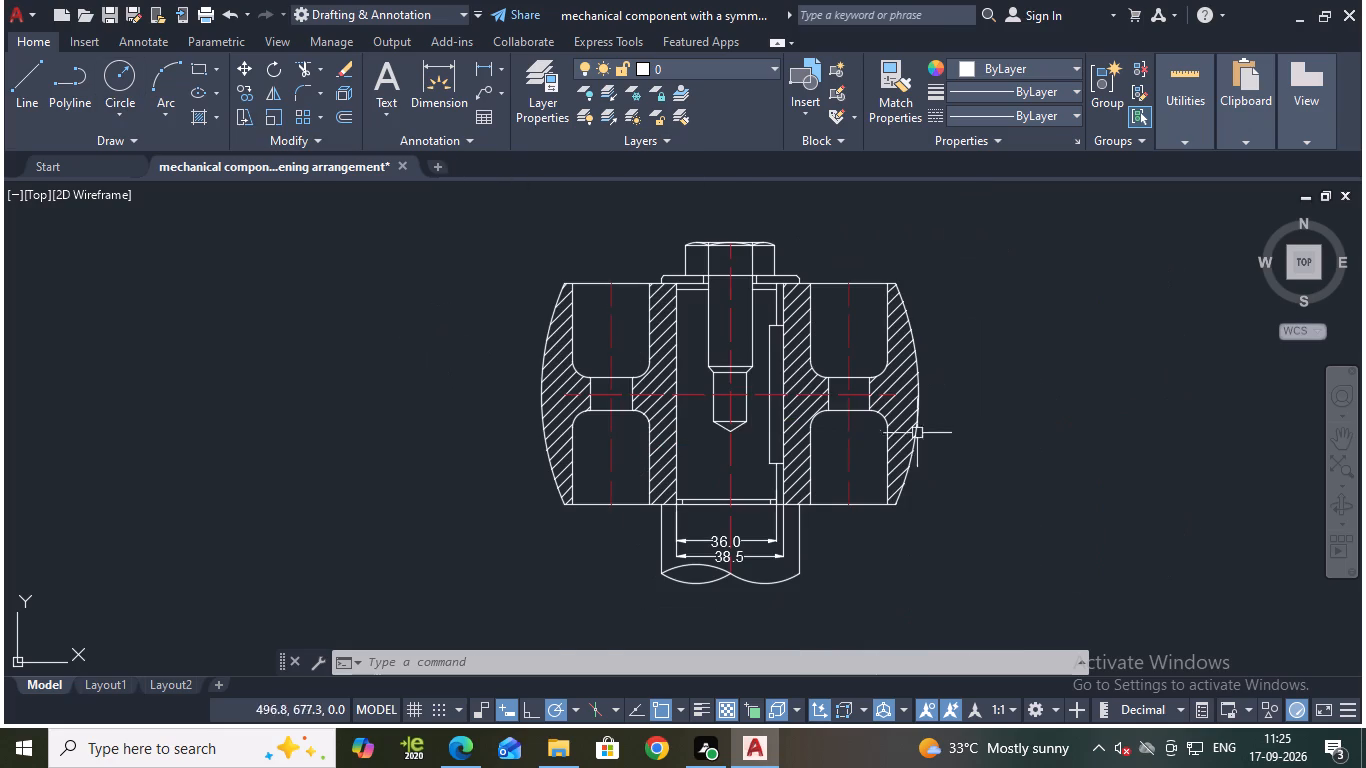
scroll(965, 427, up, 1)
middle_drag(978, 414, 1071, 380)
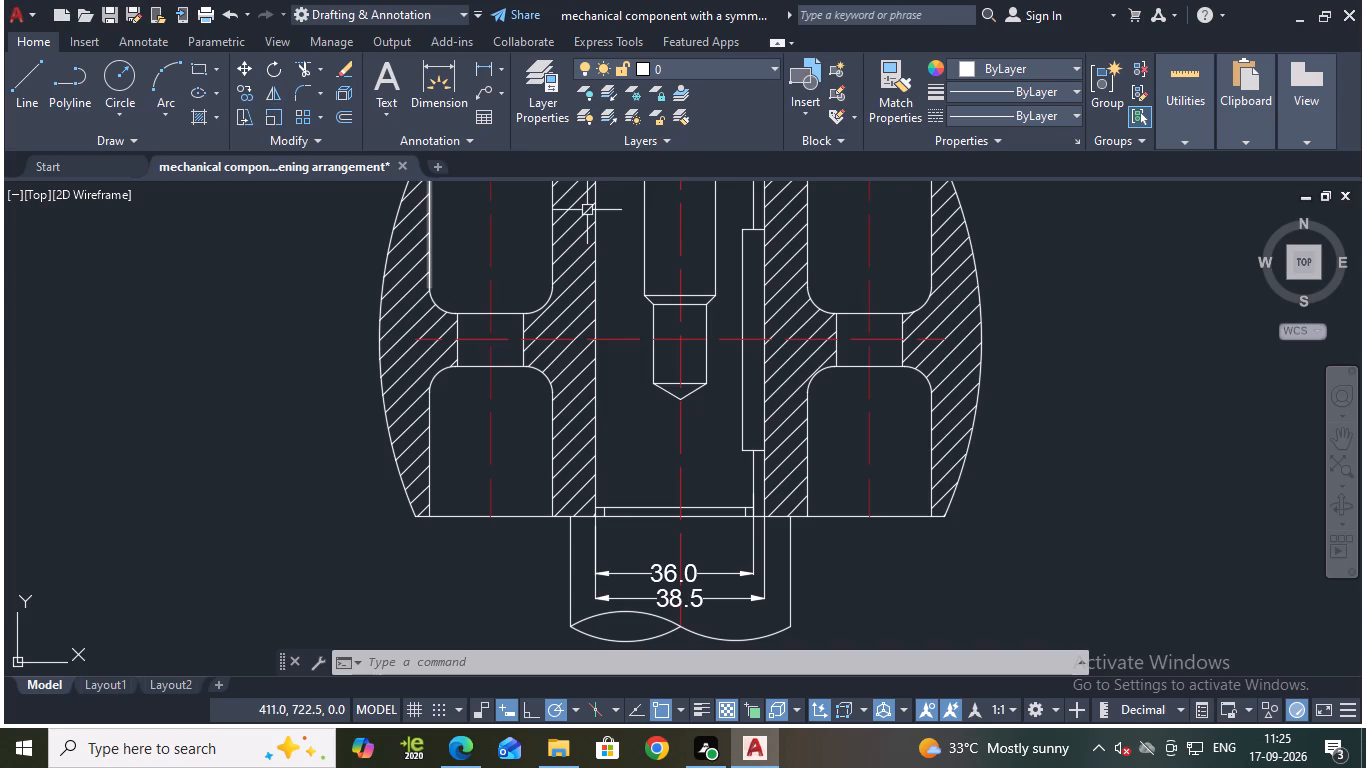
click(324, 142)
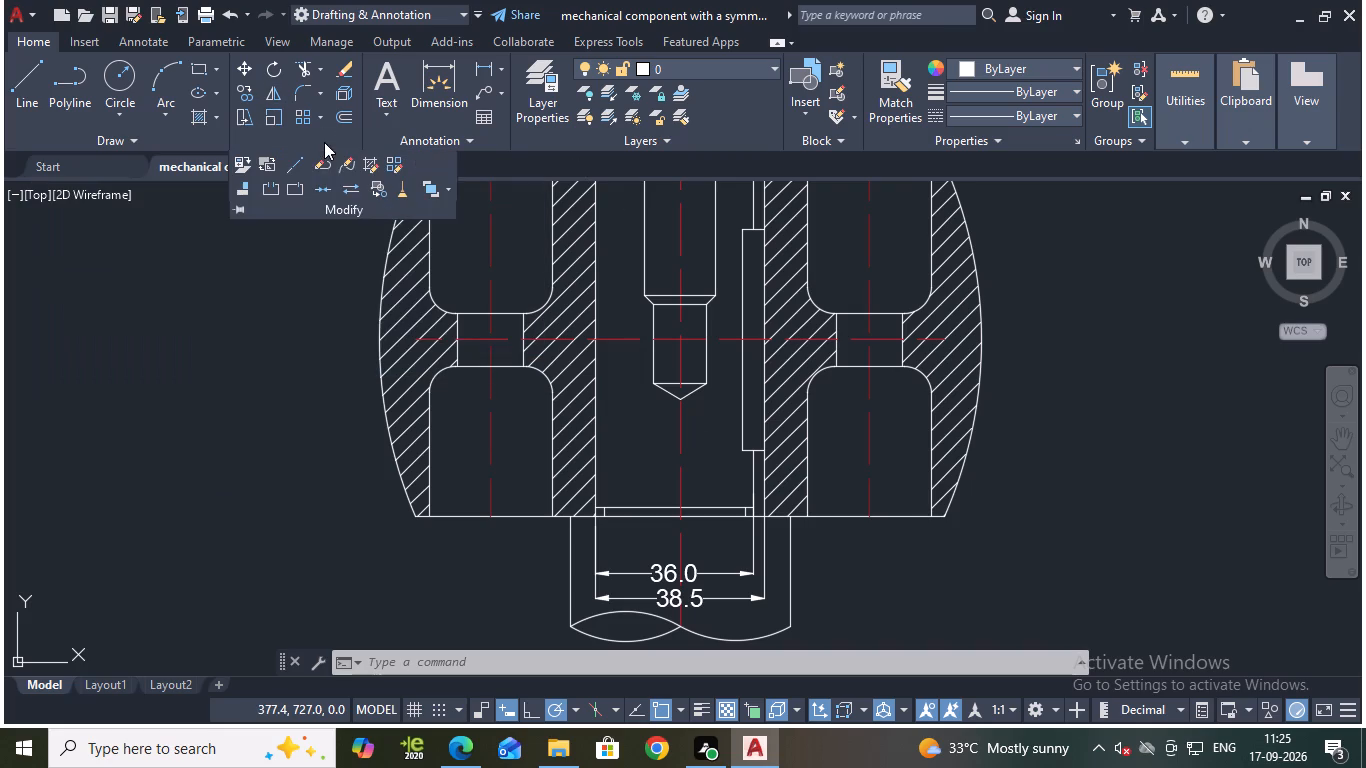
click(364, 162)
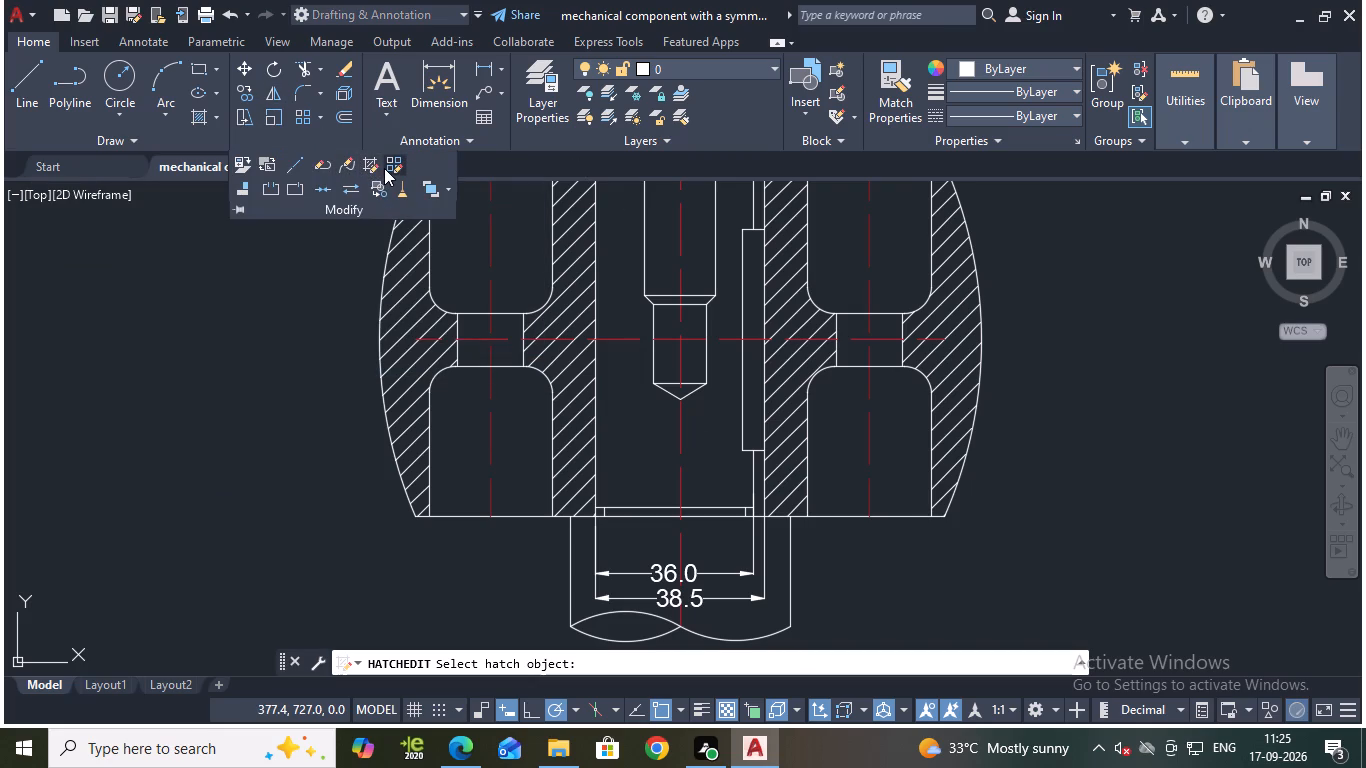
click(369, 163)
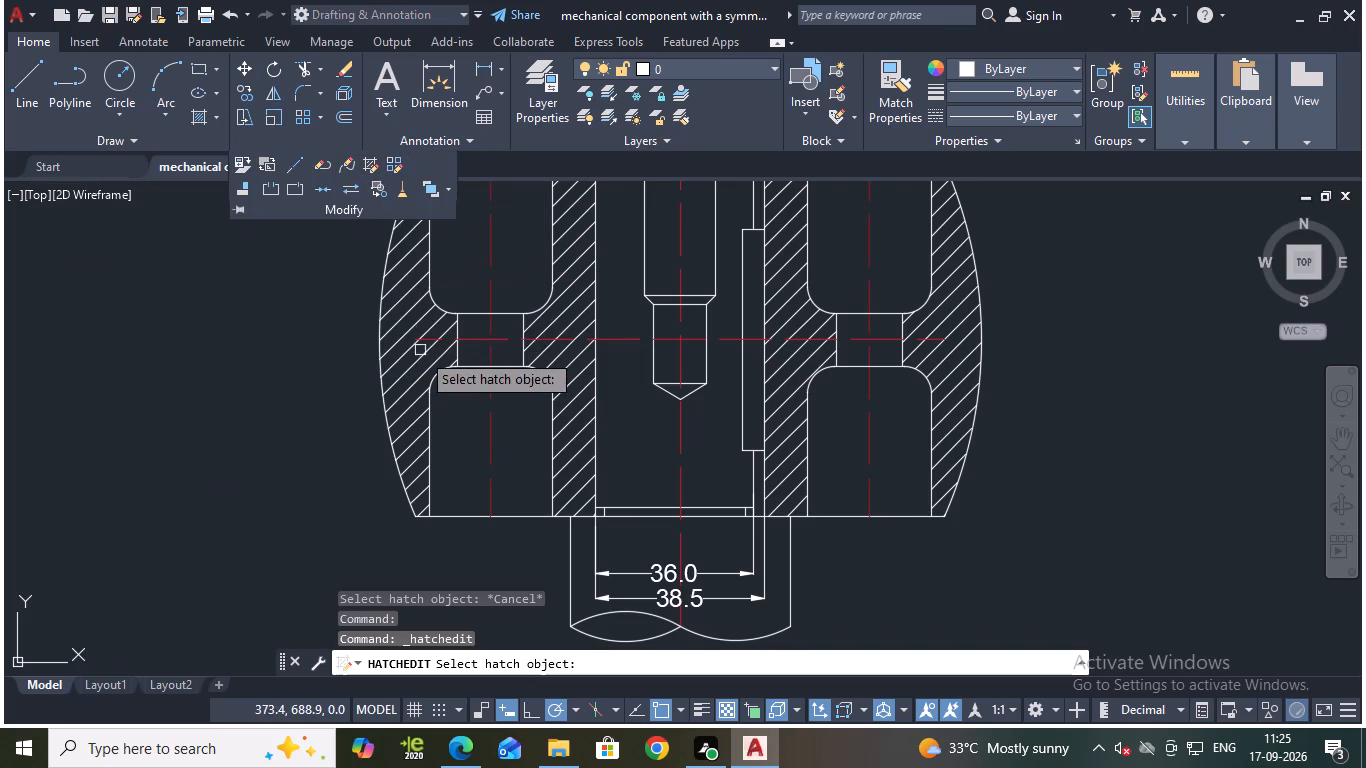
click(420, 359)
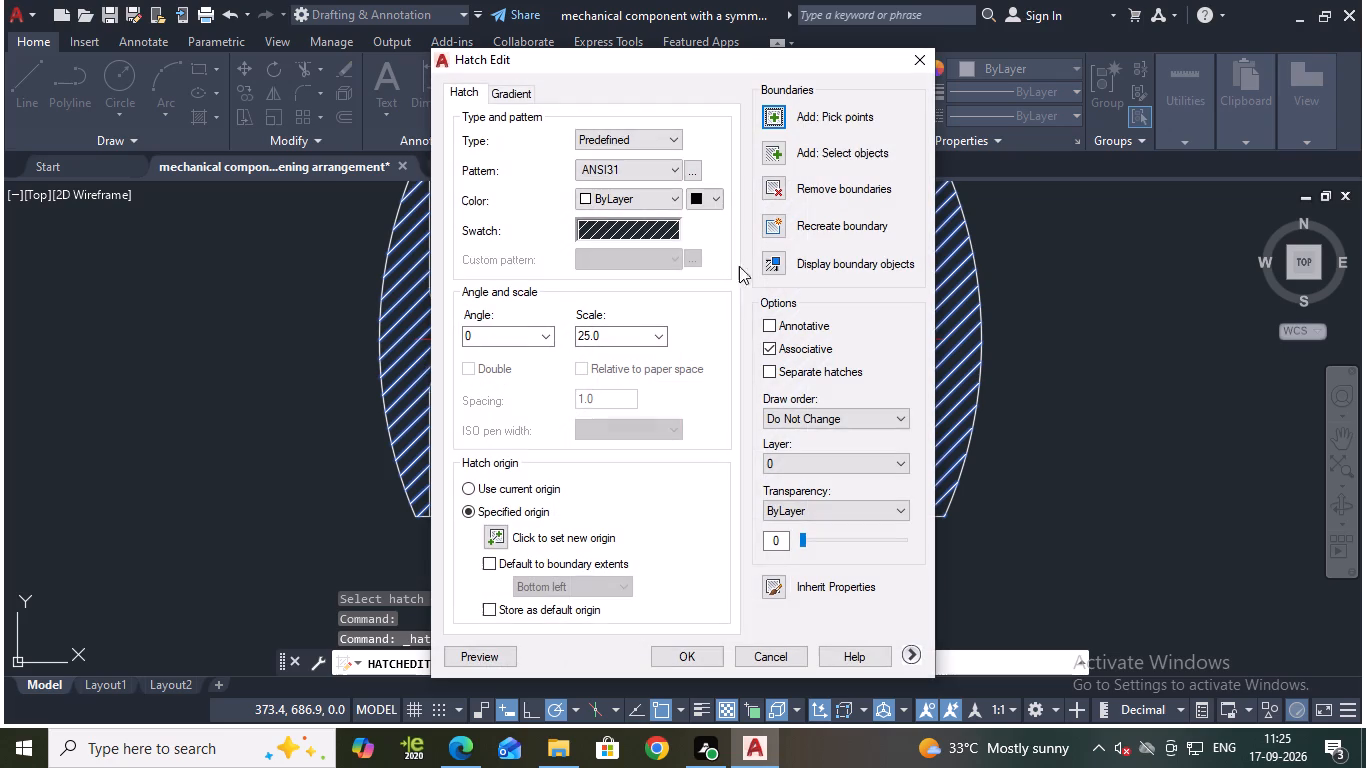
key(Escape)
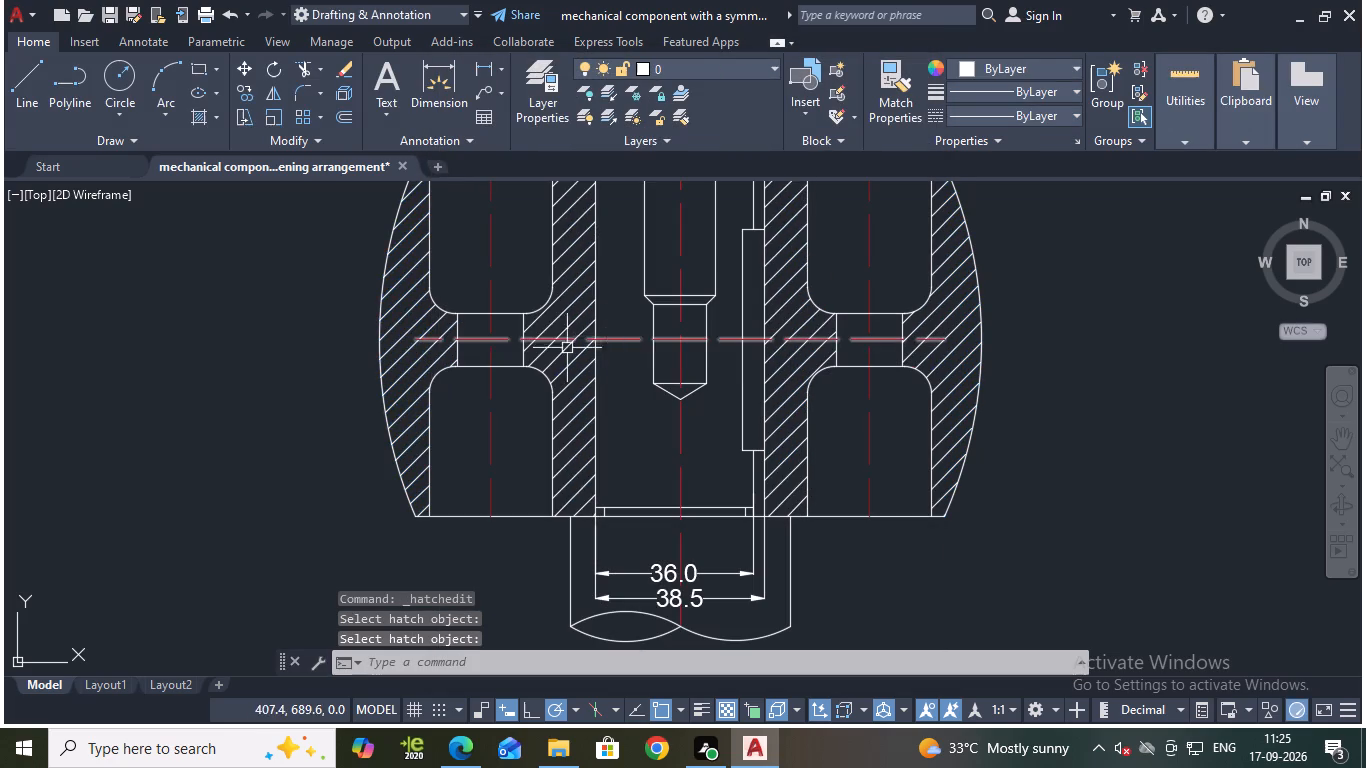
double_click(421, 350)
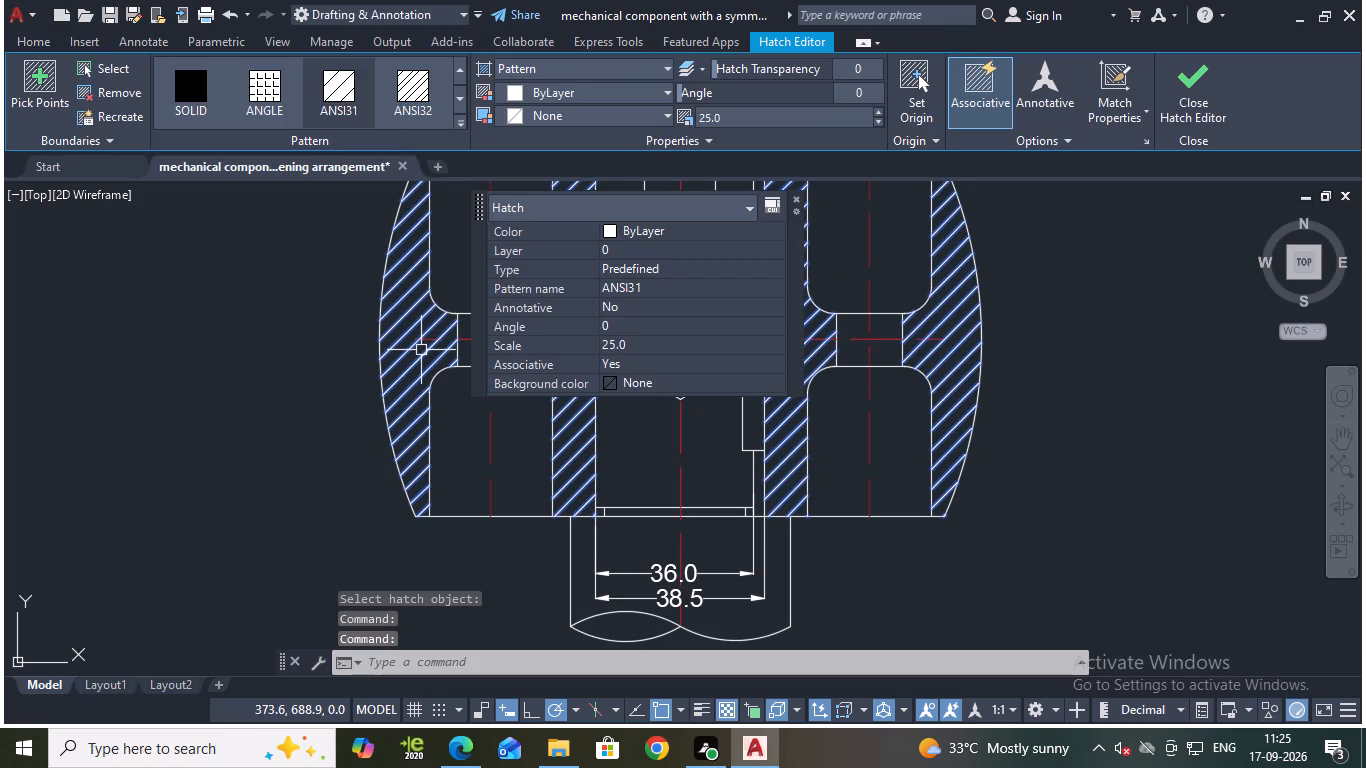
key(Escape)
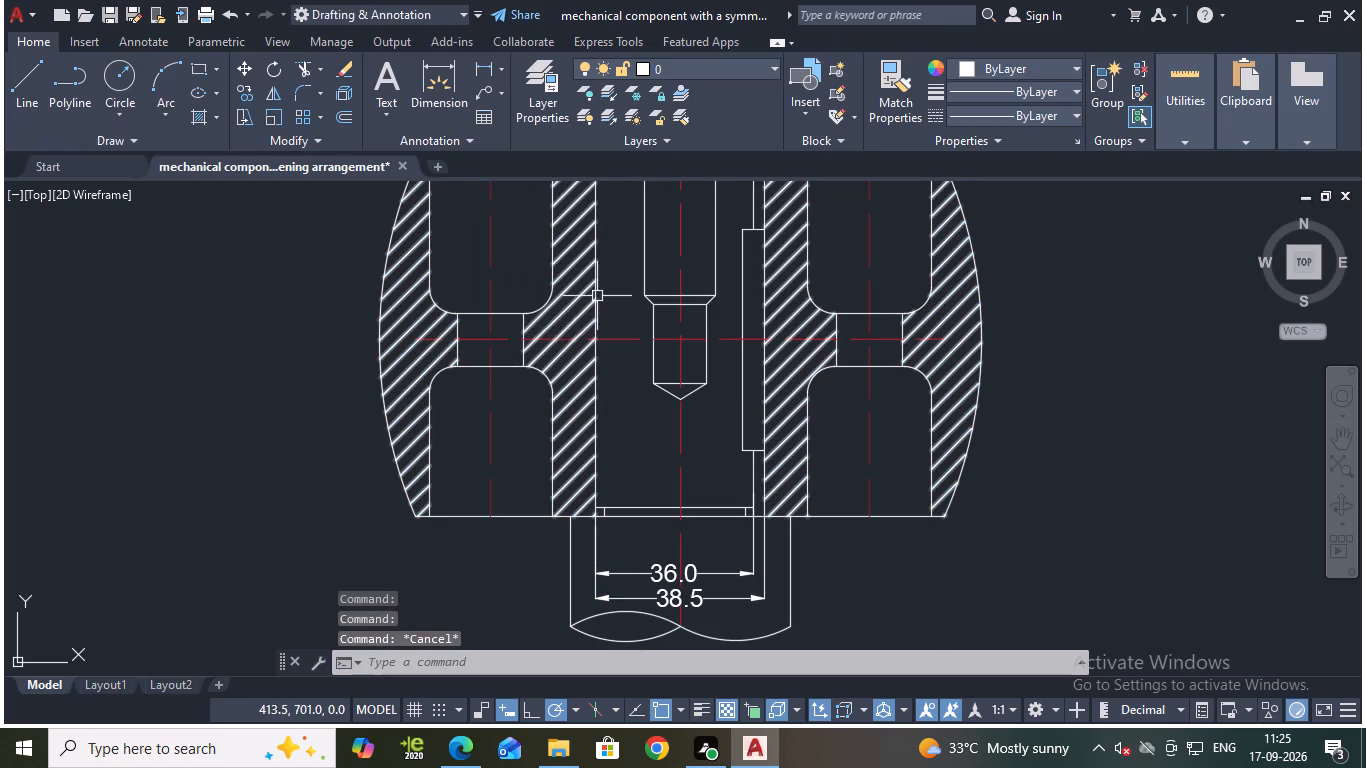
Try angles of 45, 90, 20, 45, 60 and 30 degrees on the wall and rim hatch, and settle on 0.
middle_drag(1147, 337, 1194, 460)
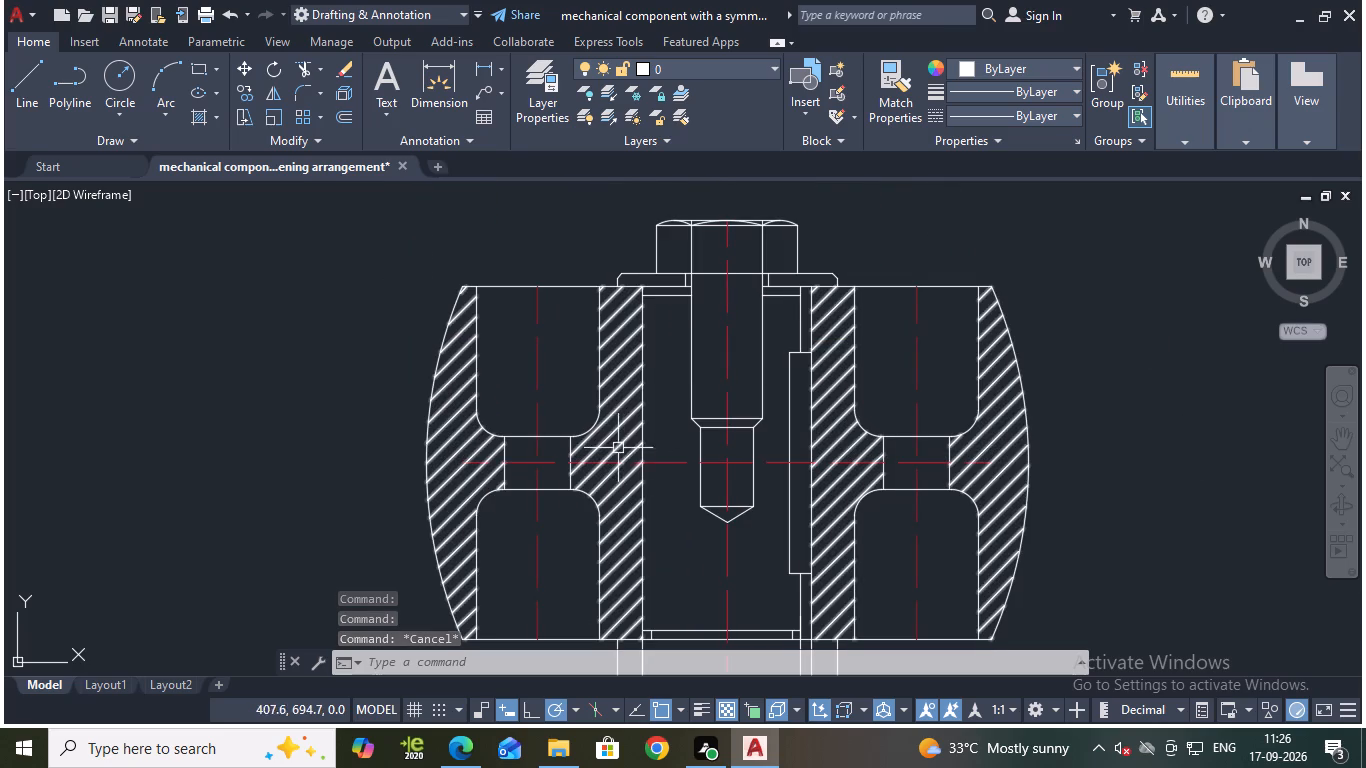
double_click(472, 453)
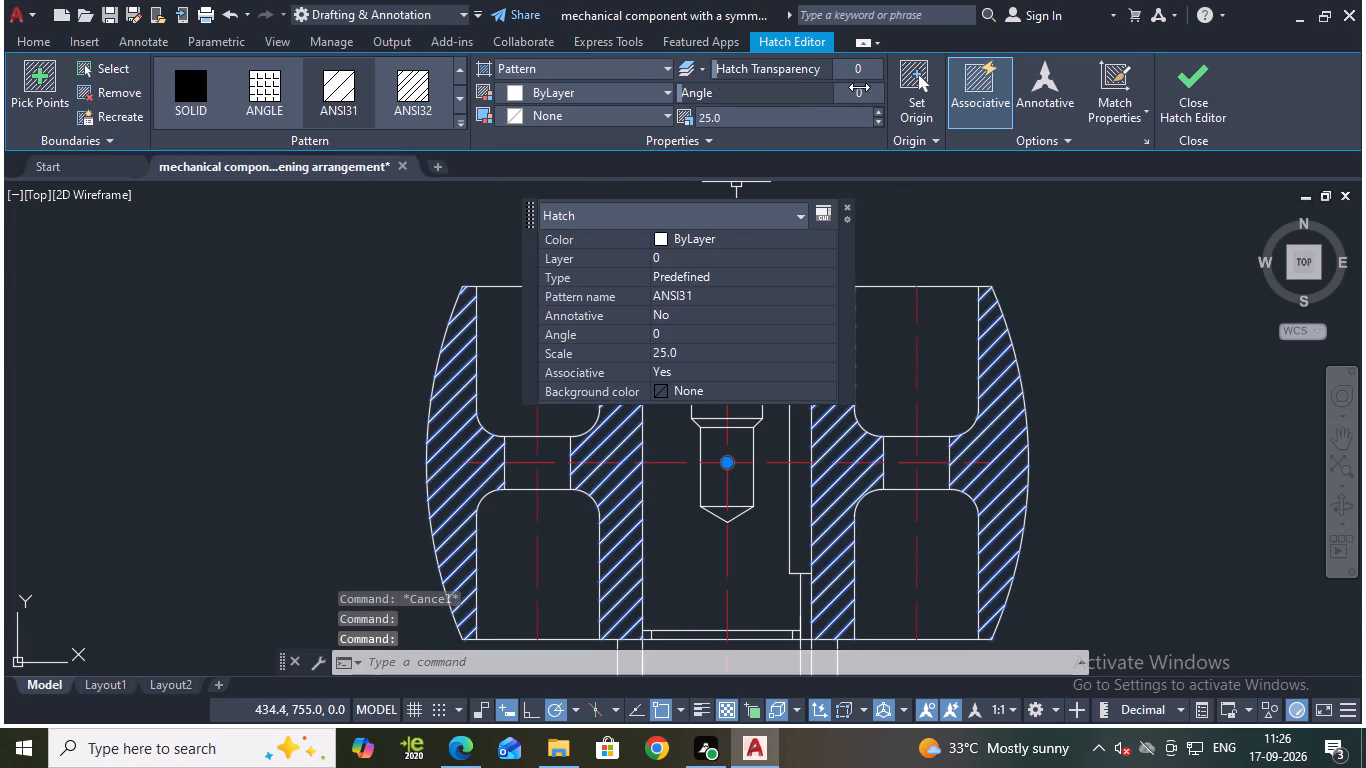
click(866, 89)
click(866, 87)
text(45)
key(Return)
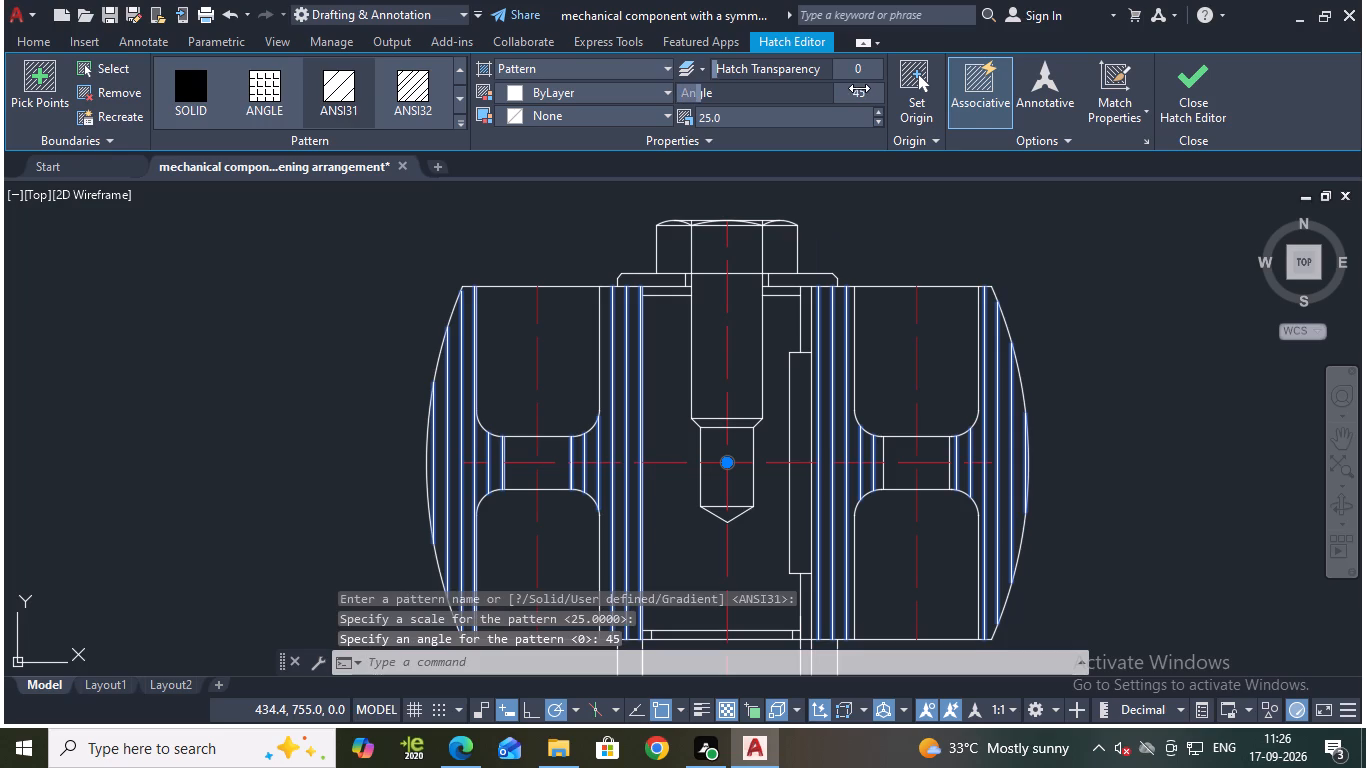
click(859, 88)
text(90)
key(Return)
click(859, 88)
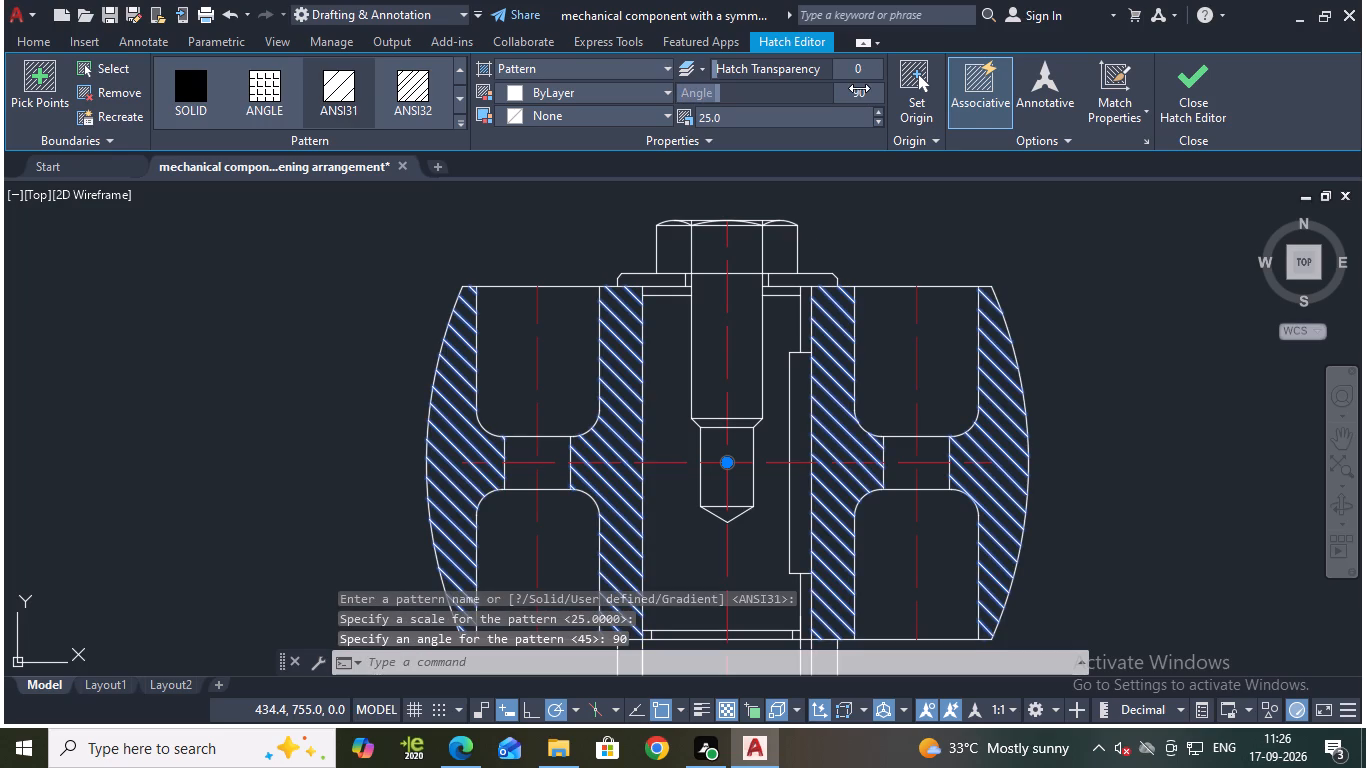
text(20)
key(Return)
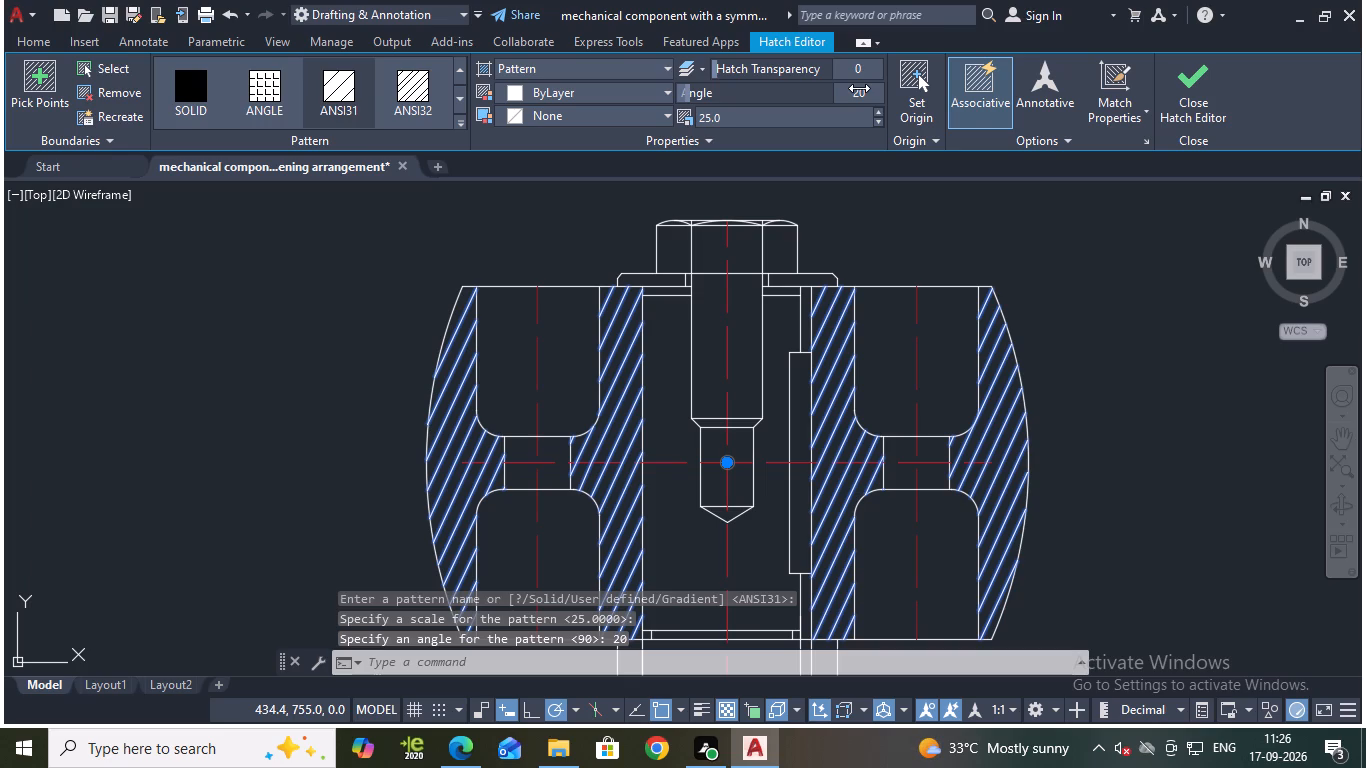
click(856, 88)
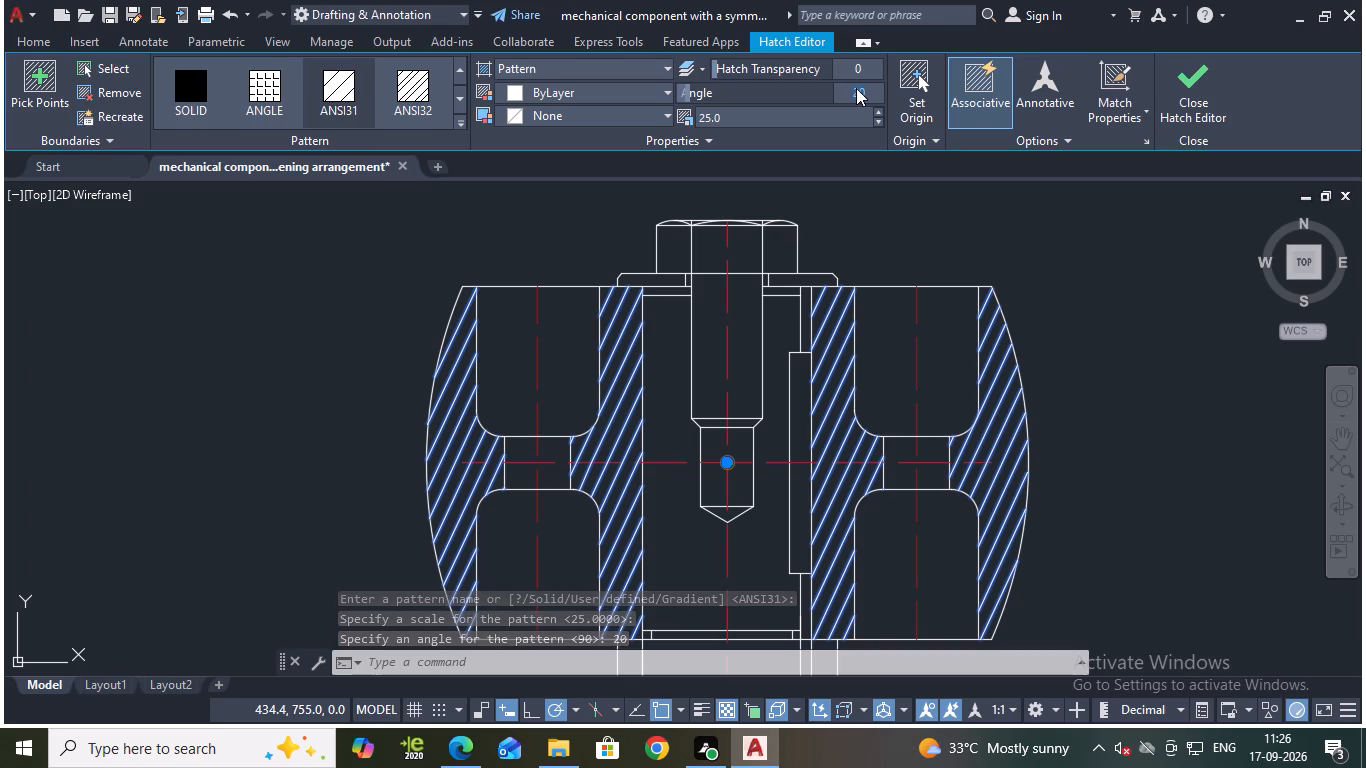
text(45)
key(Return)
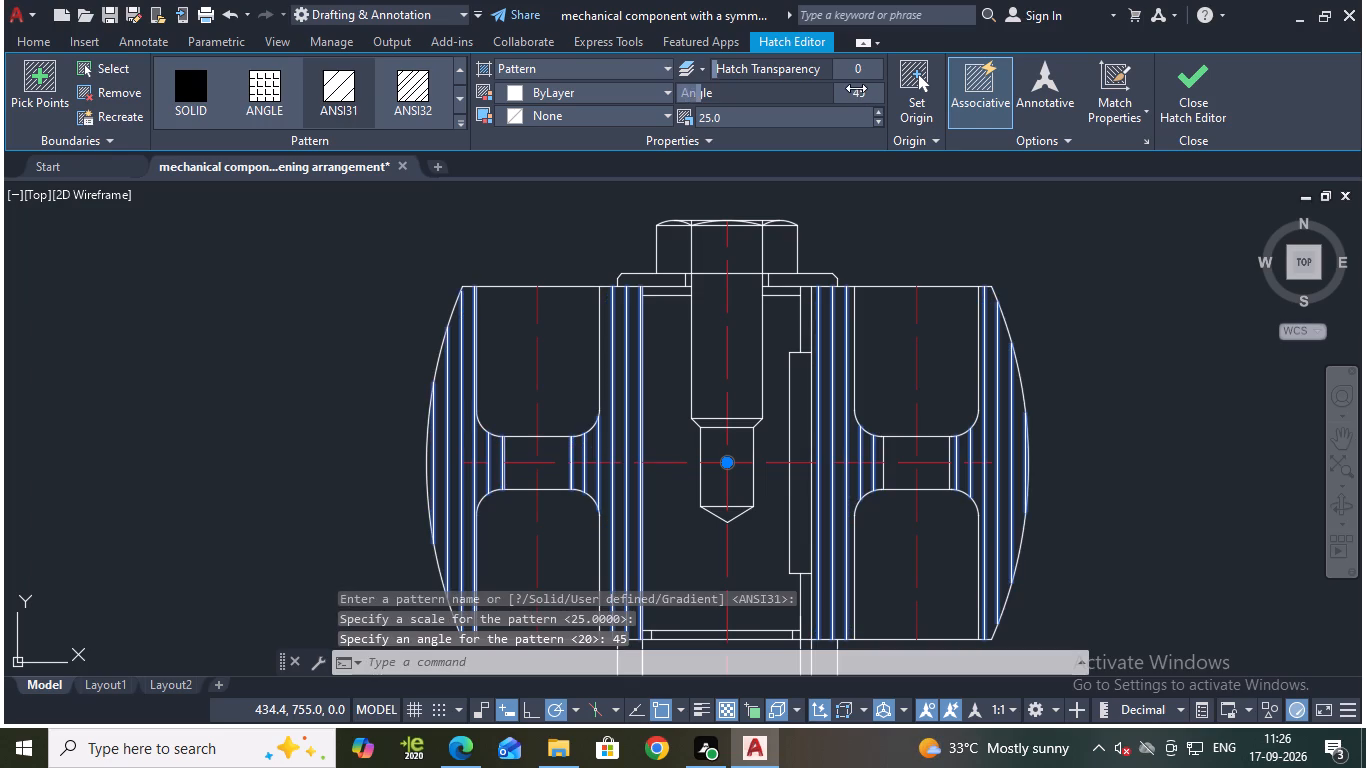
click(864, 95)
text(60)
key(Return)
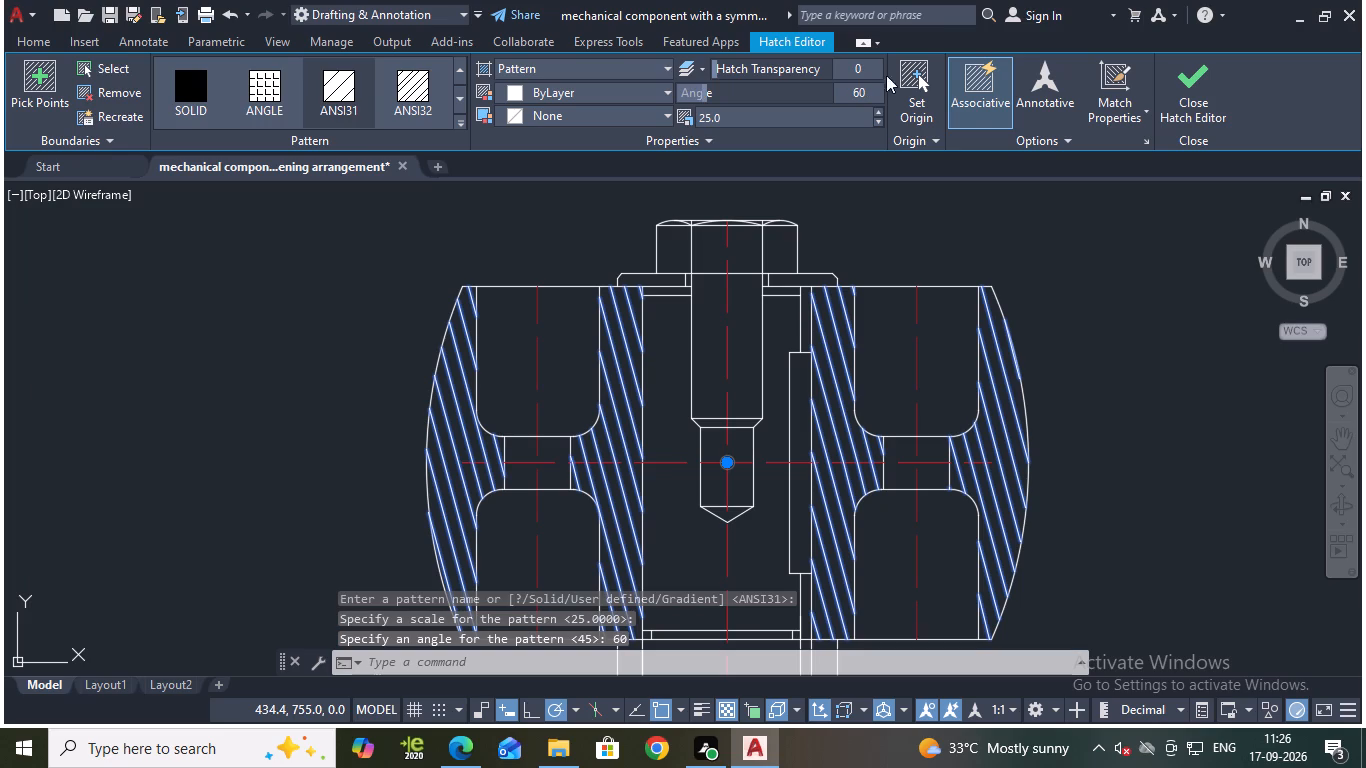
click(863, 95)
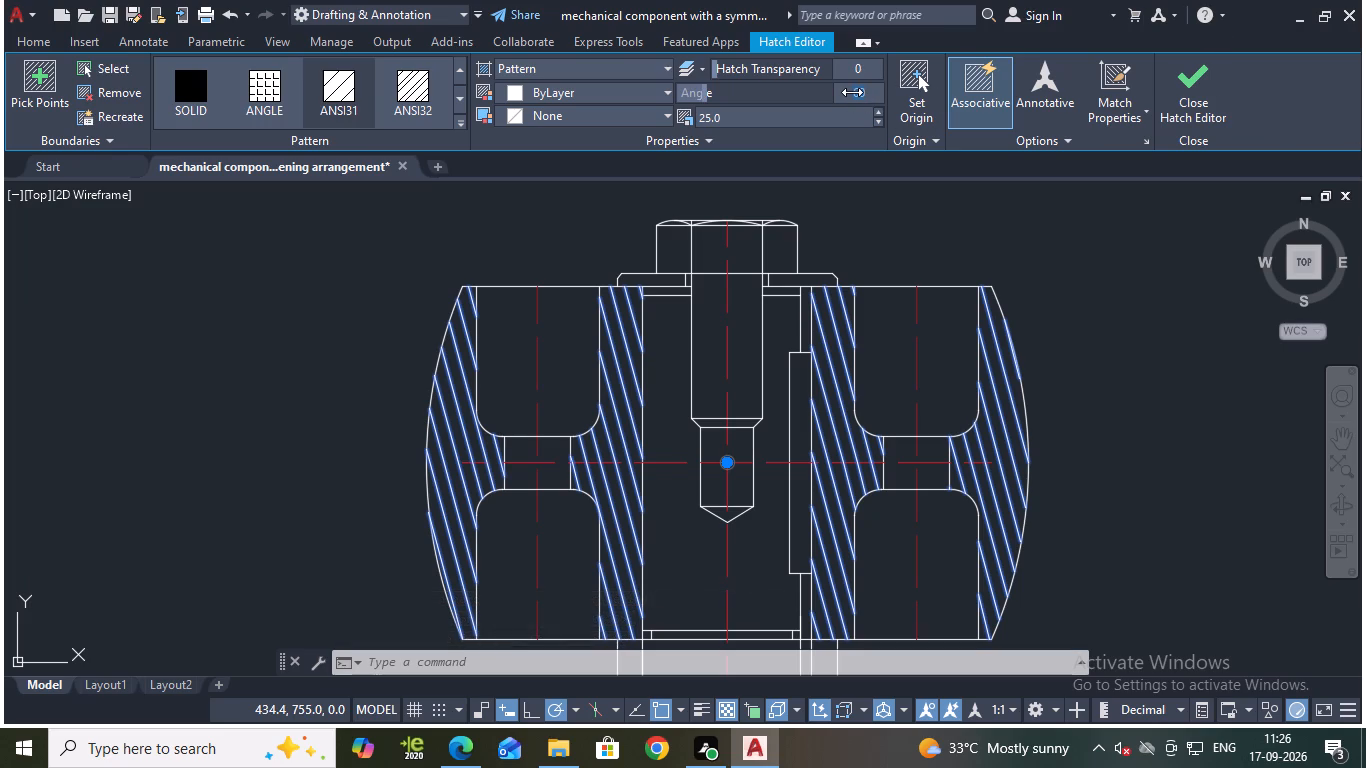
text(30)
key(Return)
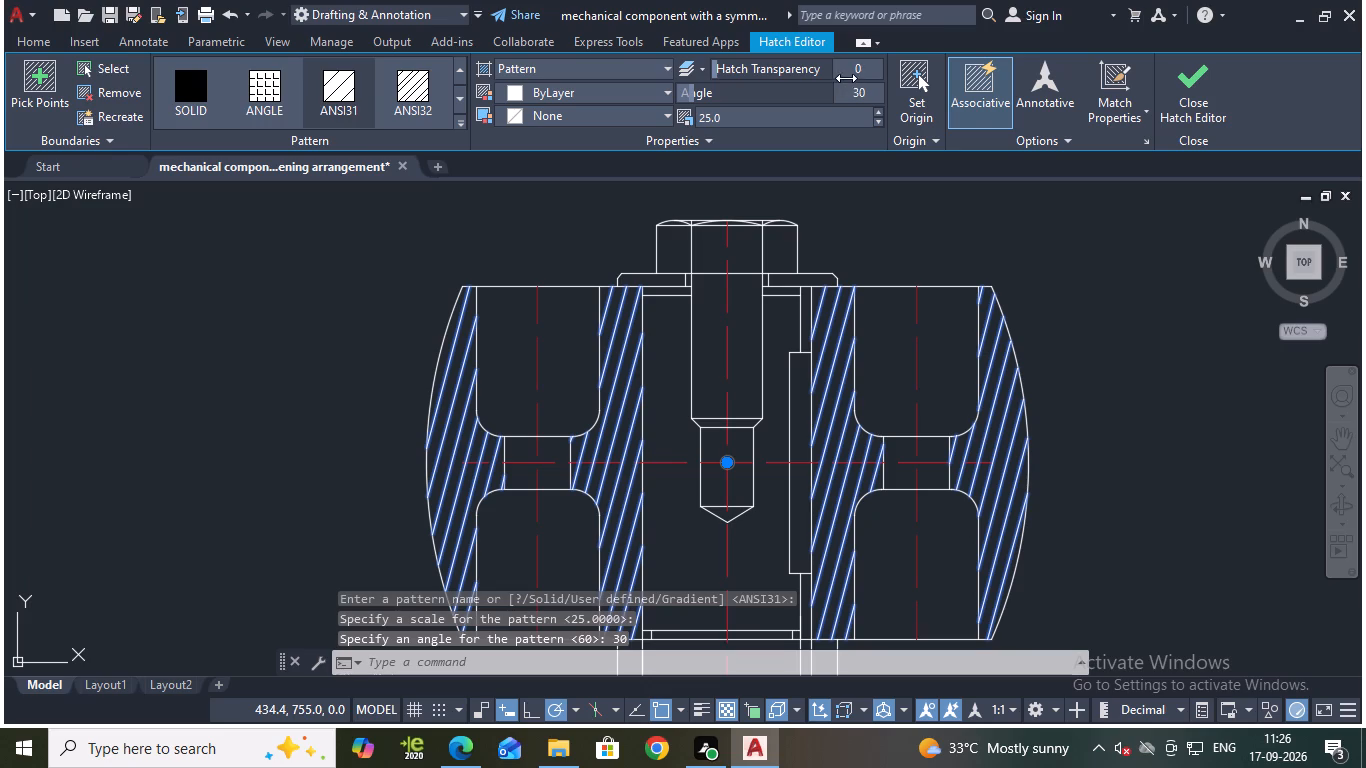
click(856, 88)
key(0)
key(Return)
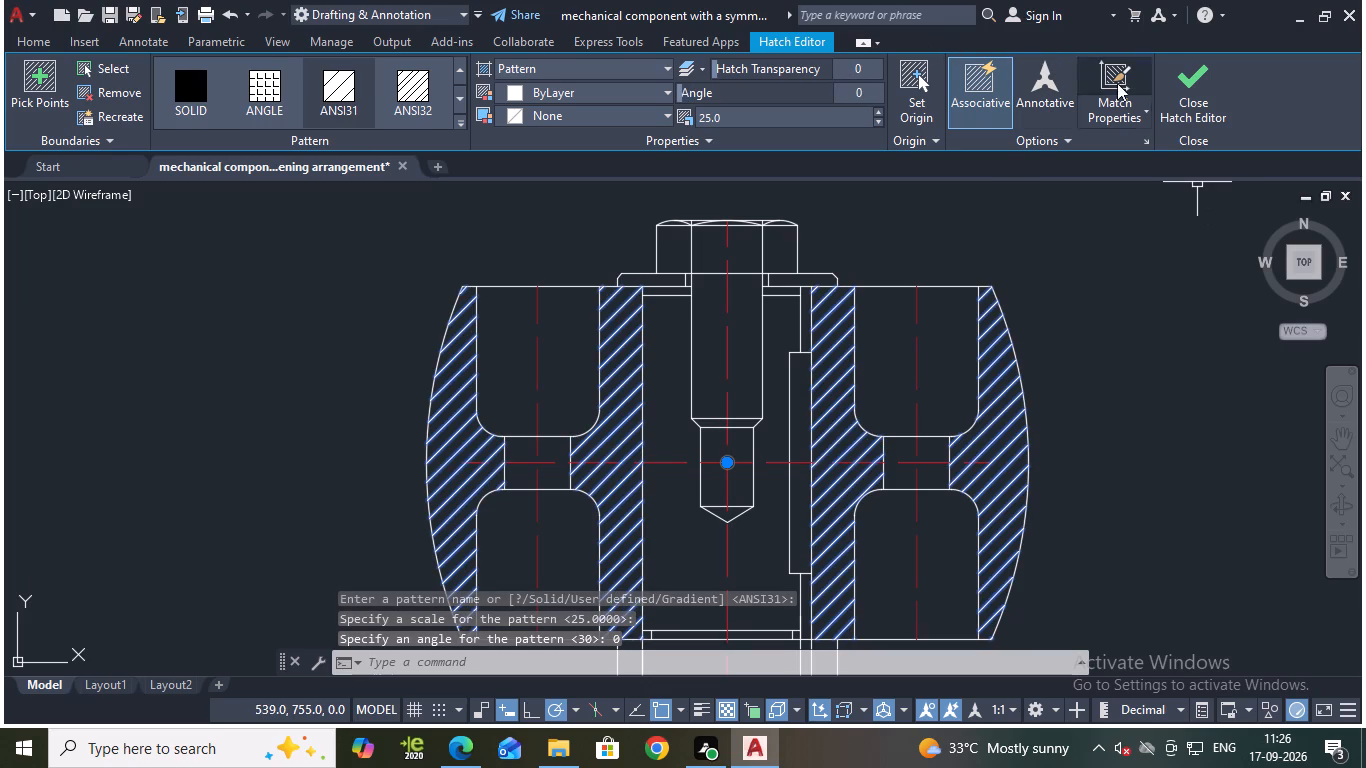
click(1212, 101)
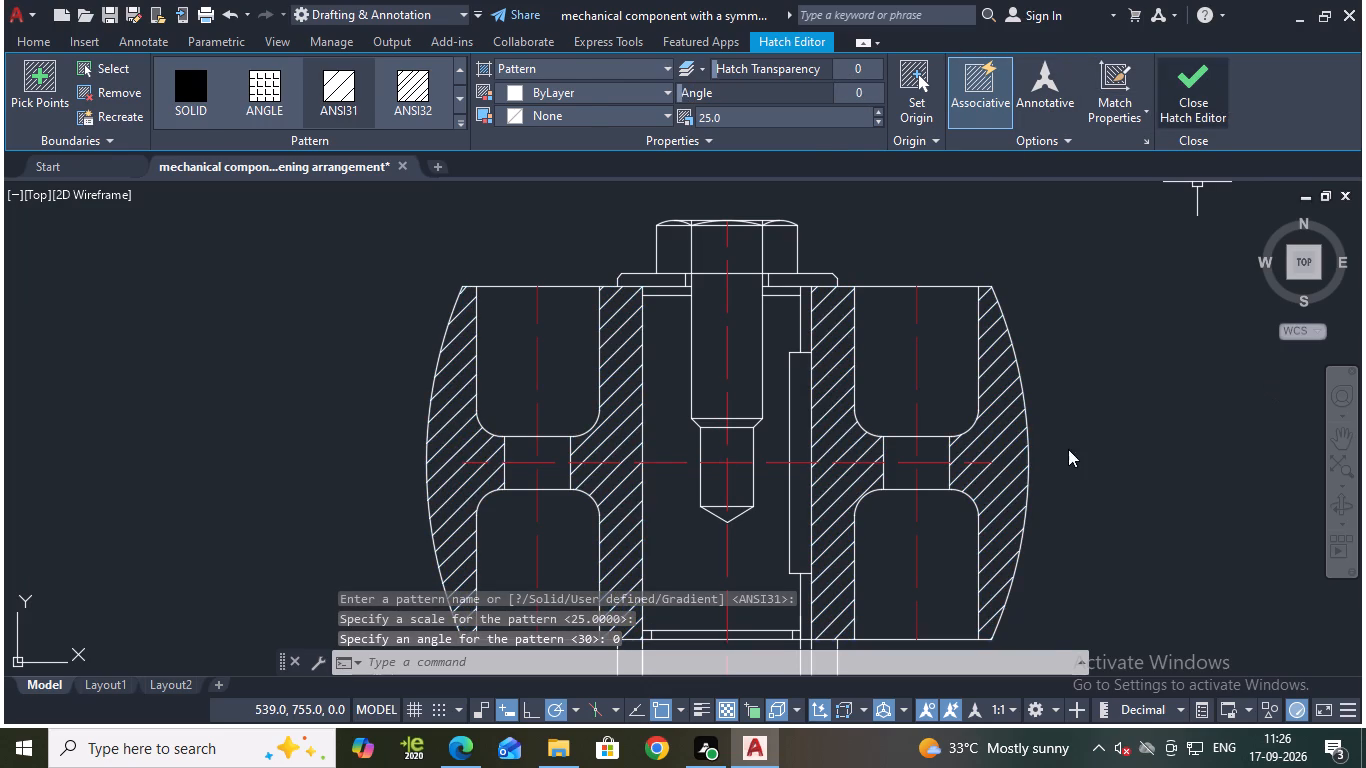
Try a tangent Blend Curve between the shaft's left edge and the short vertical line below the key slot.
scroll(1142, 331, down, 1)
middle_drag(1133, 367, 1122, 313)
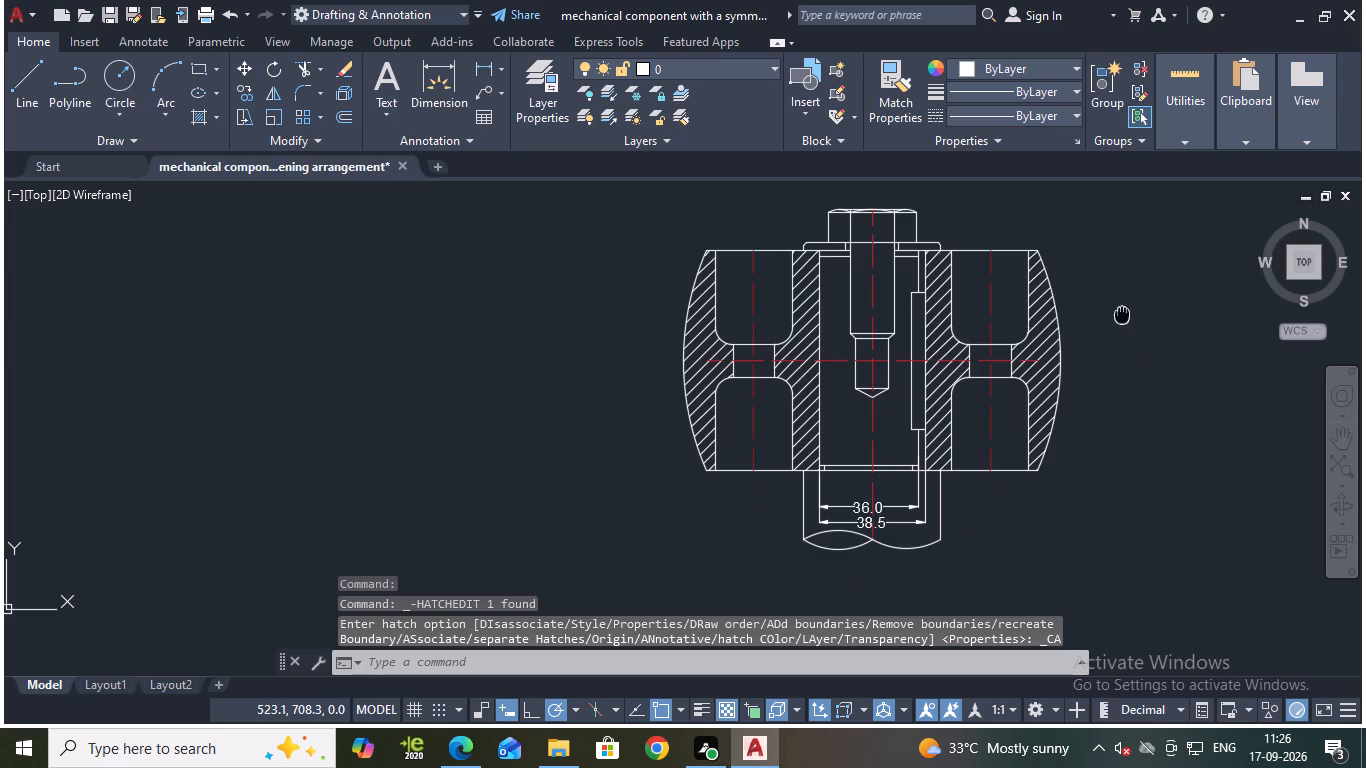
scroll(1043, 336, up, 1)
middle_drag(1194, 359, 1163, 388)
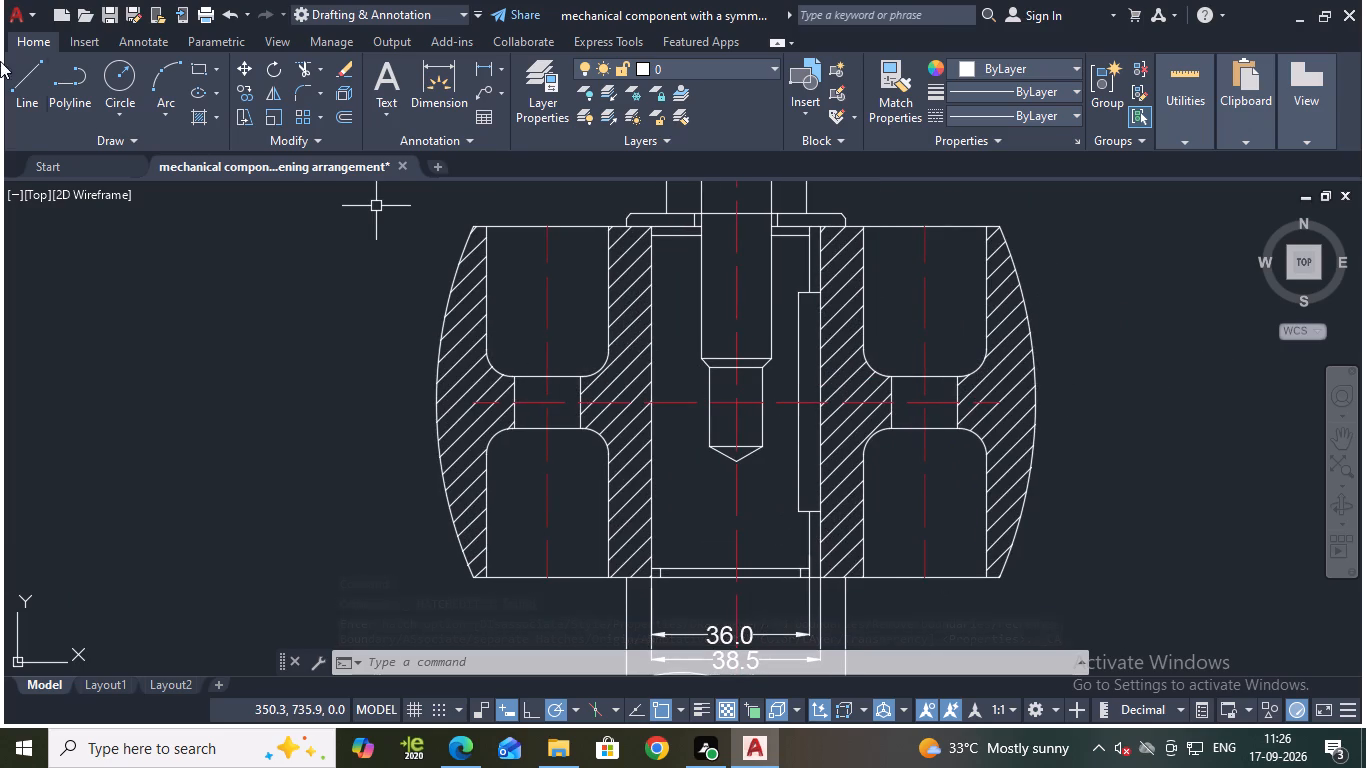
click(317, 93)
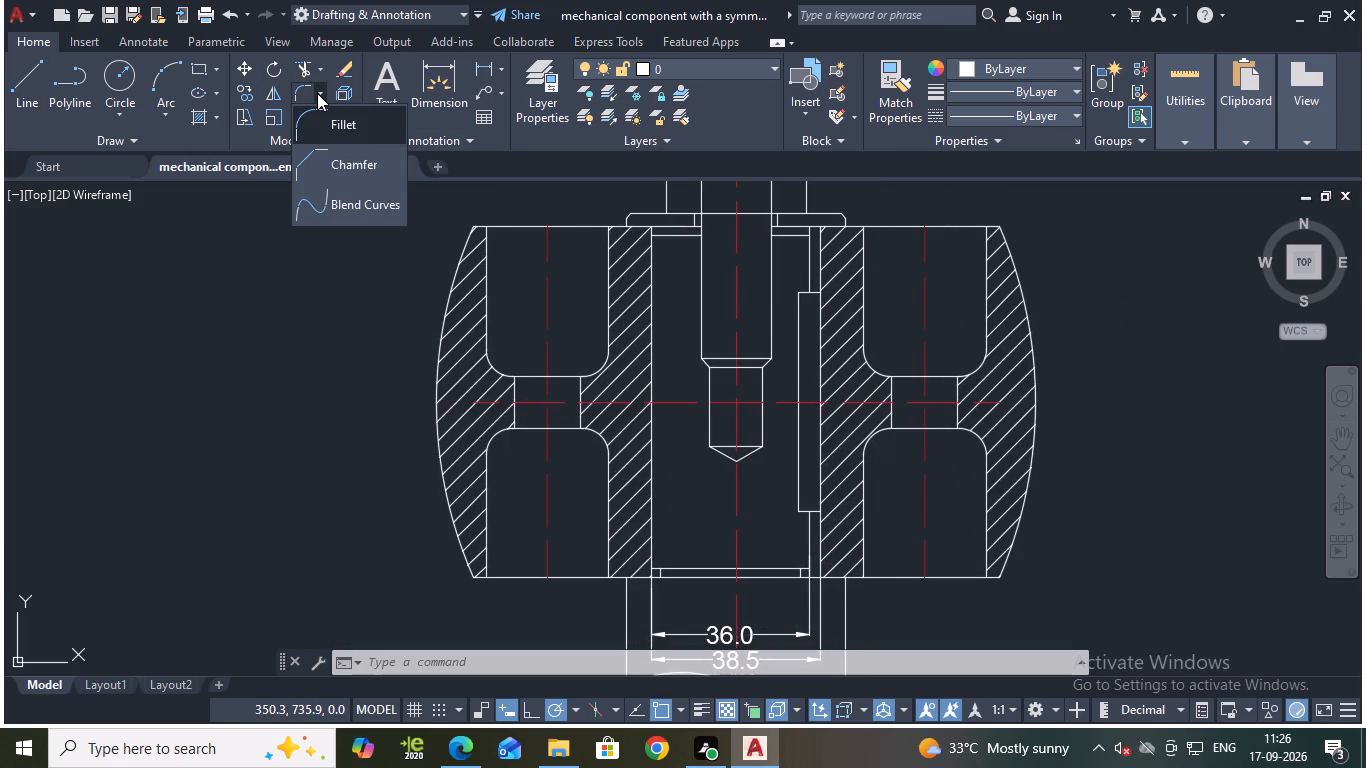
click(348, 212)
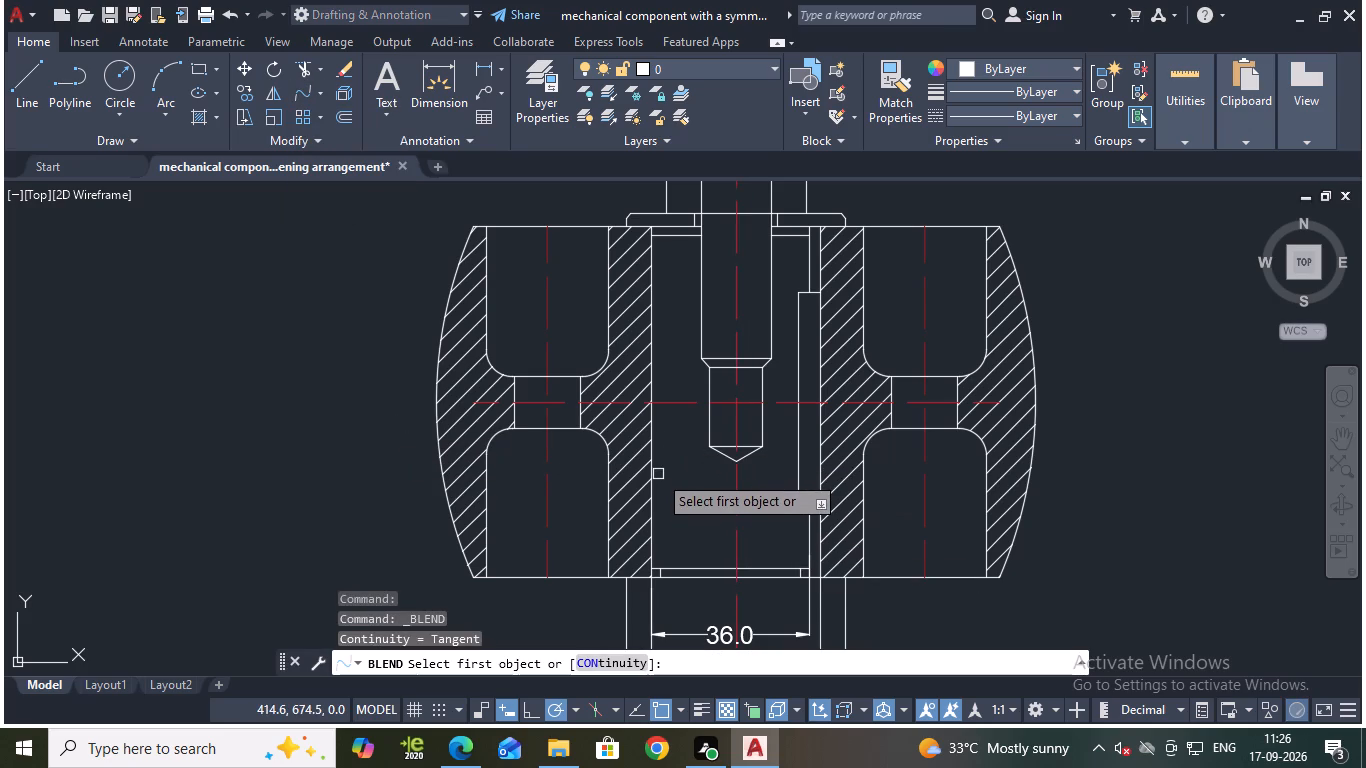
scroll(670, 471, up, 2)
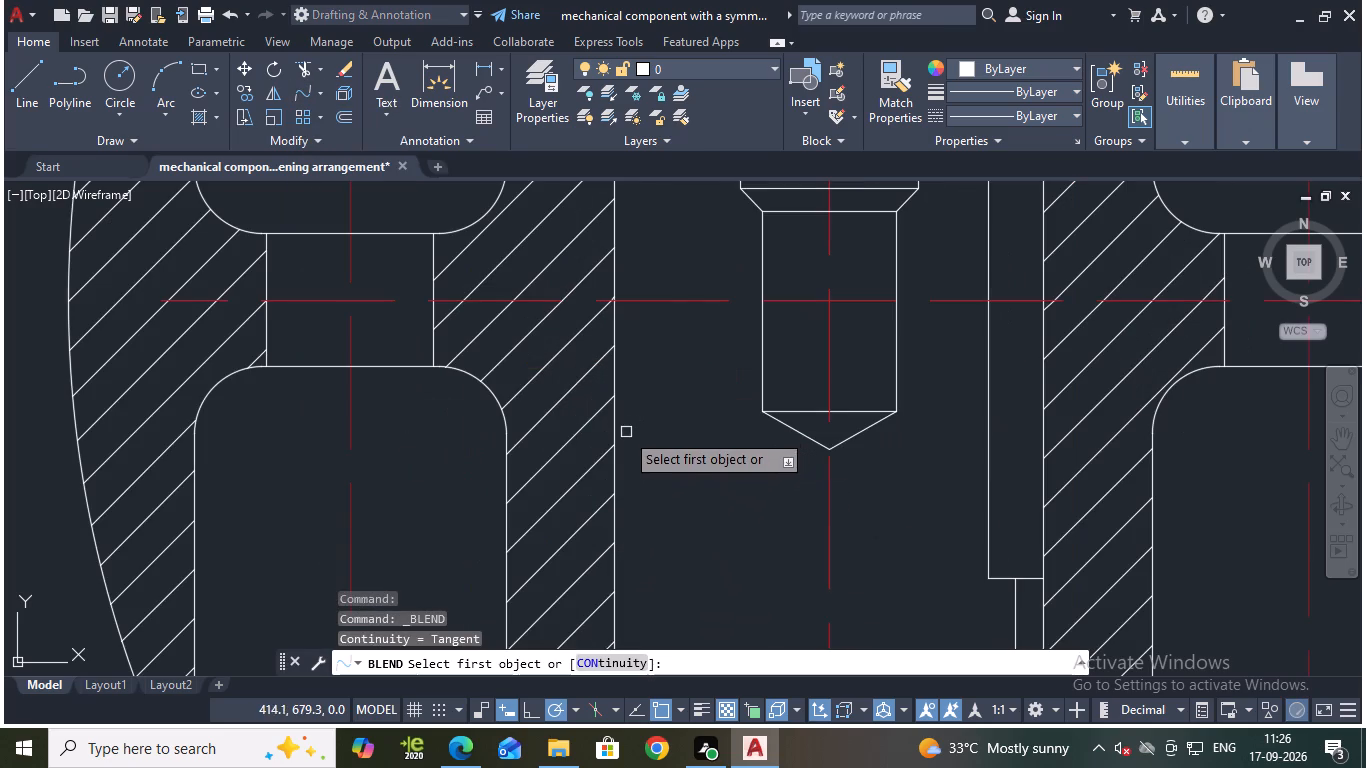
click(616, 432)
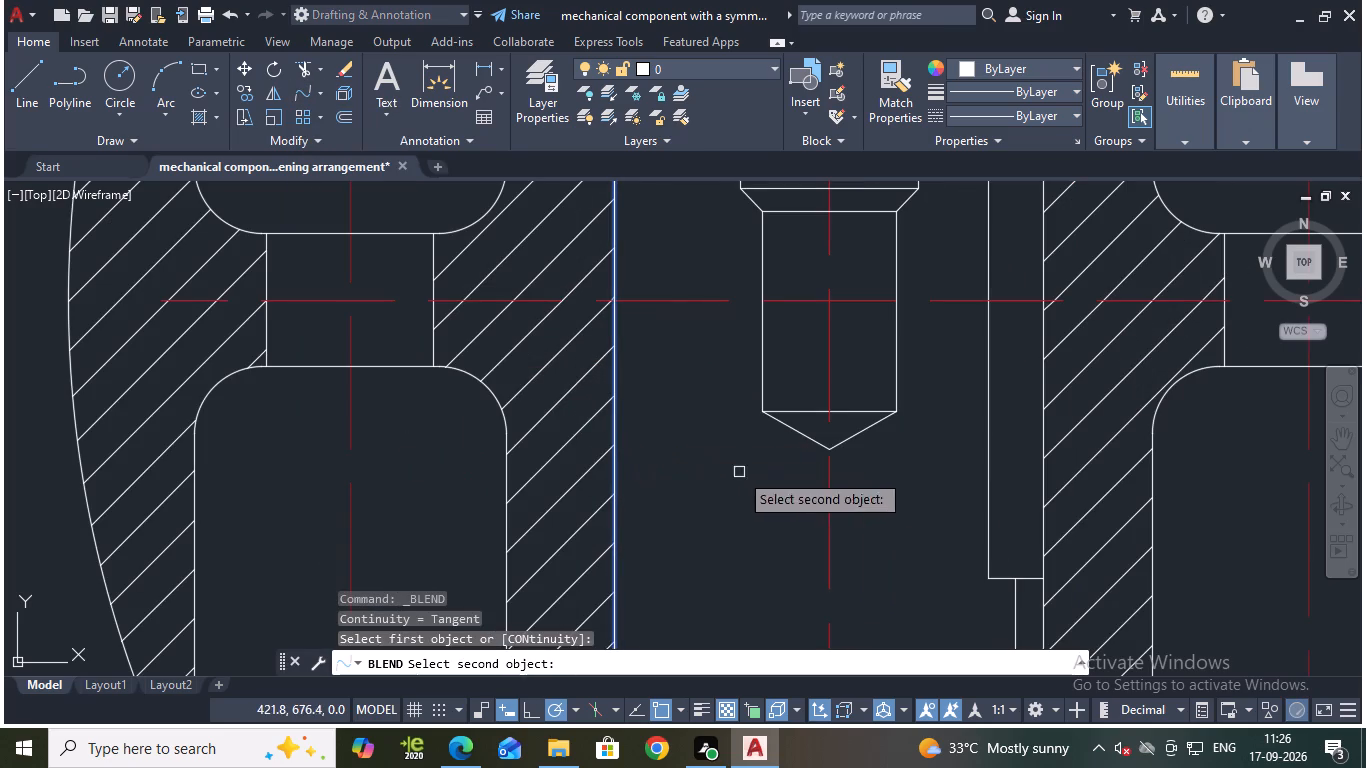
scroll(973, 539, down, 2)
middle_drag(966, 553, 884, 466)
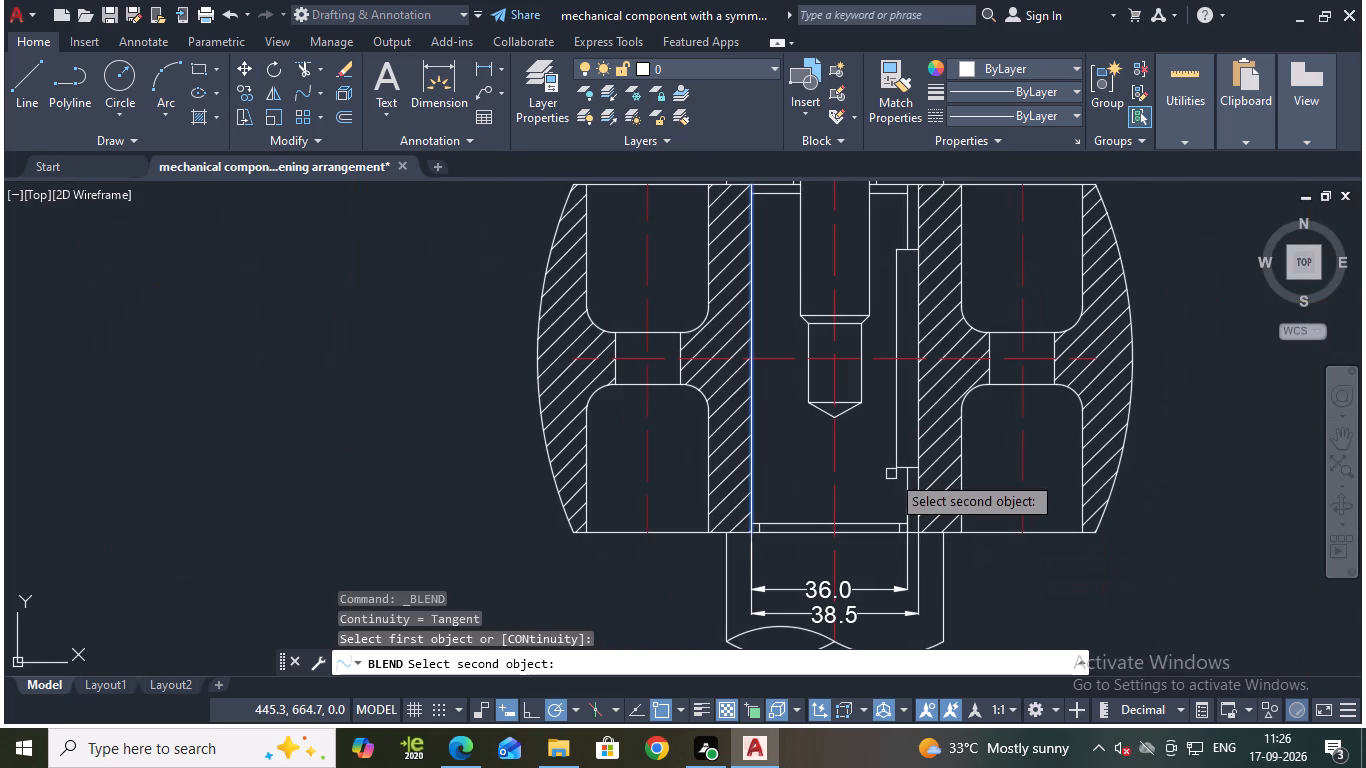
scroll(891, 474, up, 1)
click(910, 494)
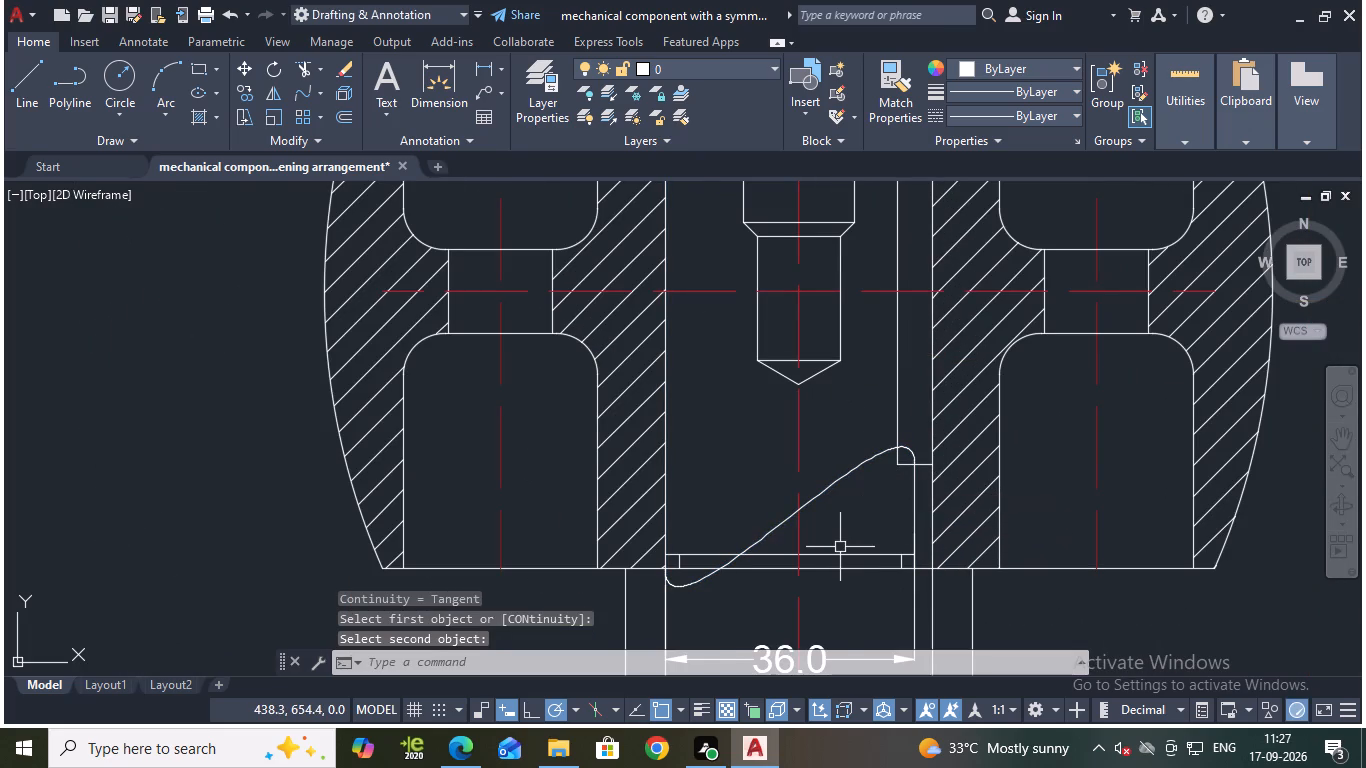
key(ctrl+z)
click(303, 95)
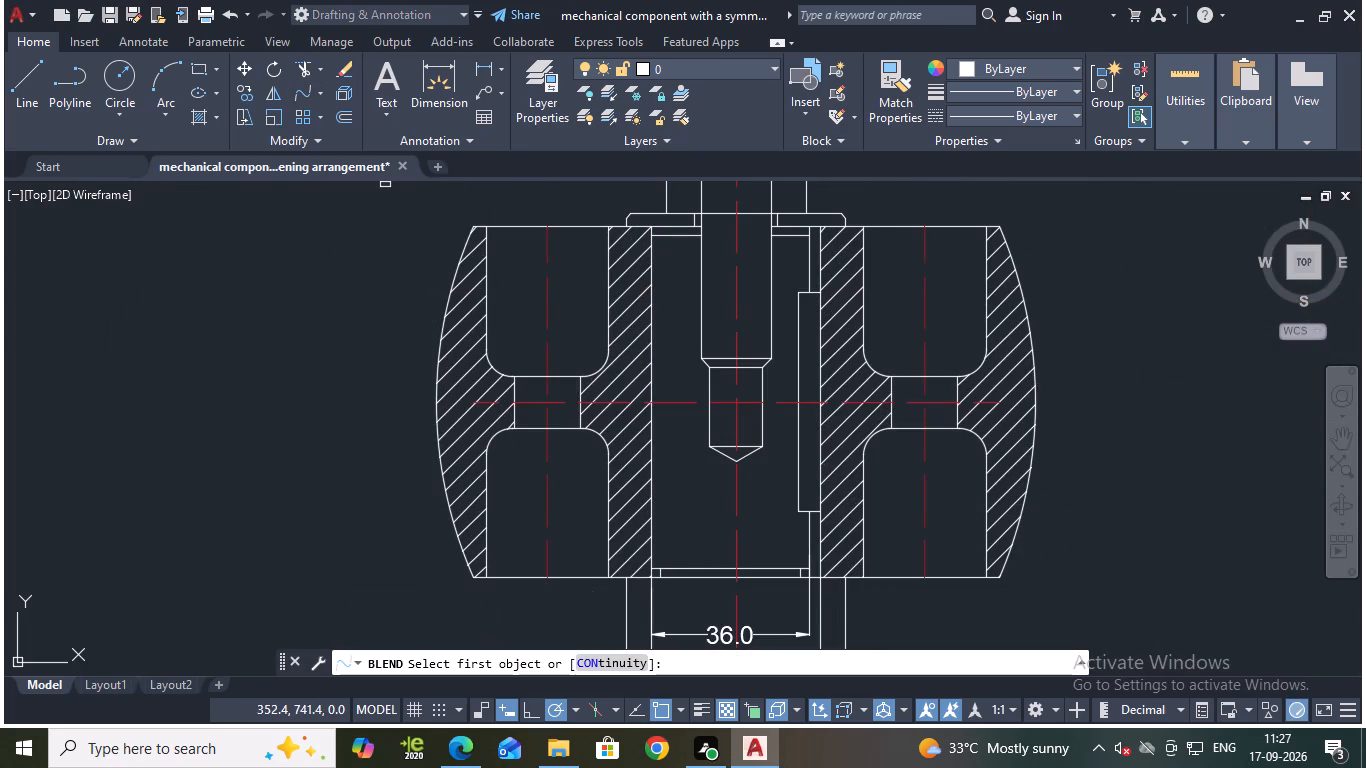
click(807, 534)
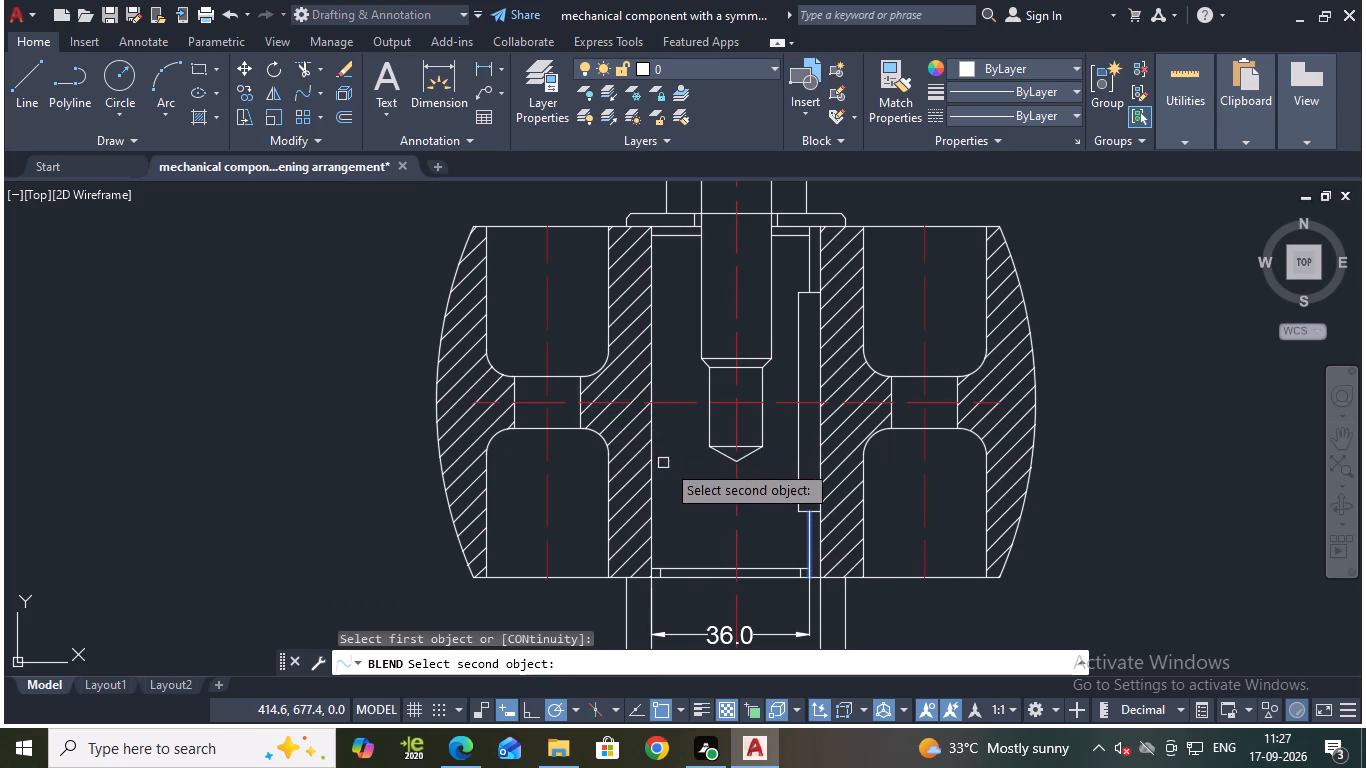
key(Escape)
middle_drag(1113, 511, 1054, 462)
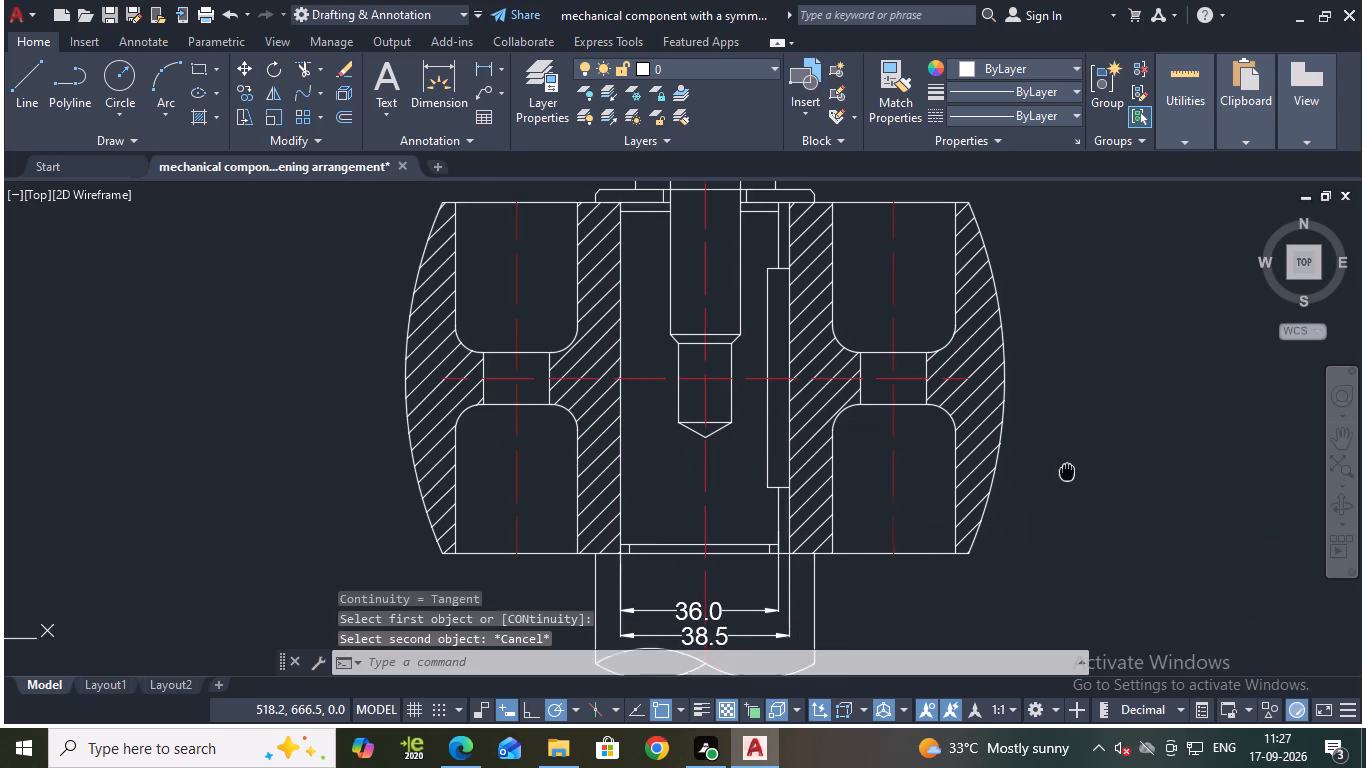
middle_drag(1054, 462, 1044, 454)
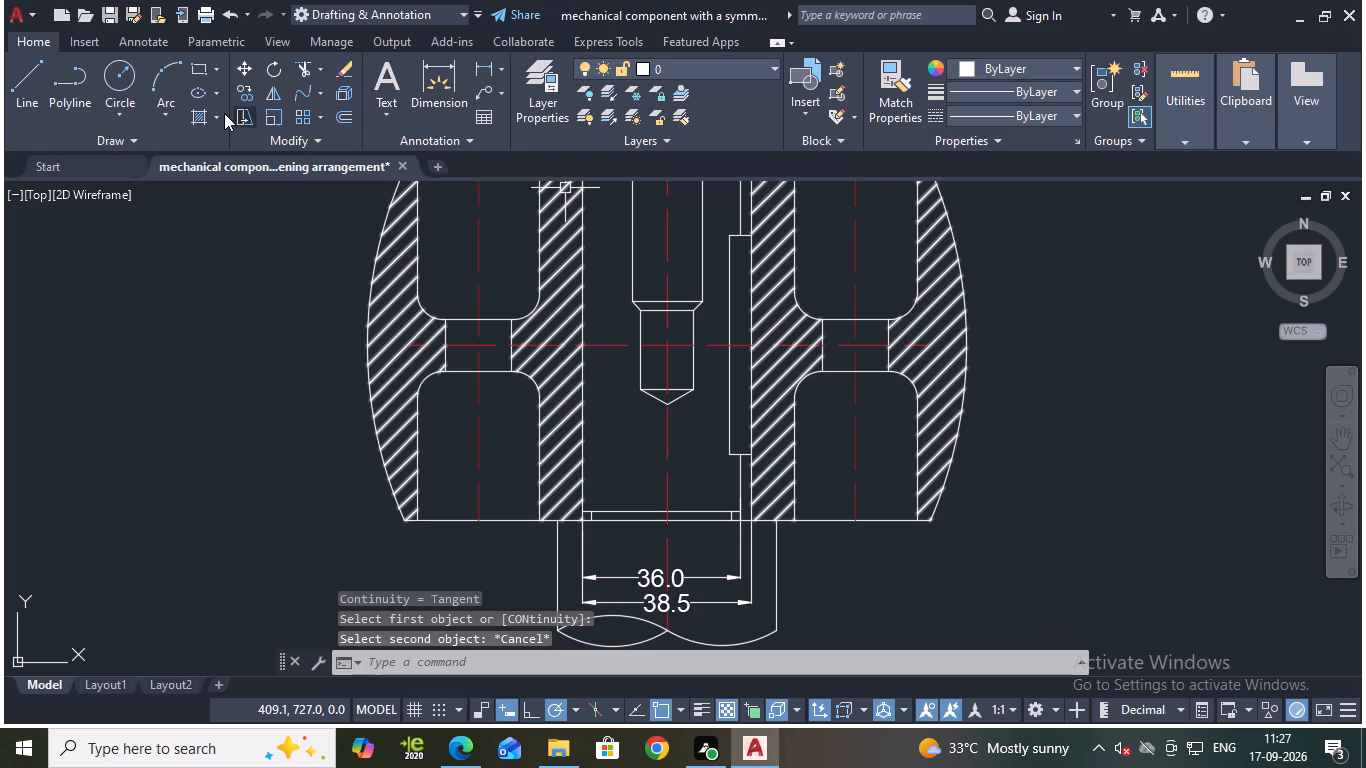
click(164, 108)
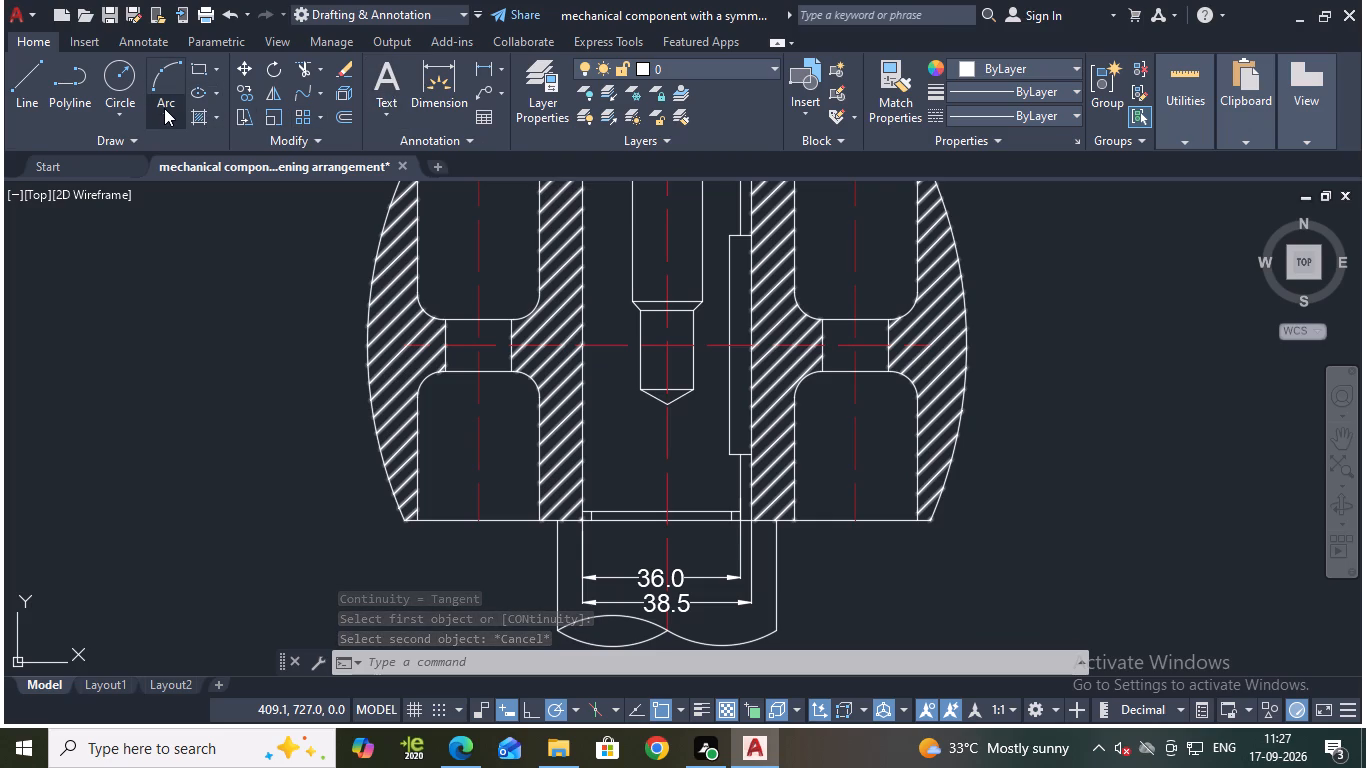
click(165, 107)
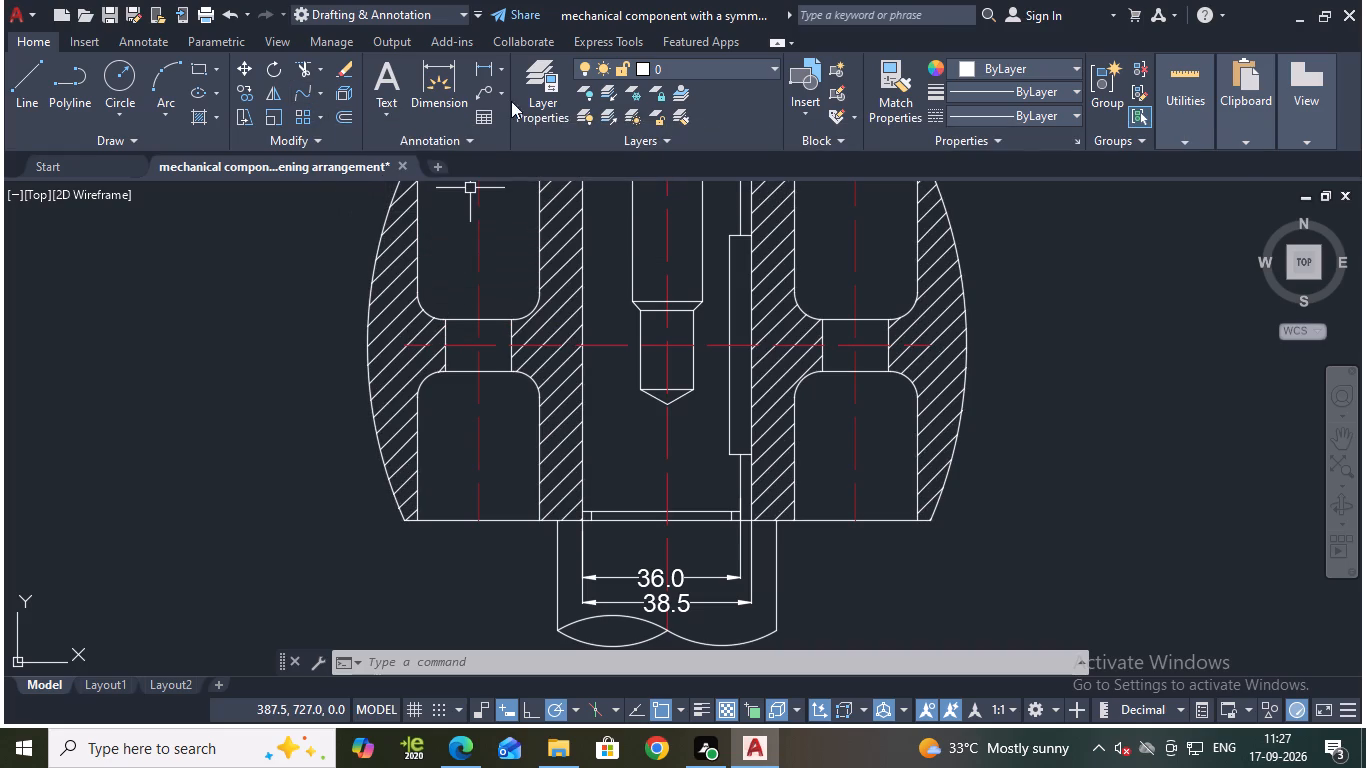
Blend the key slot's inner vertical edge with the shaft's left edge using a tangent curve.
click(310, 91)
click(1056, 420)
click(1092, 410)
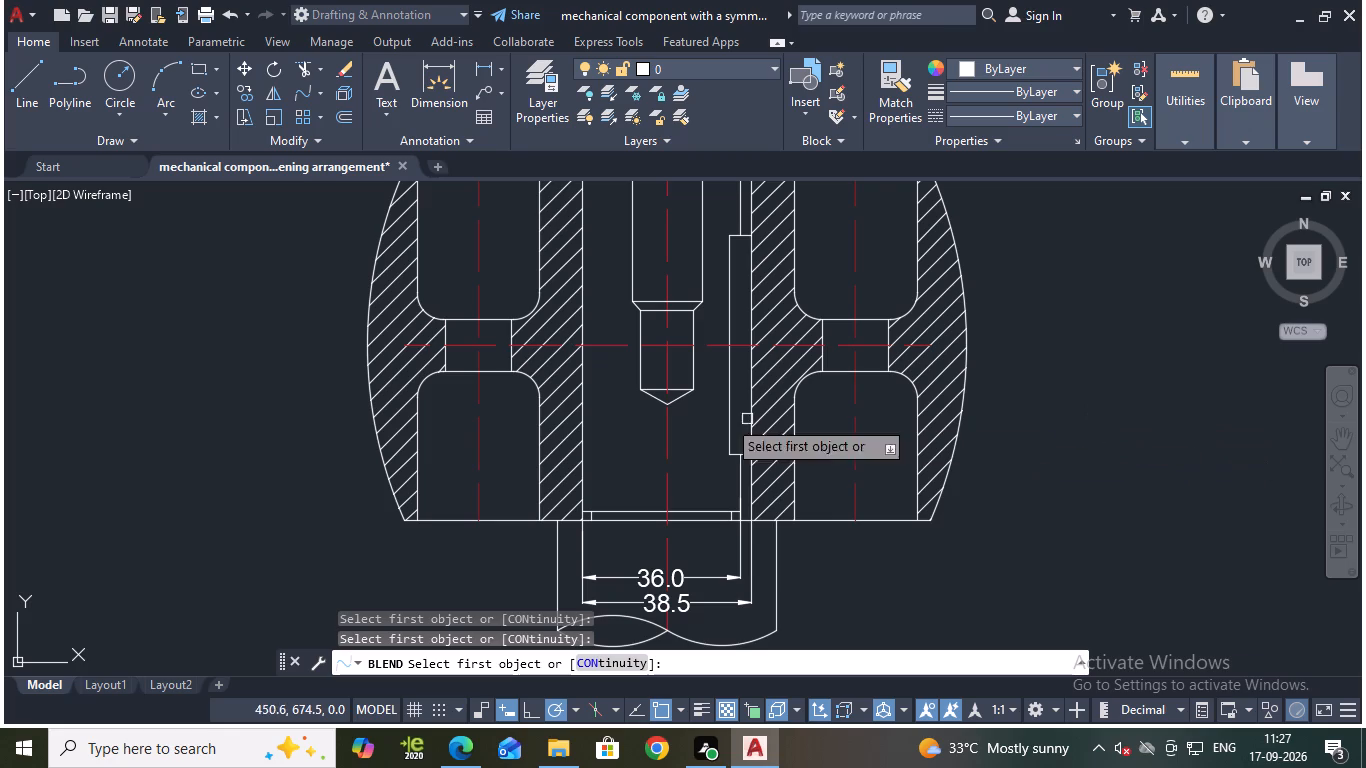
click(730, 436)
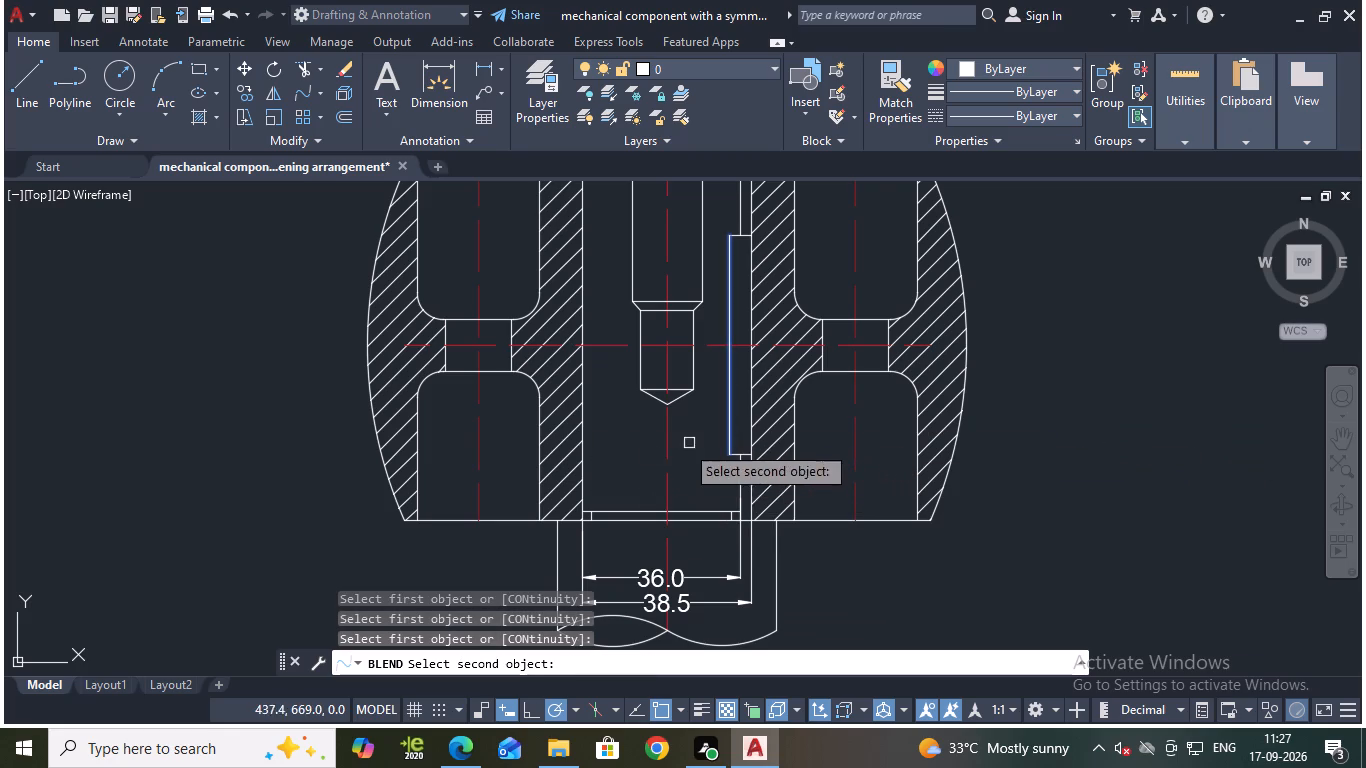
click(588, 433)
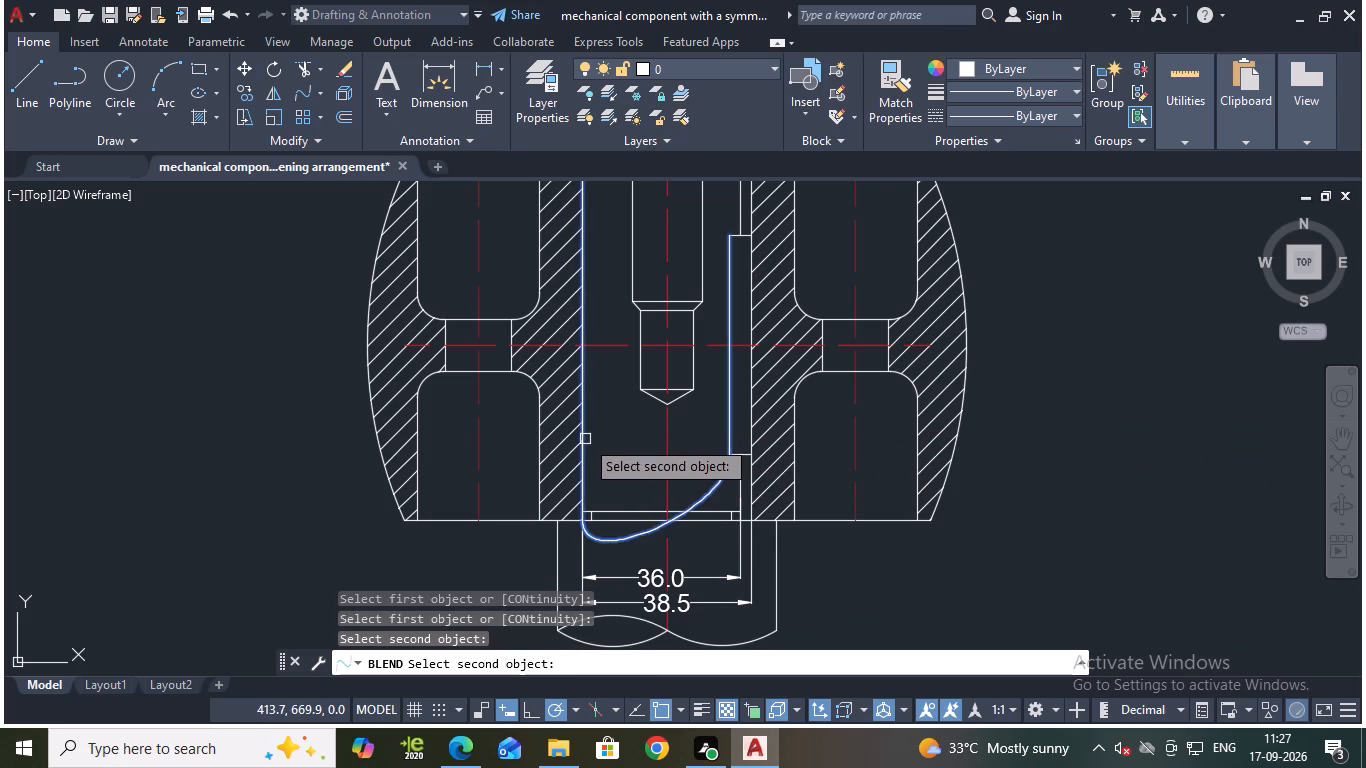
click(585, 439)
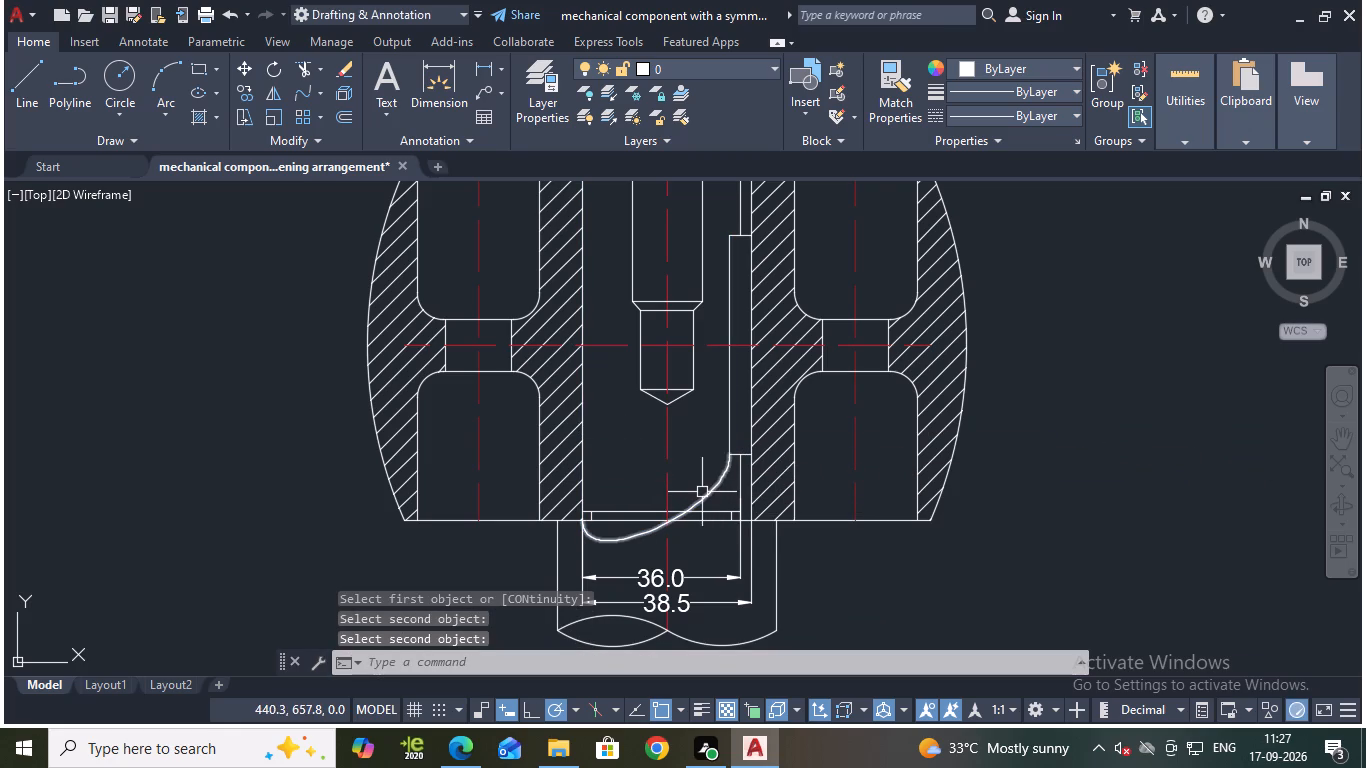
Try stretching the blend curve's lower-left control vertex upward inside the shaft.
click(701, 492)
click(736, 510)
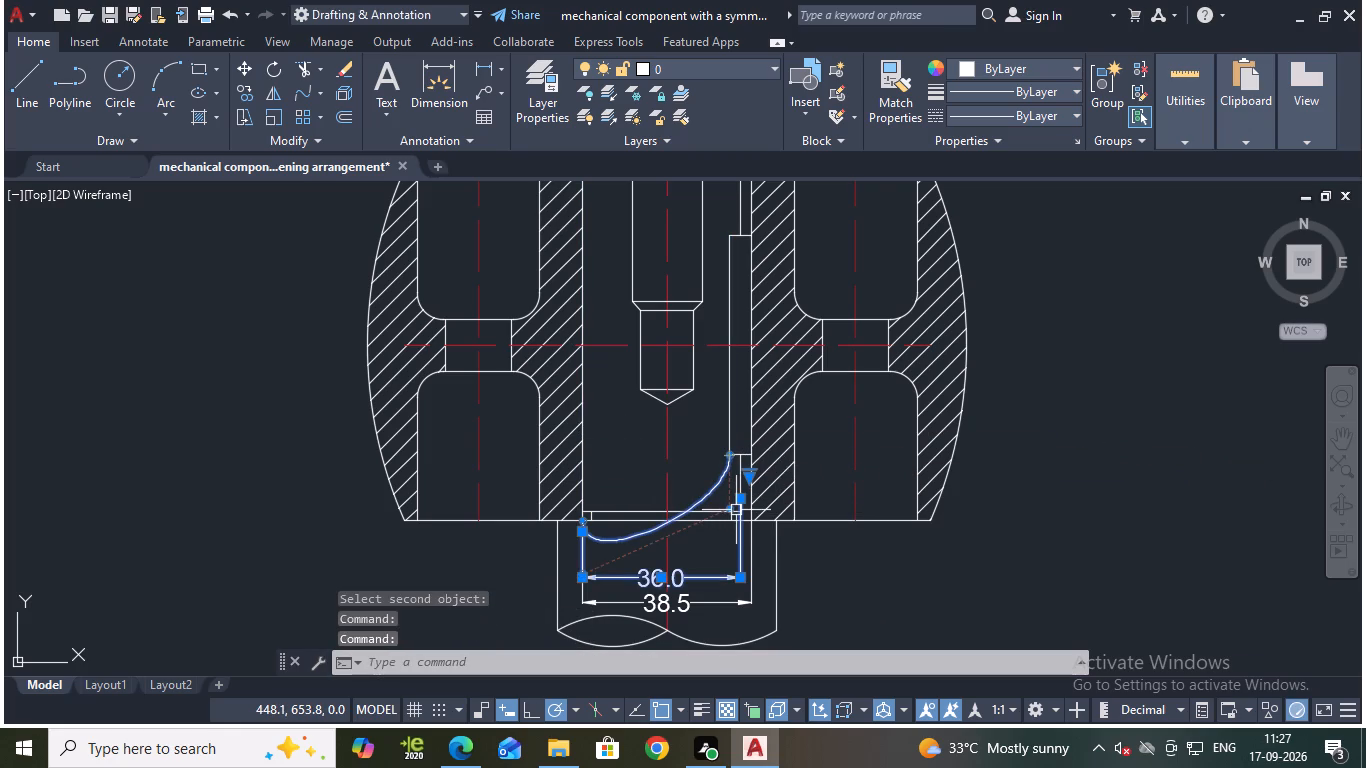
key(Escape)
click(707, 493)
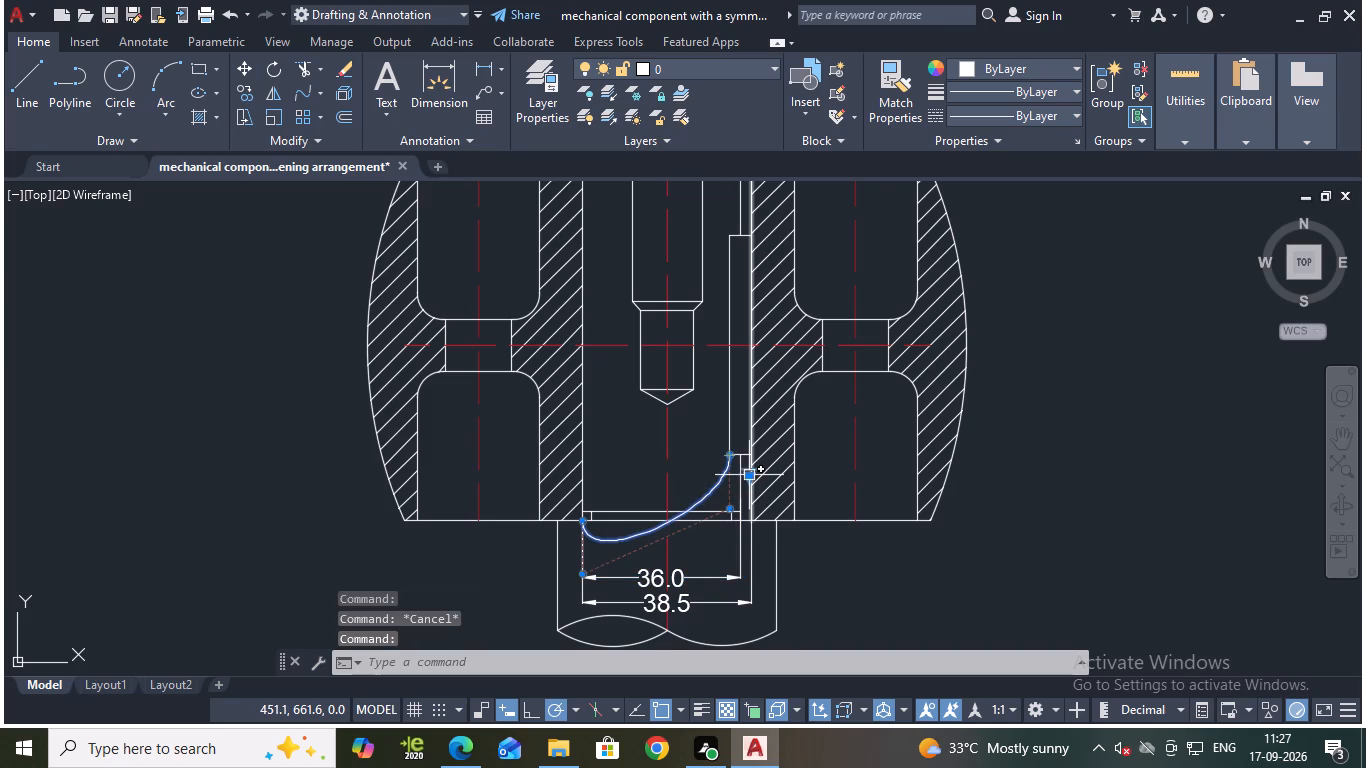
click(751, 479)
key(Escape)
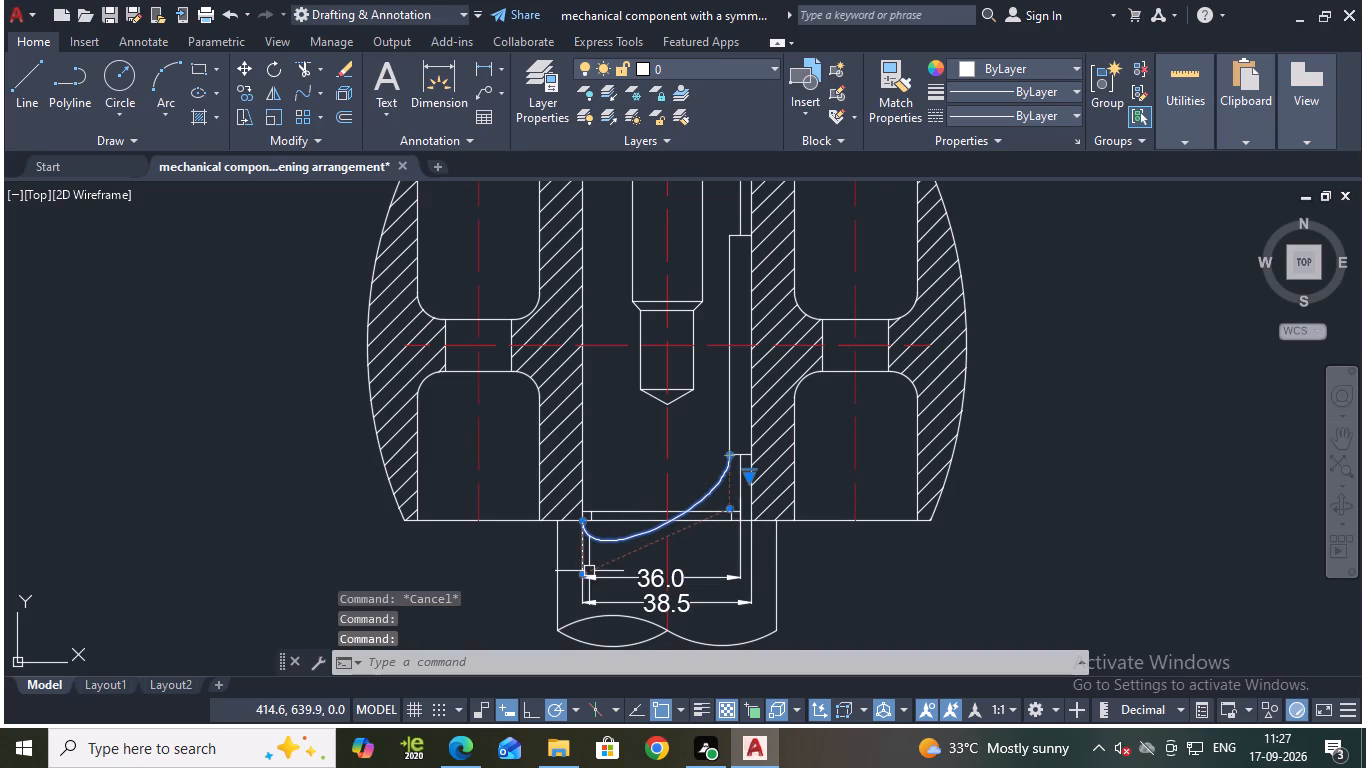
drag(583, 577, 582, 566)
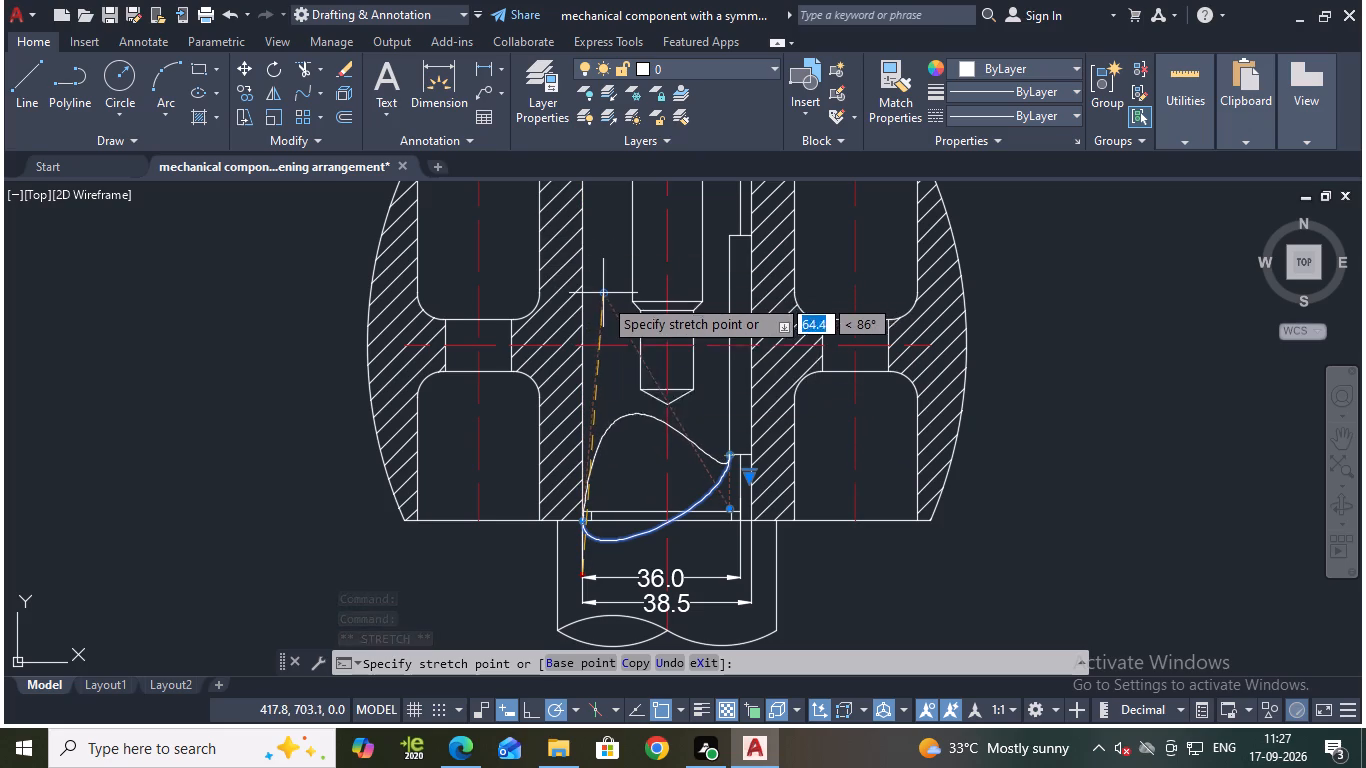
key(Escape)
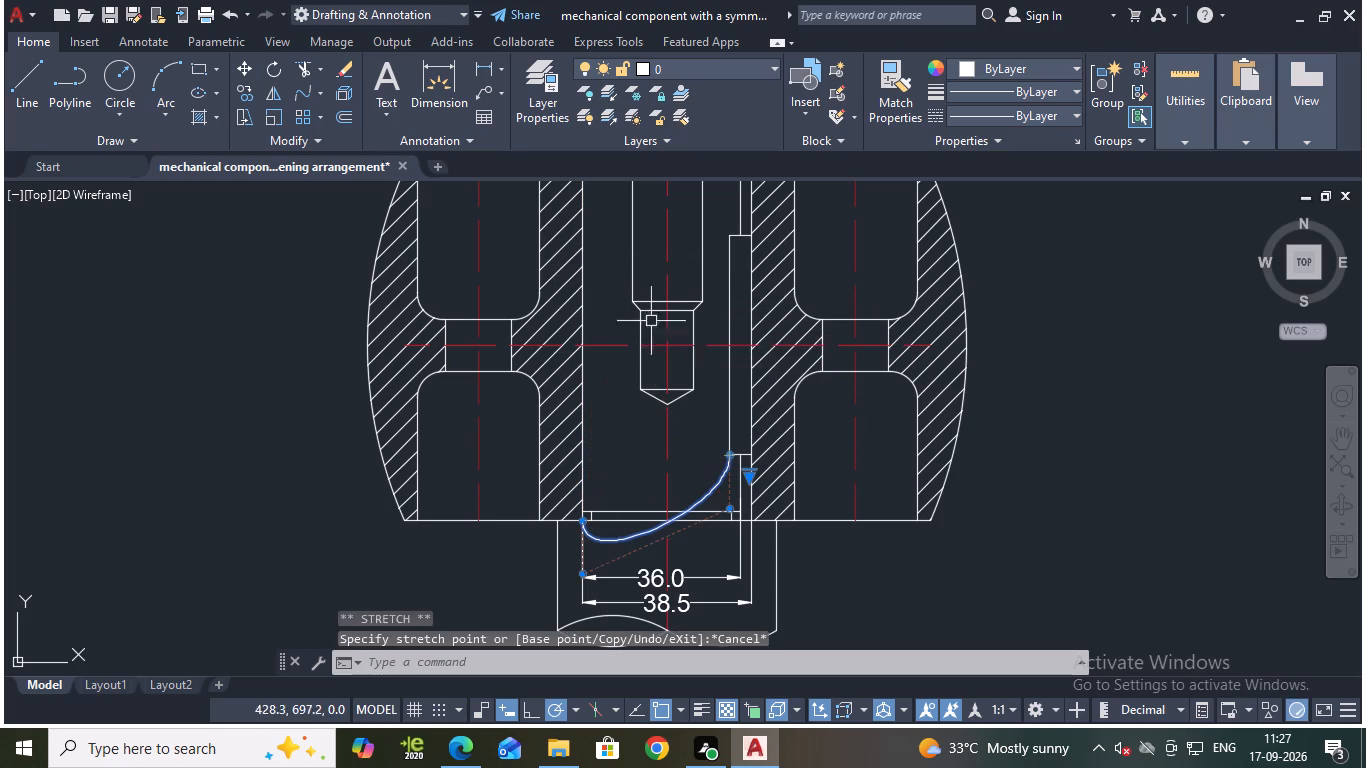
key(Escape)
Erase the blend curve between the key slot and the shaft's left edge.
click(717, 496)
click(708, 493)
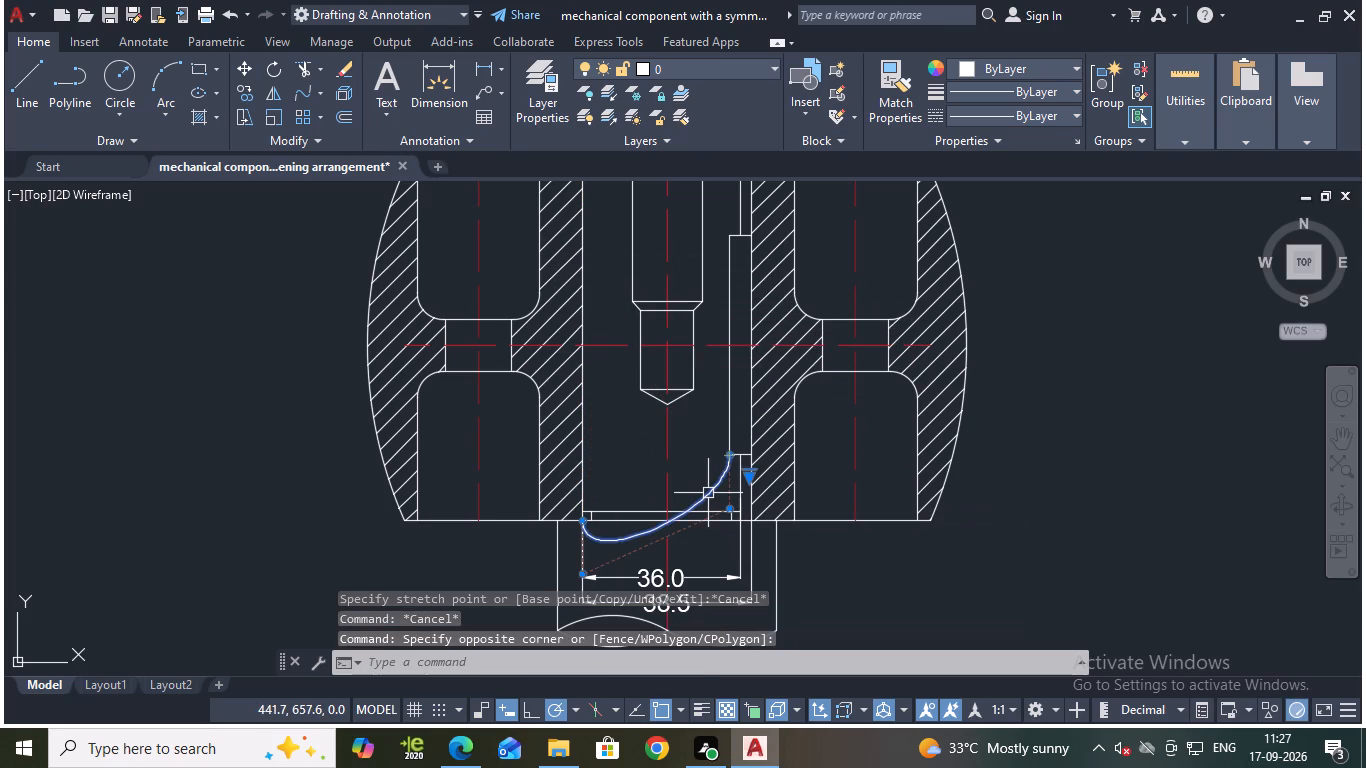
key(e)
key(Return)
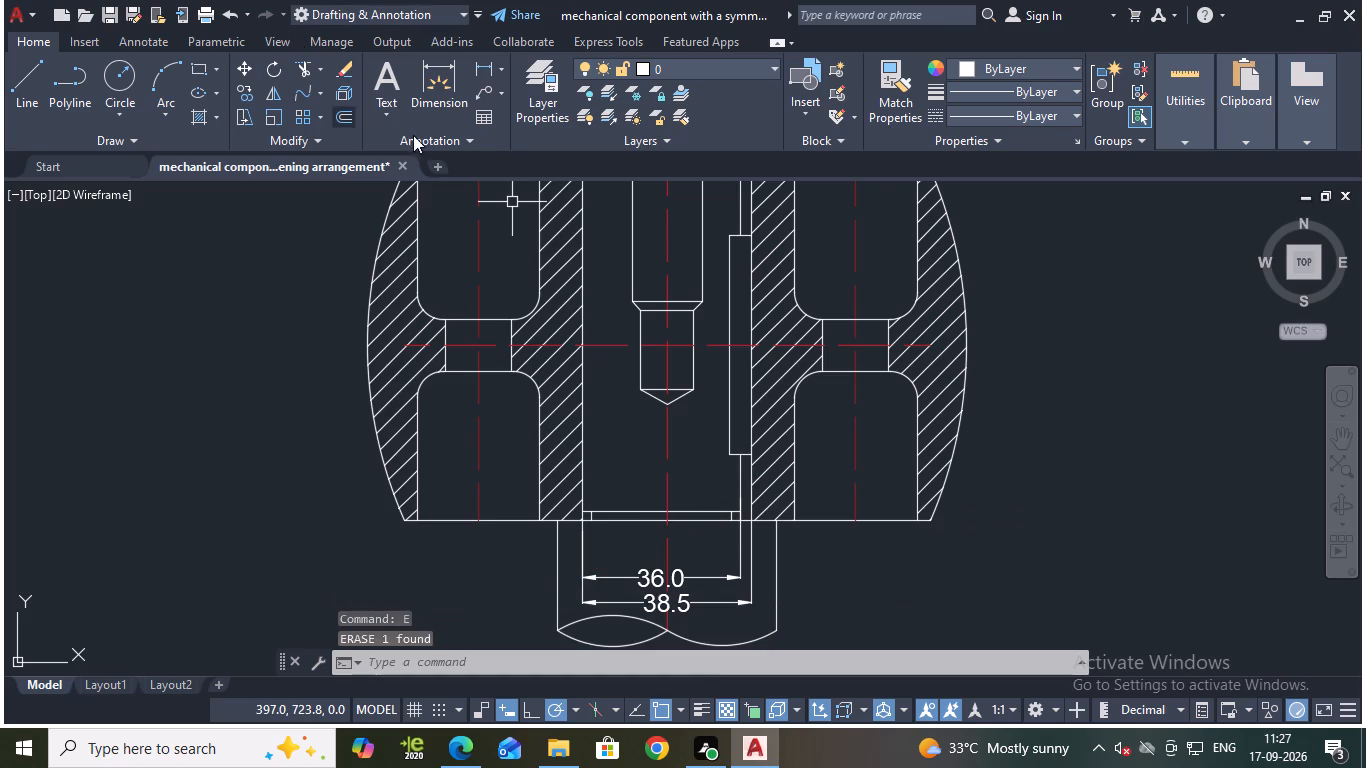
Create a tangent Blend Curve from the shaft's left edge to the short vertical line below the key slot.
click(304, 92)
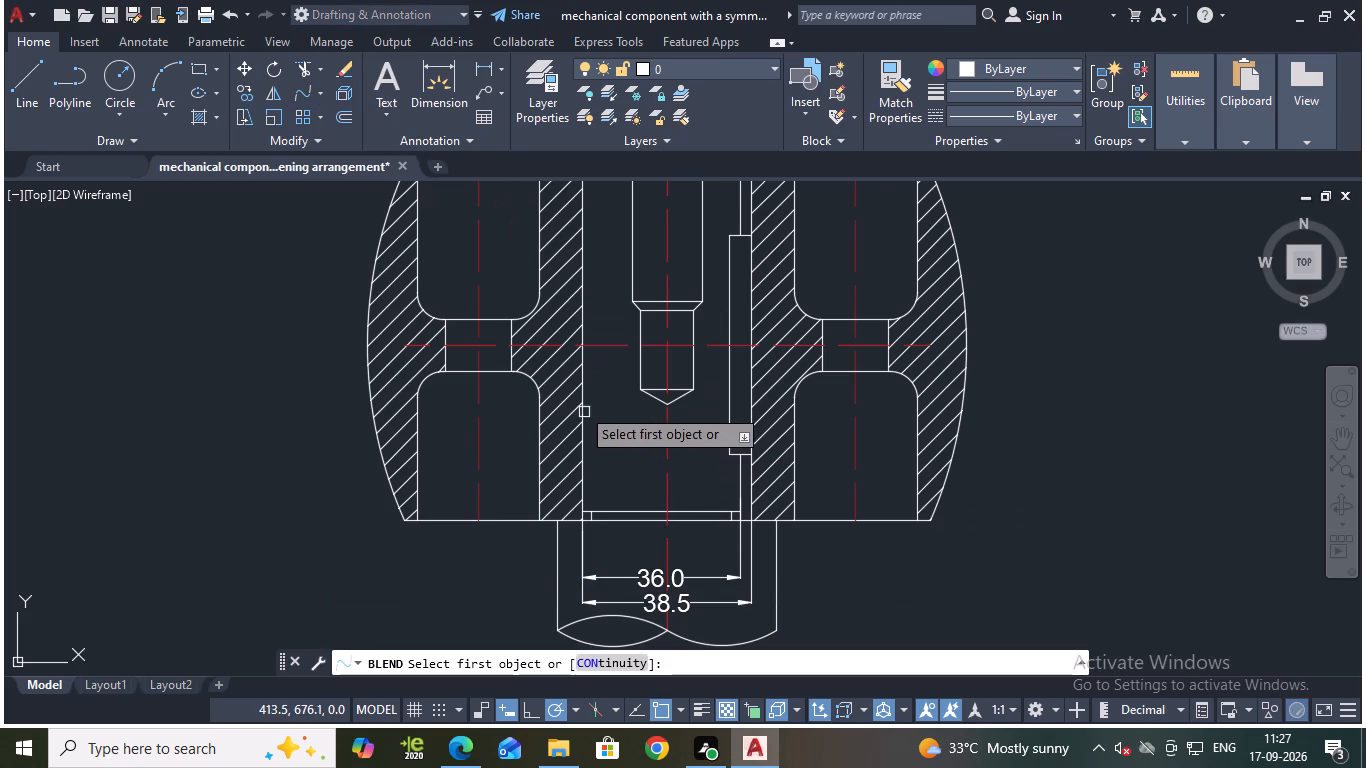
click(581, 402)
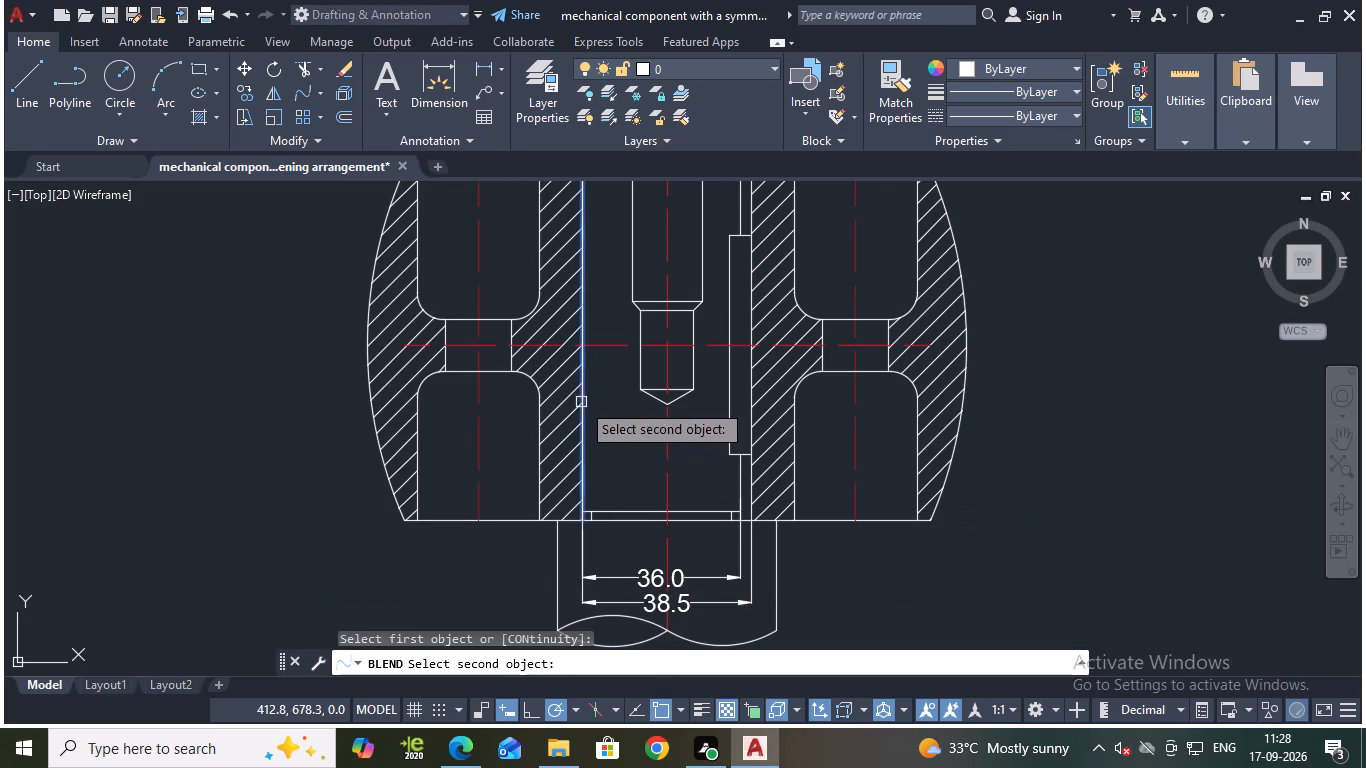
click(739, 481)
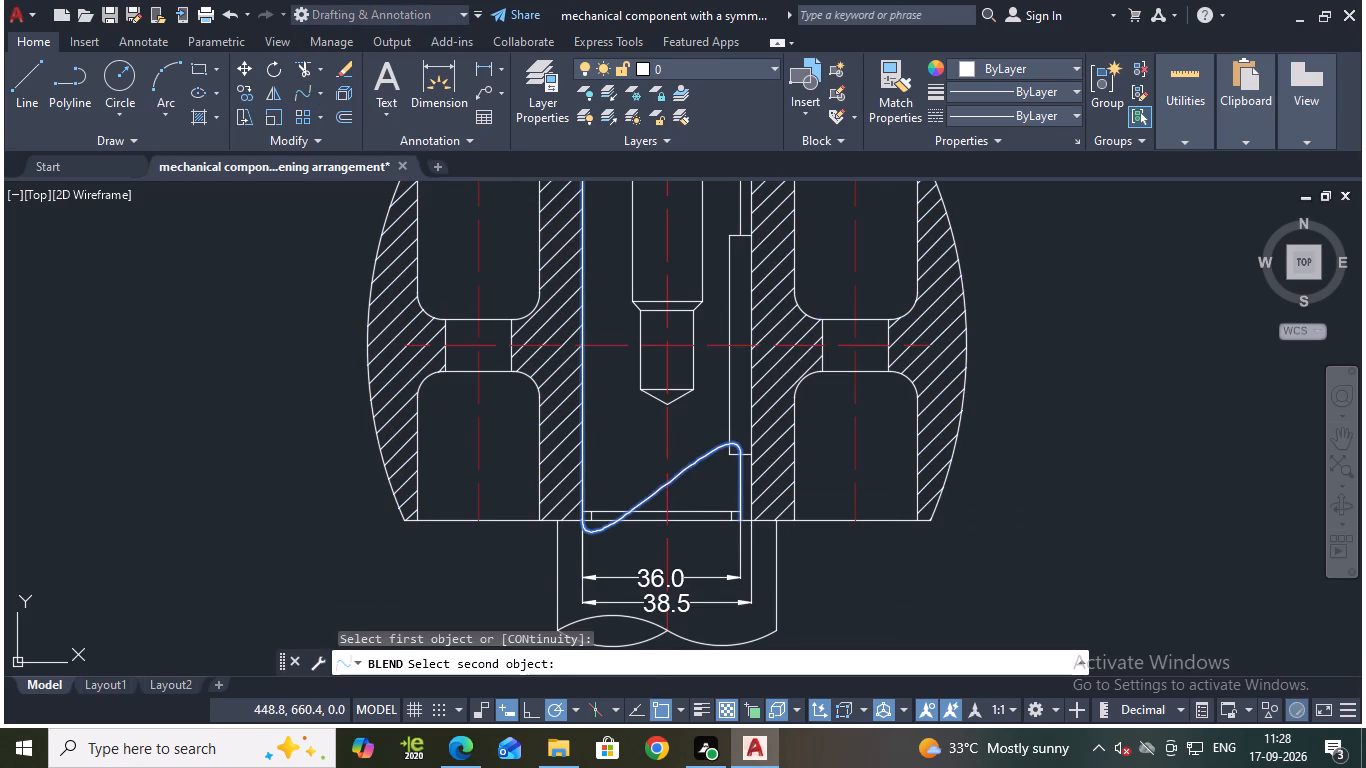
Stretch the blend curve's lower-left control vertex about 36.8 straight up along the shaft's left edge.
click(647, 503)
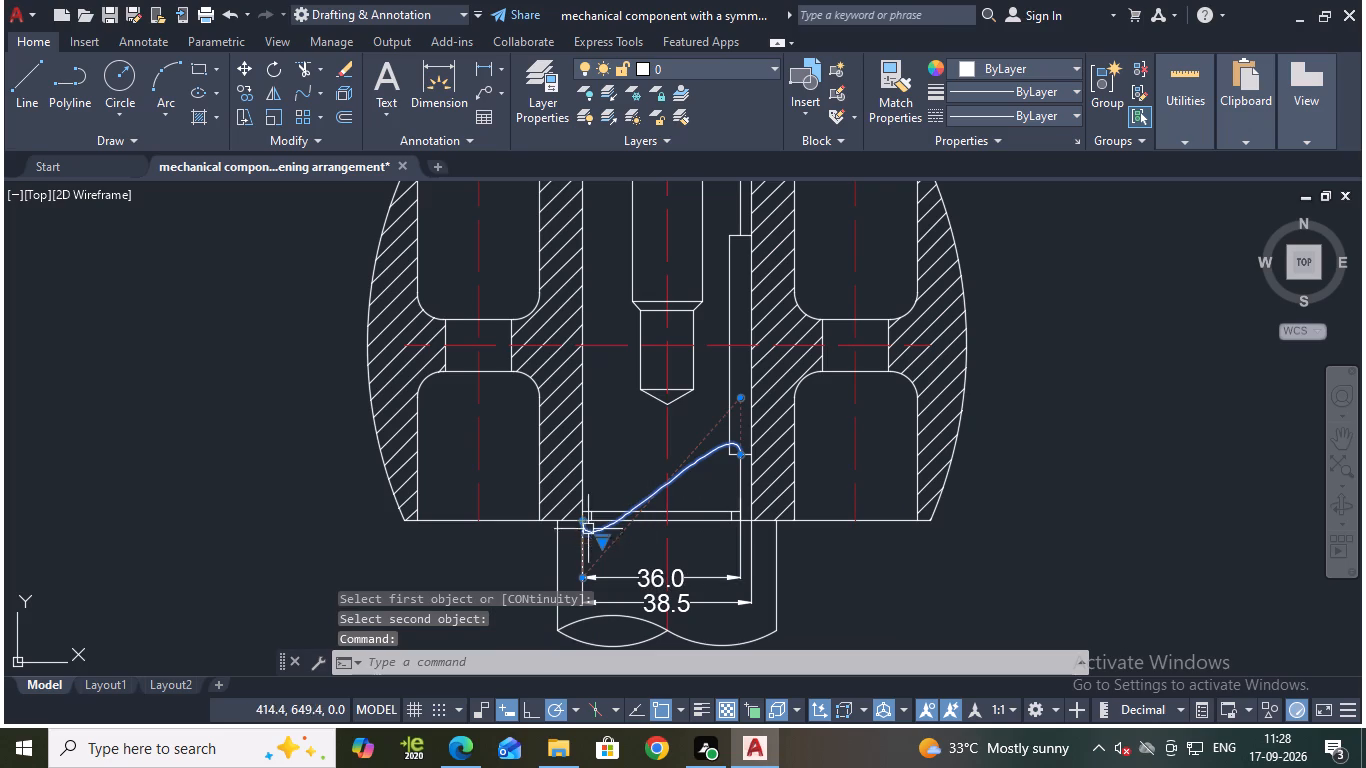
click(582, 575)
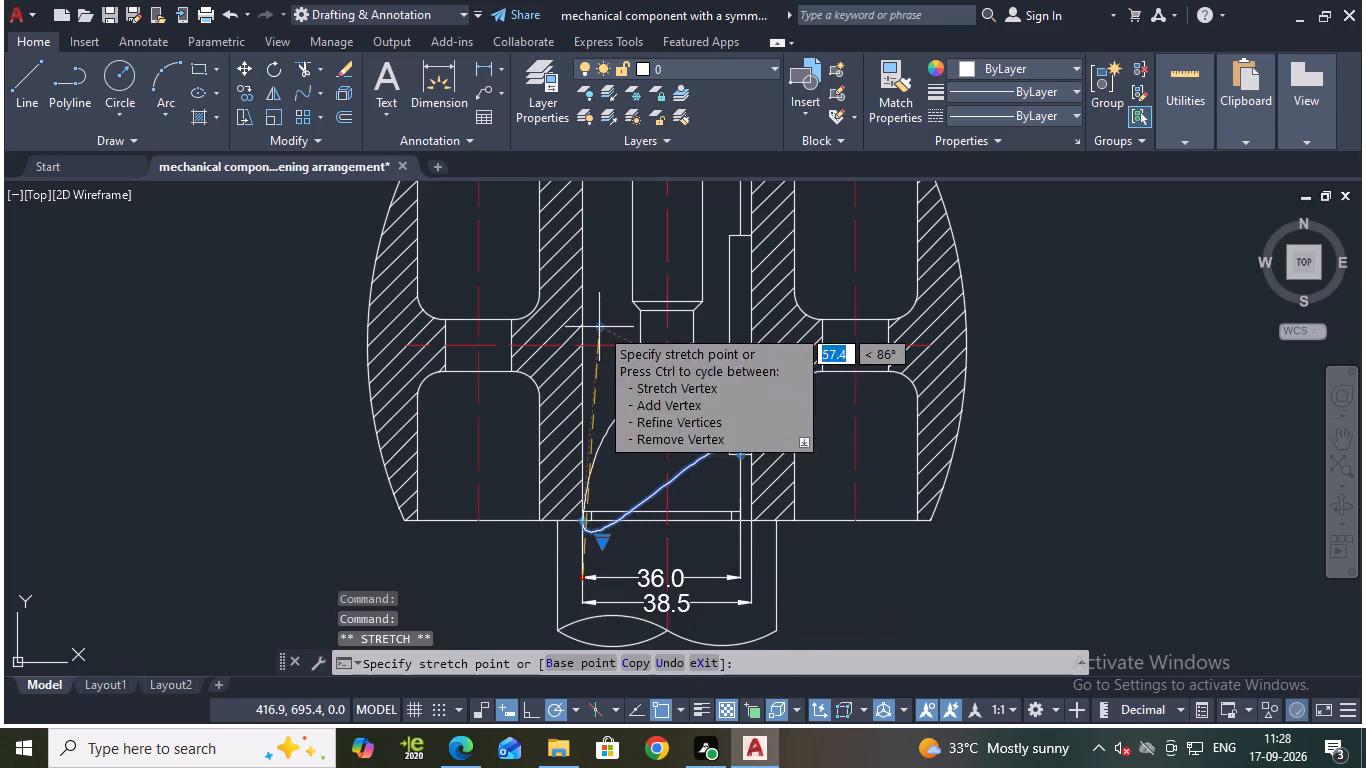
click(583, 417)
click(601, 464)
click(601, 469)
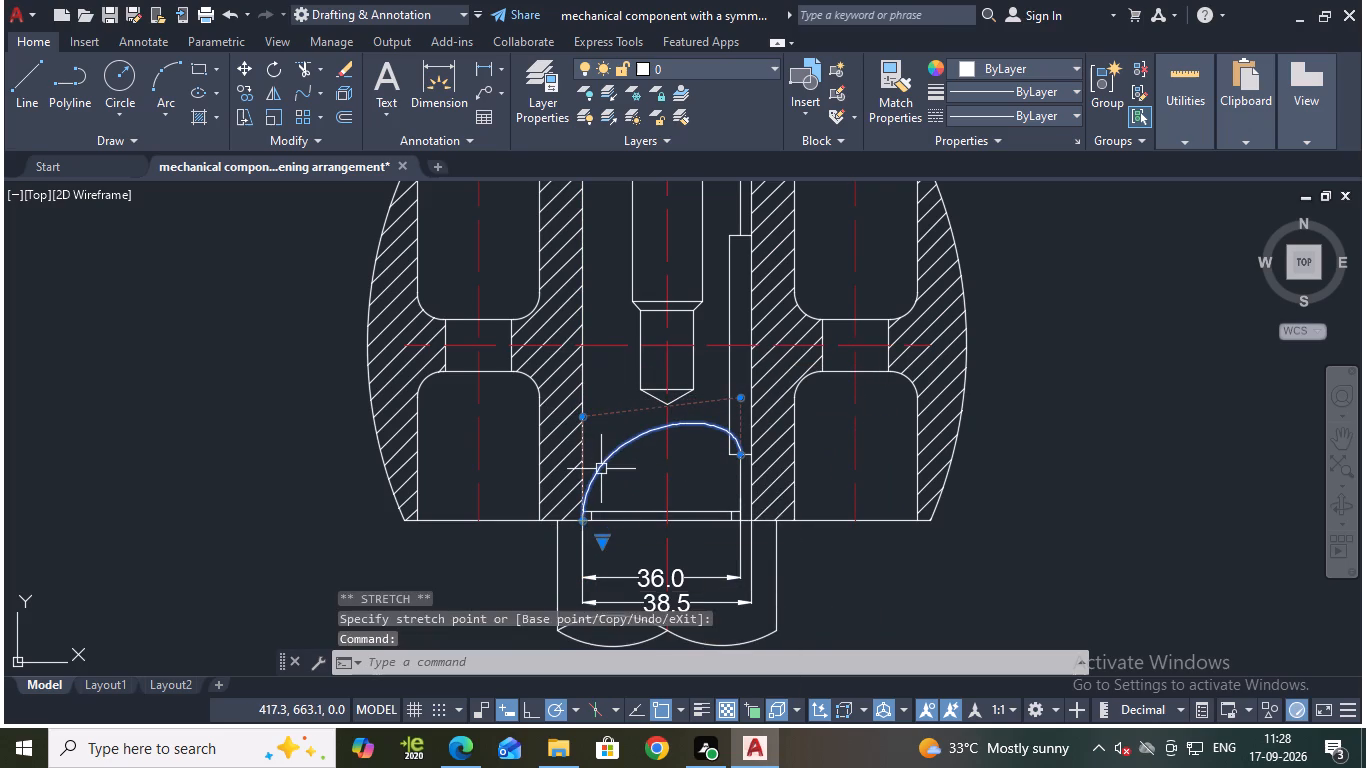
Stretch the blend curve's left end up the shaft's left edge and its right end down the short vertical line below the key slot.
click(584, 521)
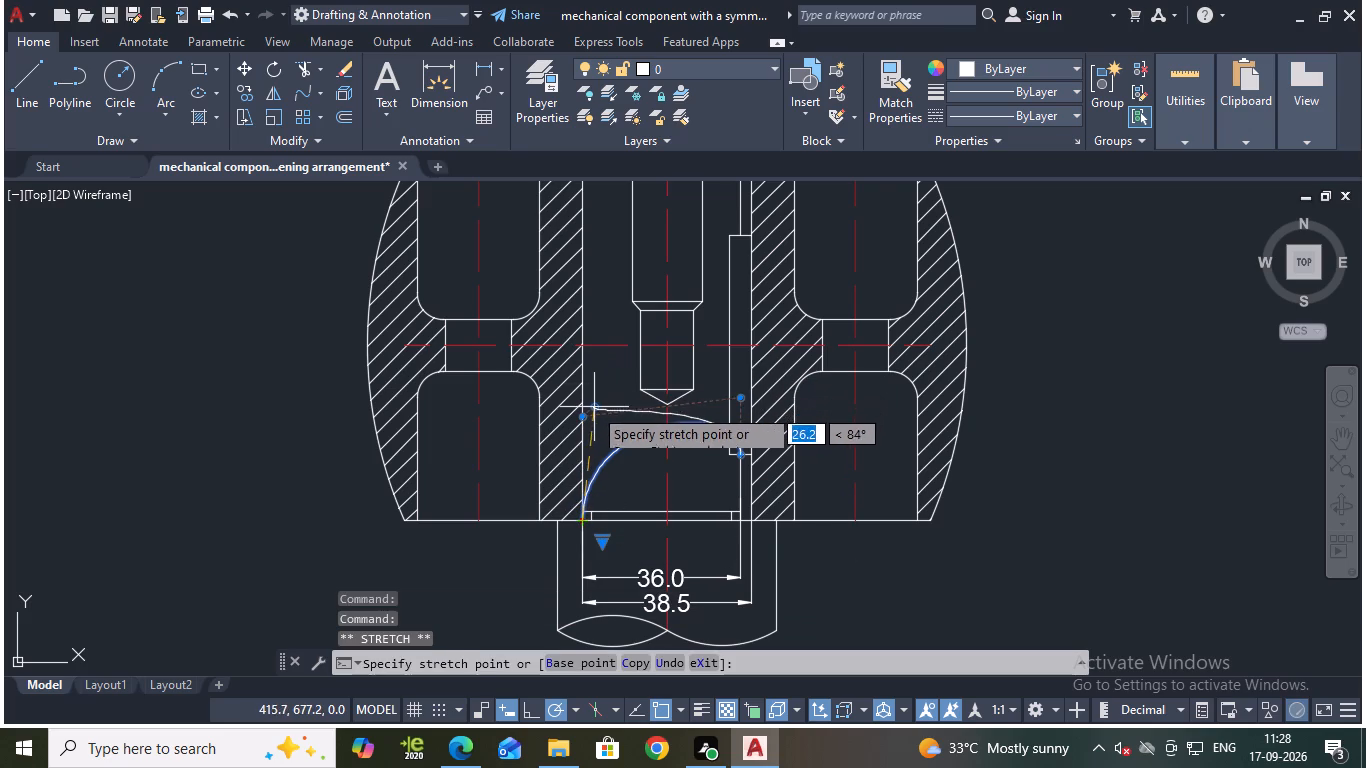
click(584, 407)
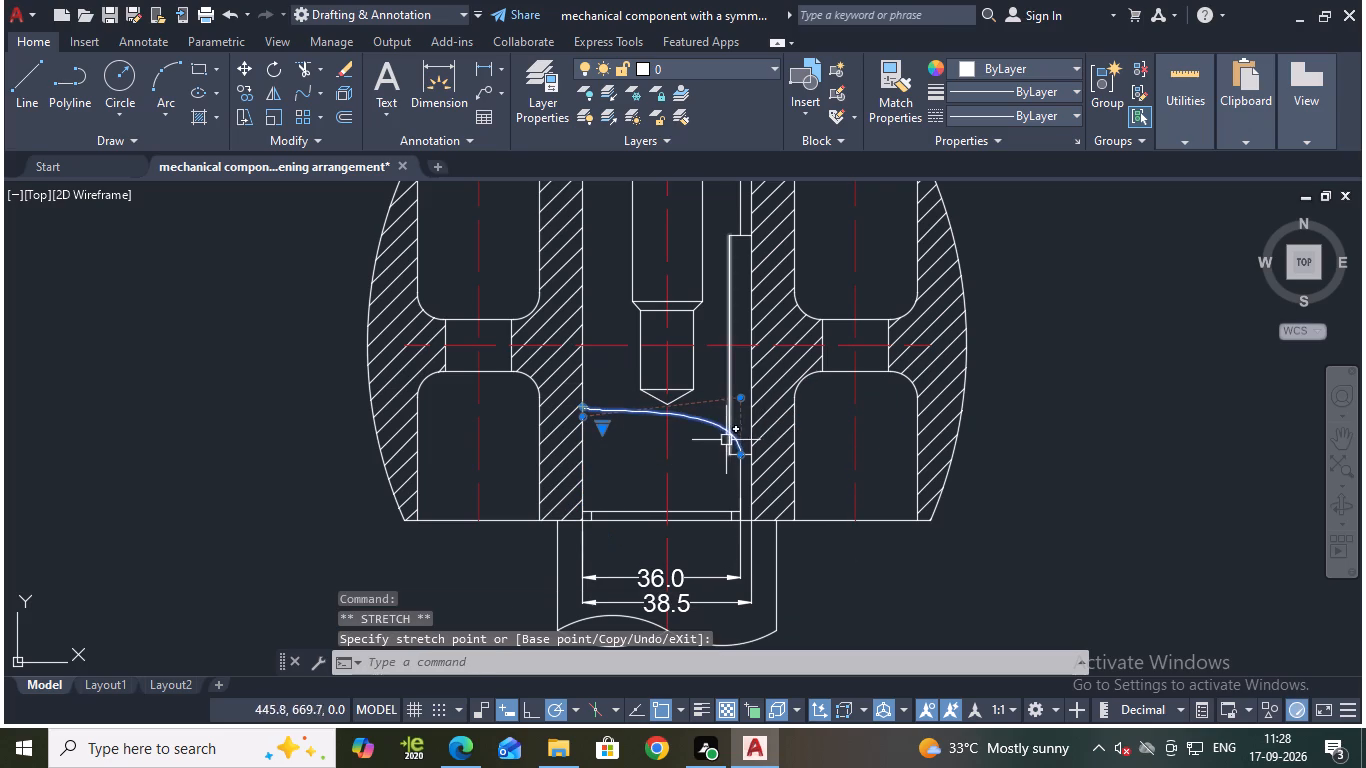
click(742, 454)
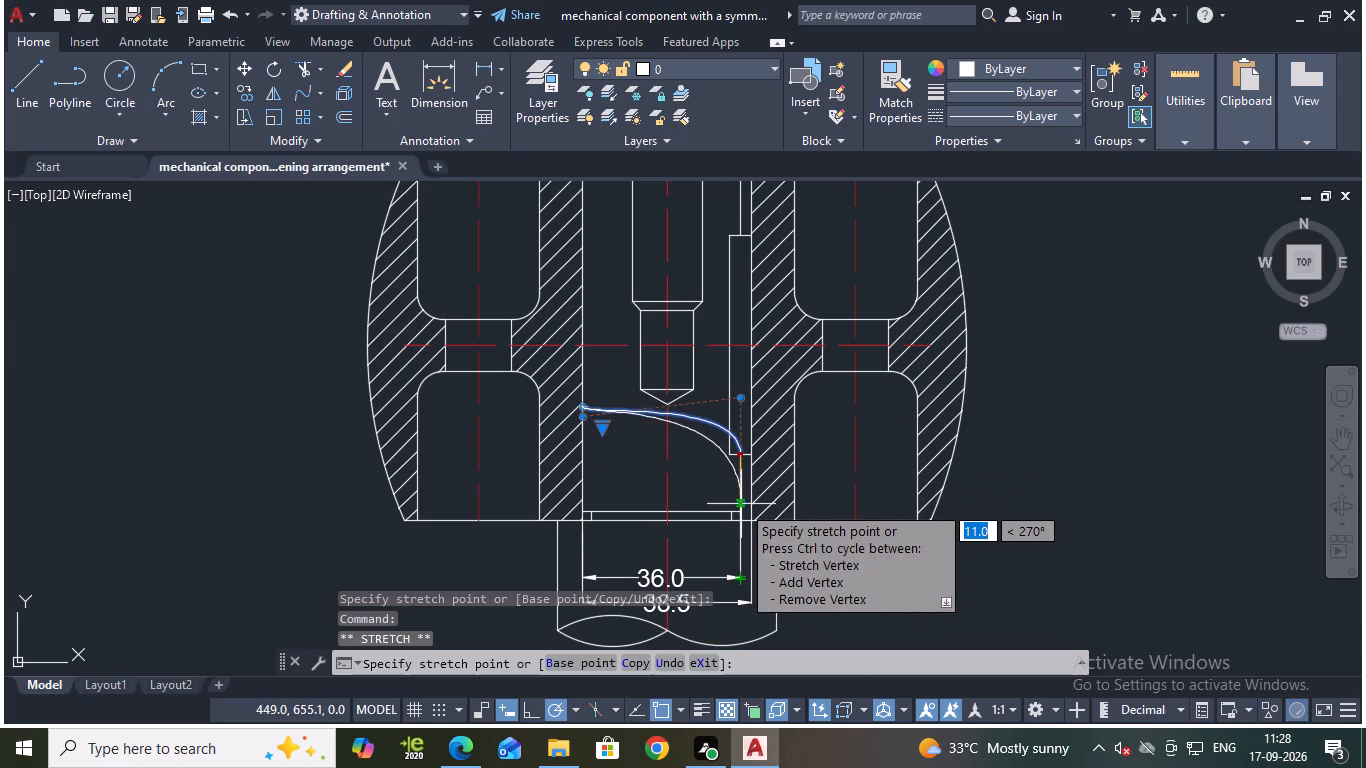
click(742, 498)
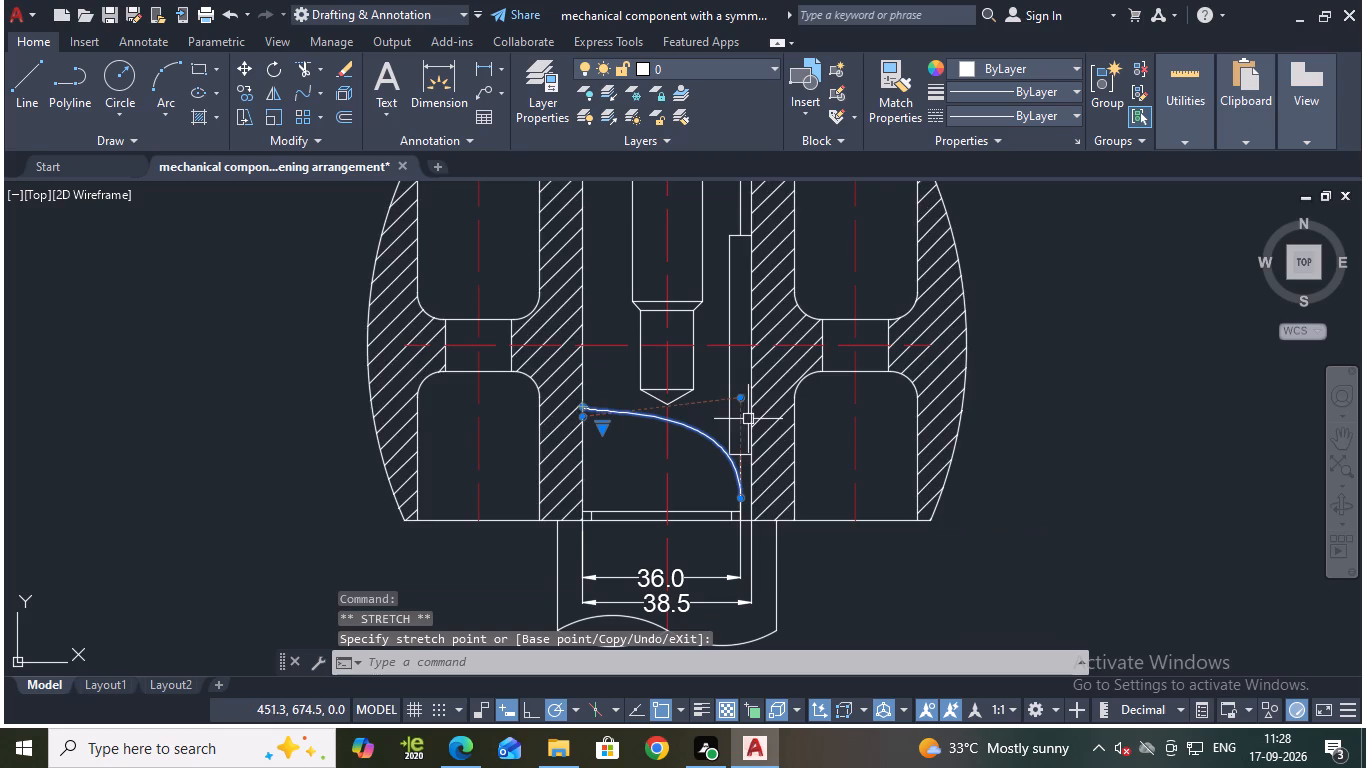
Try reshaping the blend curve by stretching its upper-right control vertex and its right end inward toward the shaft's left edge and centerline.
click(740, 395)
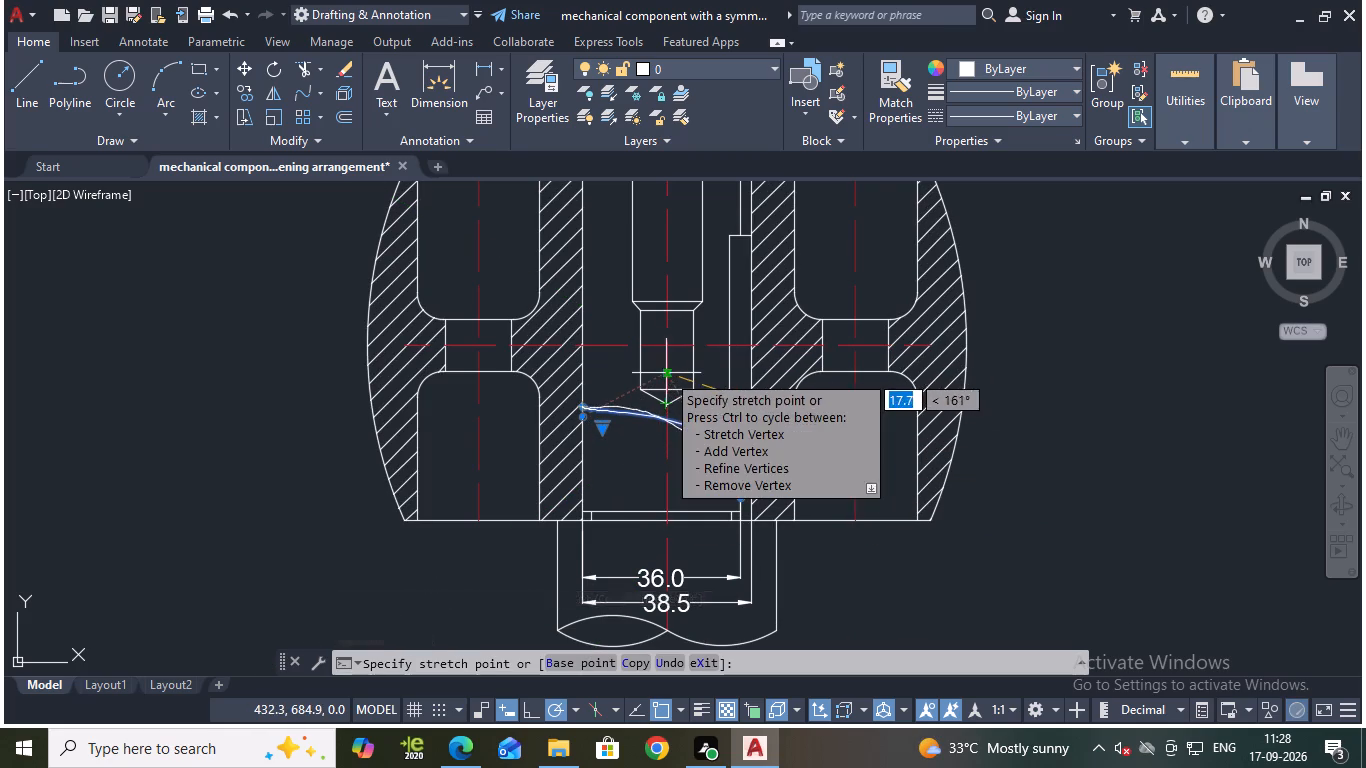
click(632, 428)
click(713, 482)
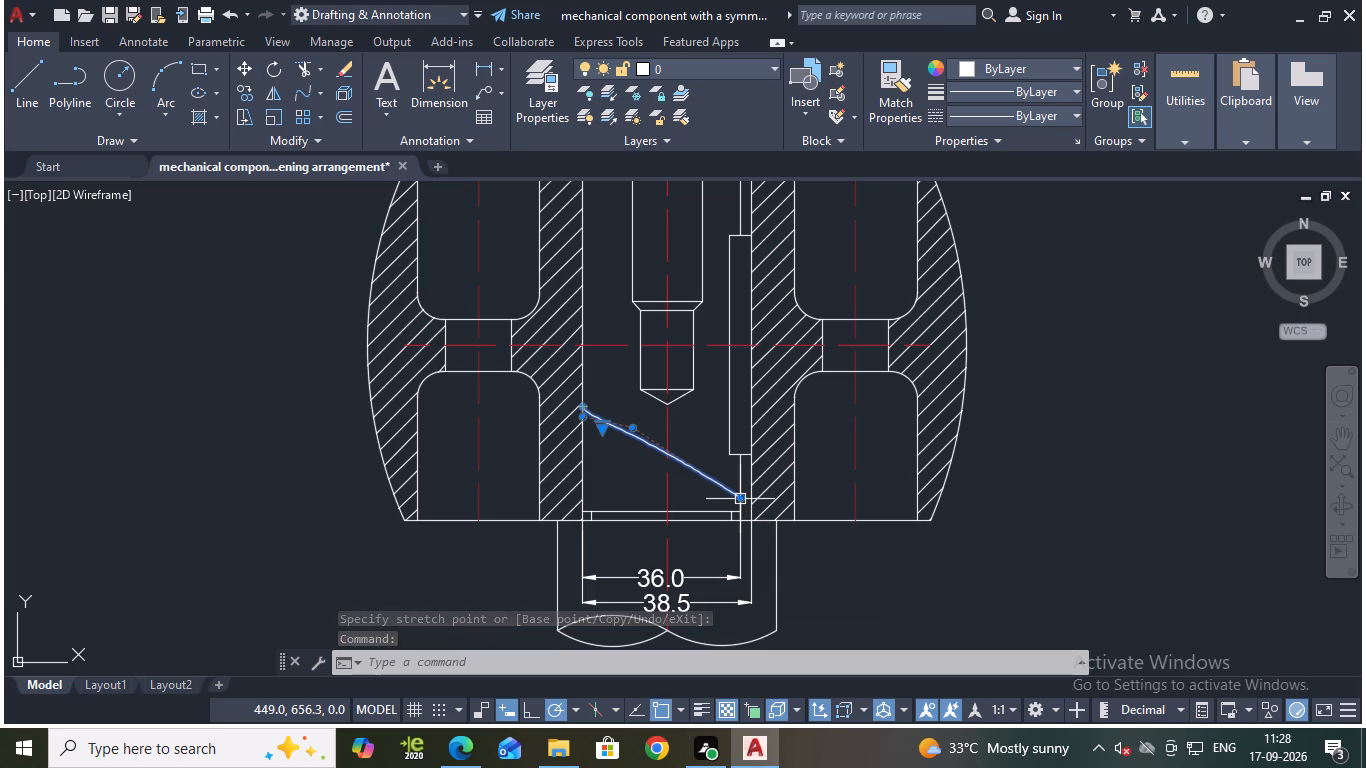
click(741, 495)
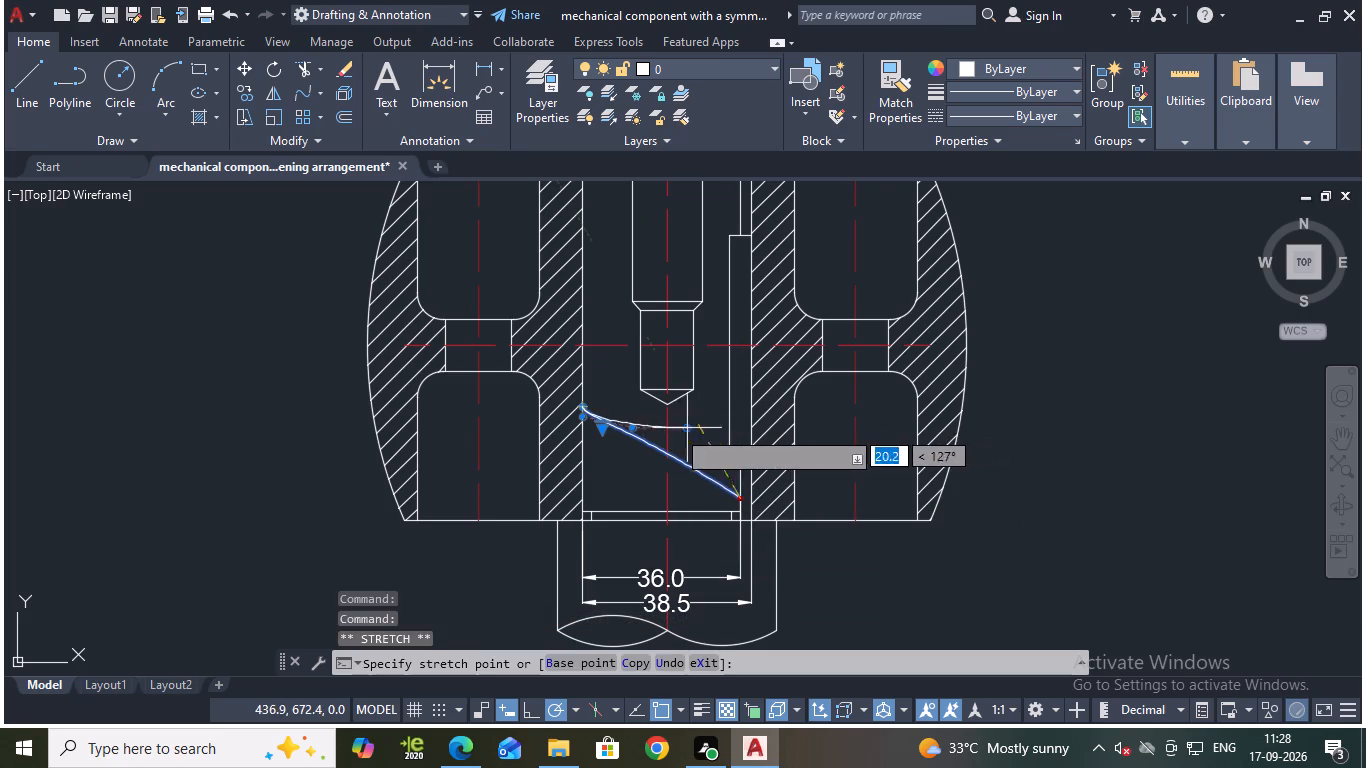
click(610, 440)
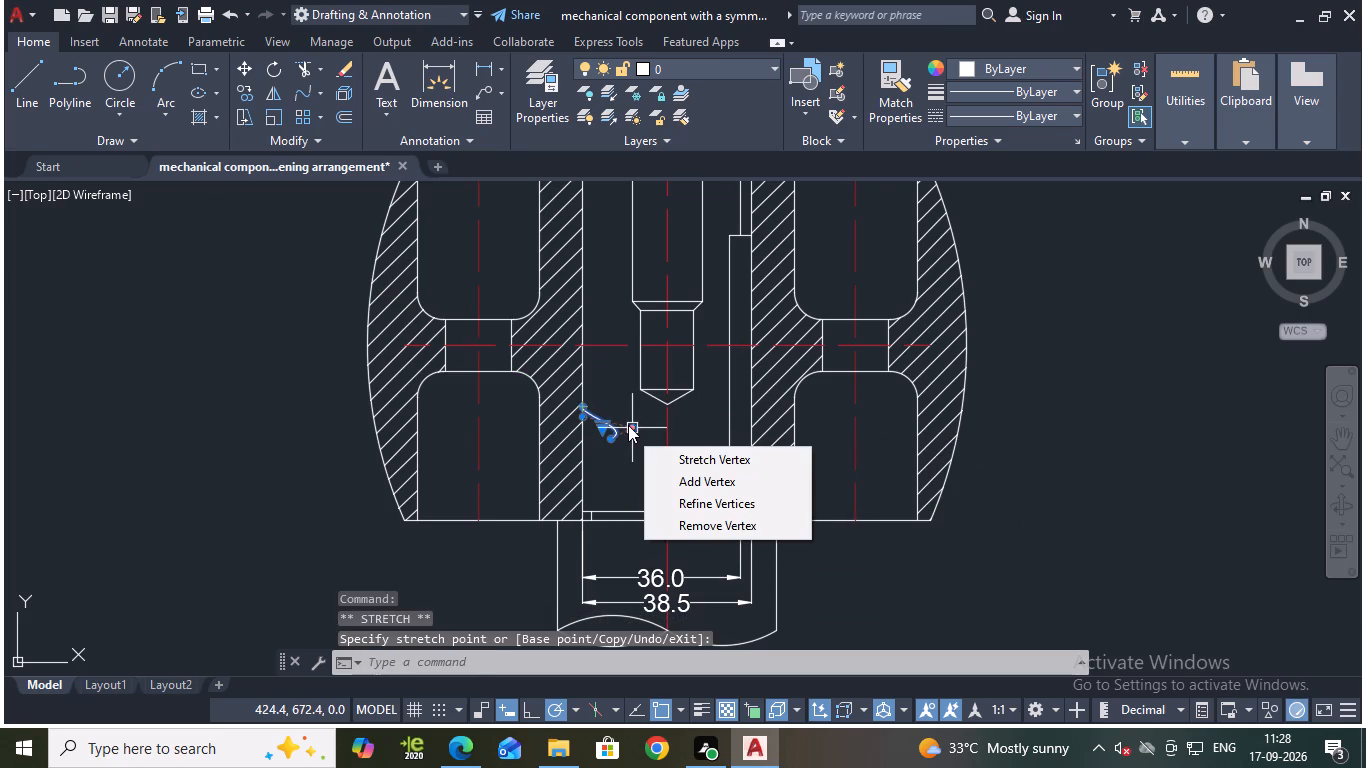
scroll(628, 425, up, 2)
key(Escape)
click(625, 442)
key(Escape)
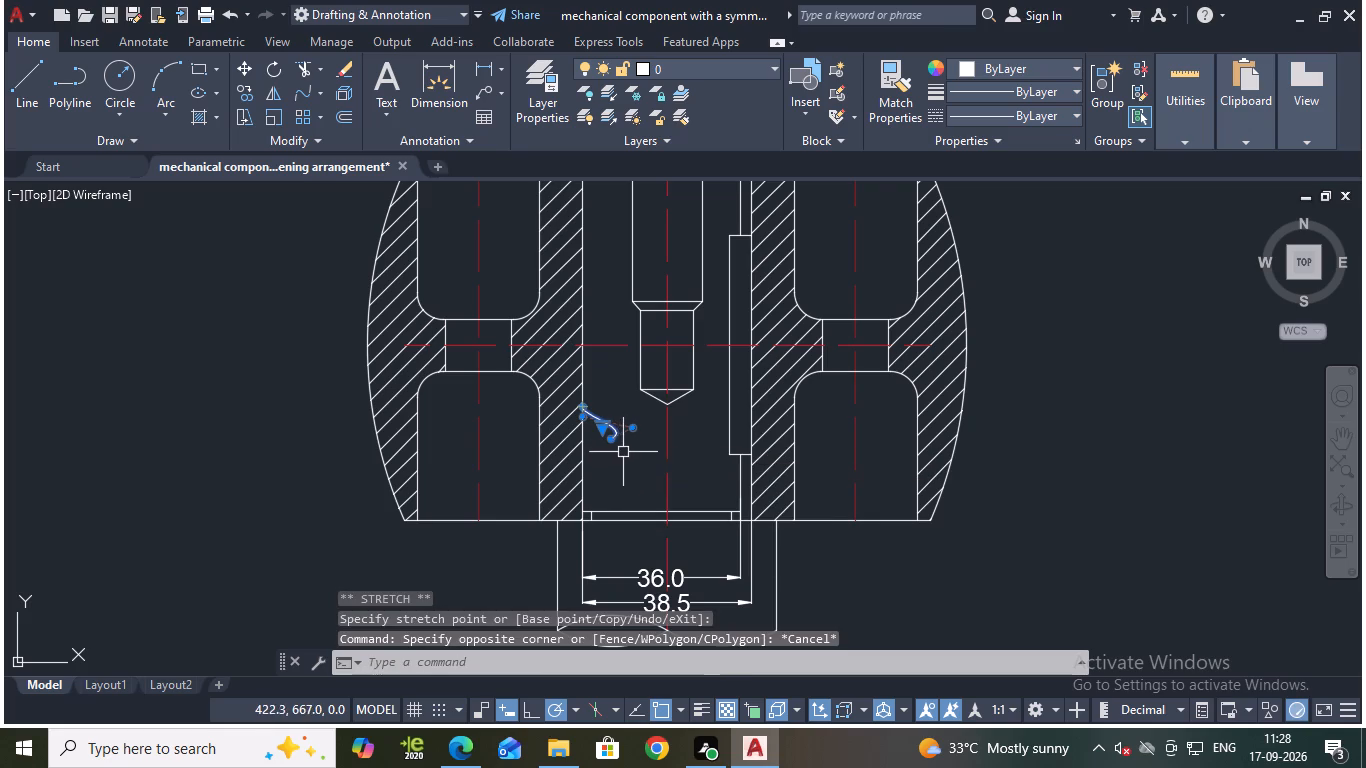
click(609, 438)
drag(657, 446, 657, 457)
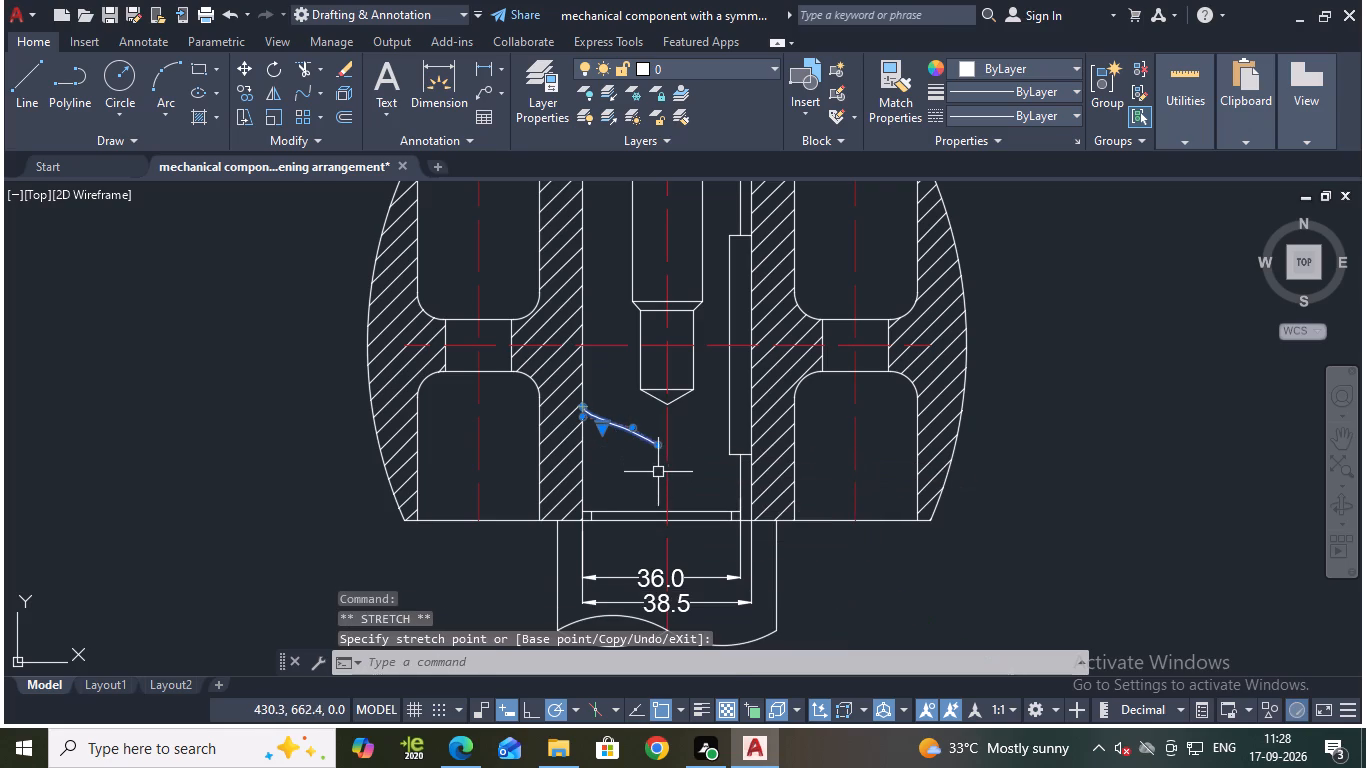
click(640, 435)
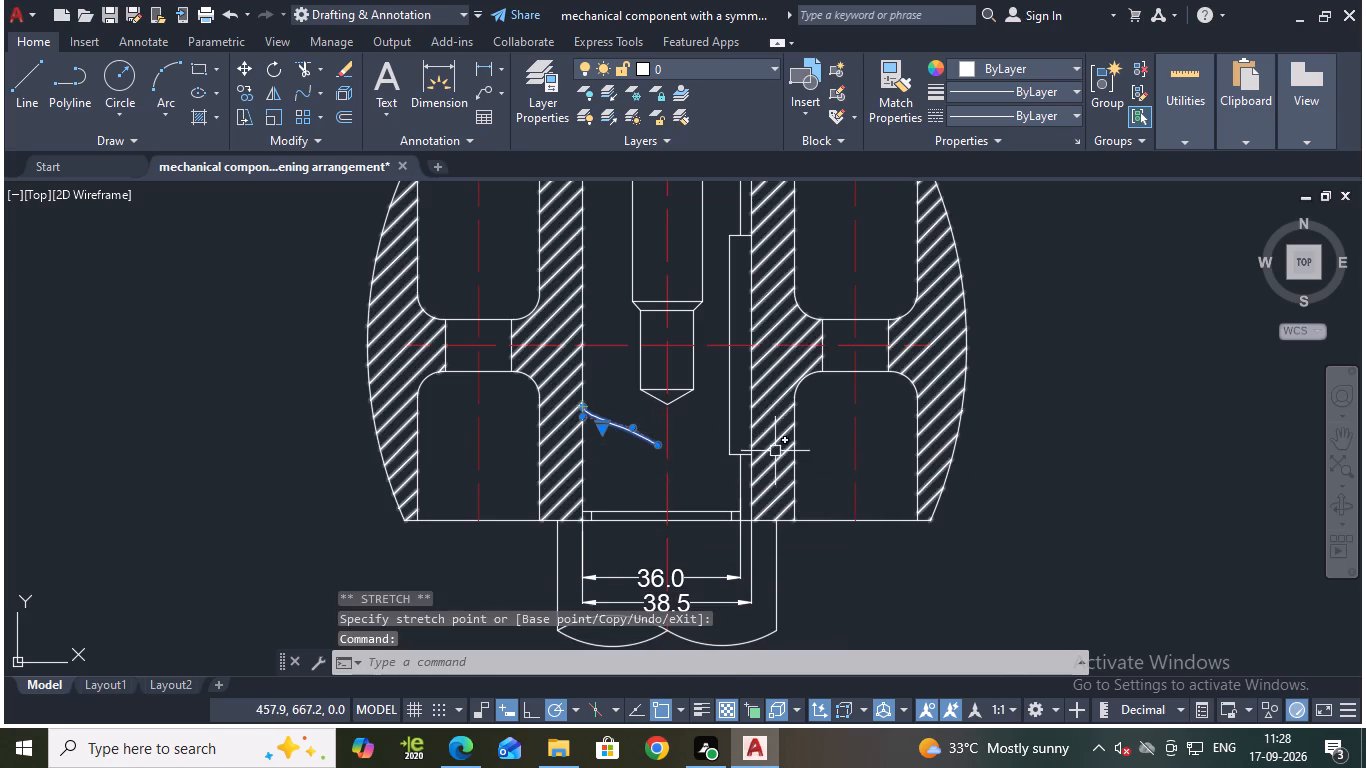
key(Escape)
Erase the reshaped blend curve inside the shaft.
click(646, 436)
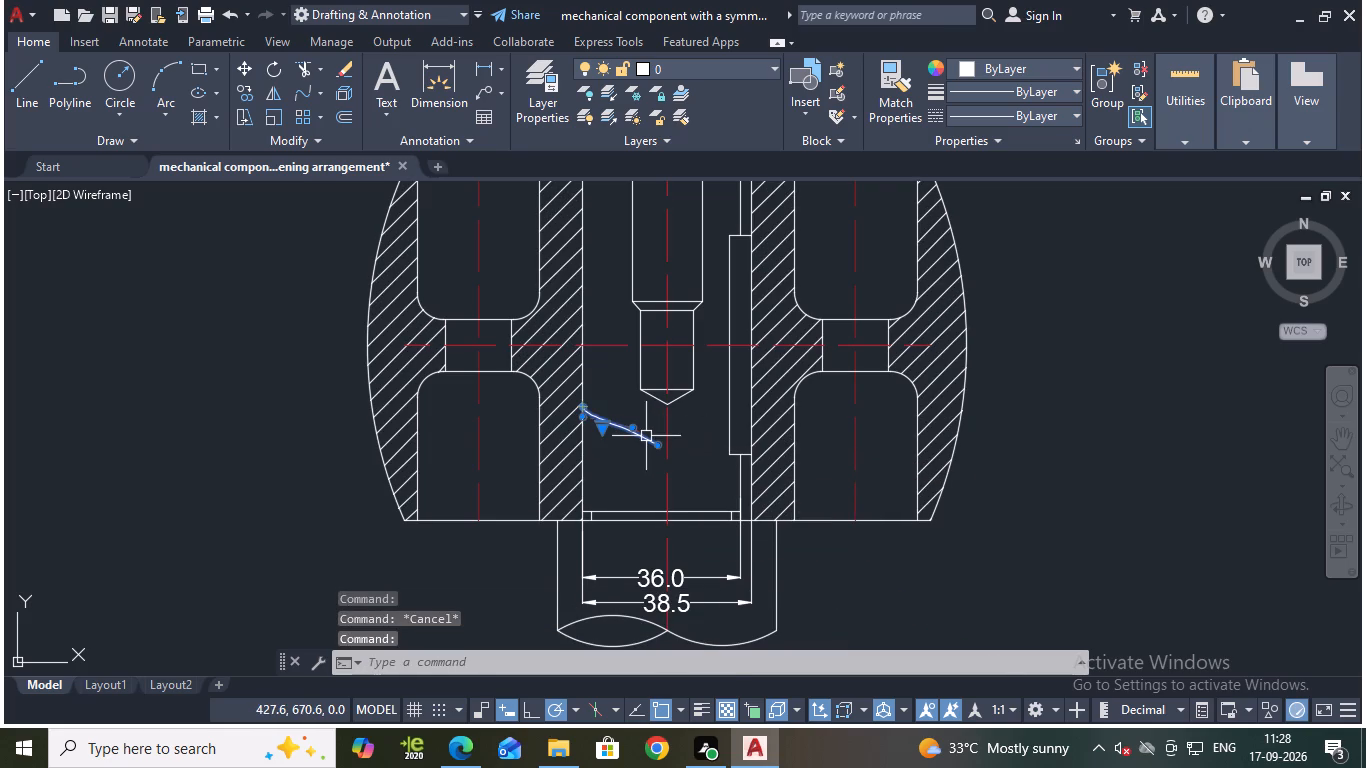
key(e)
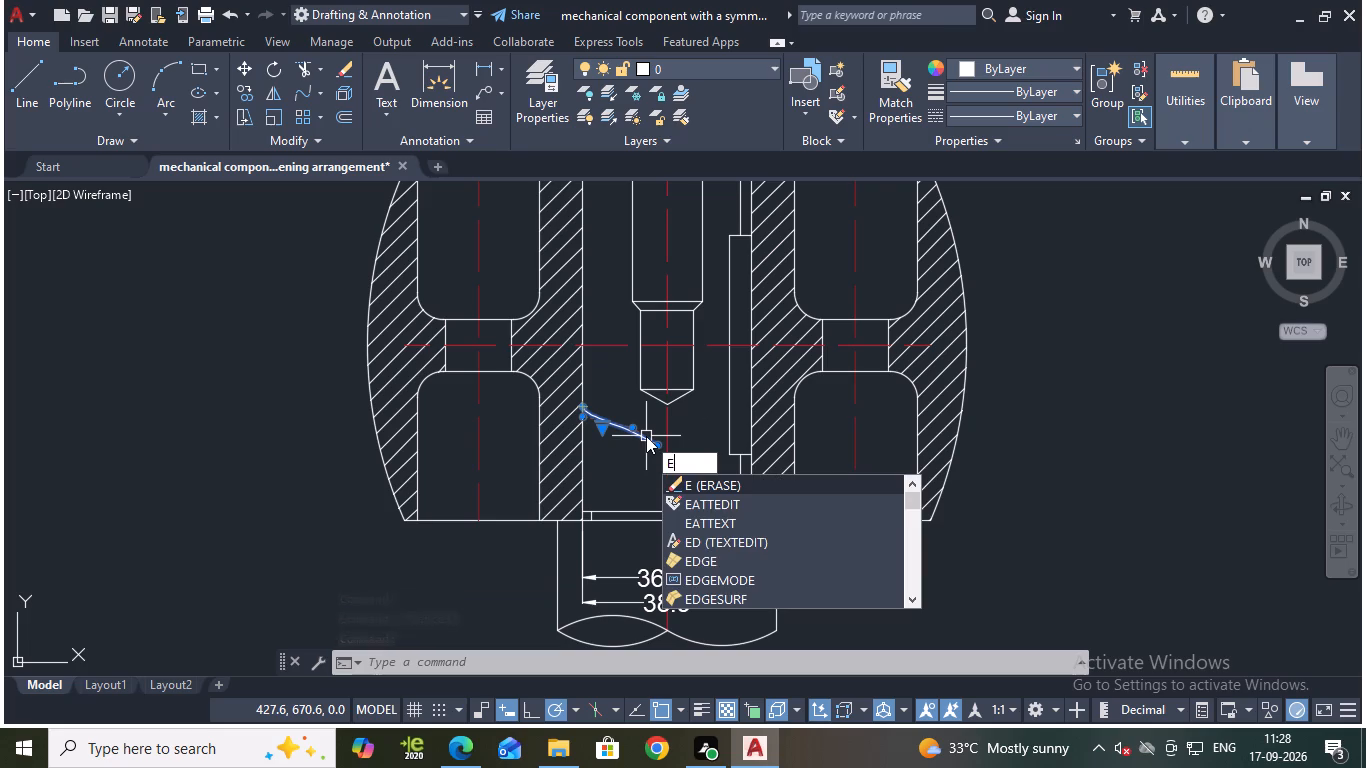
key(Return)
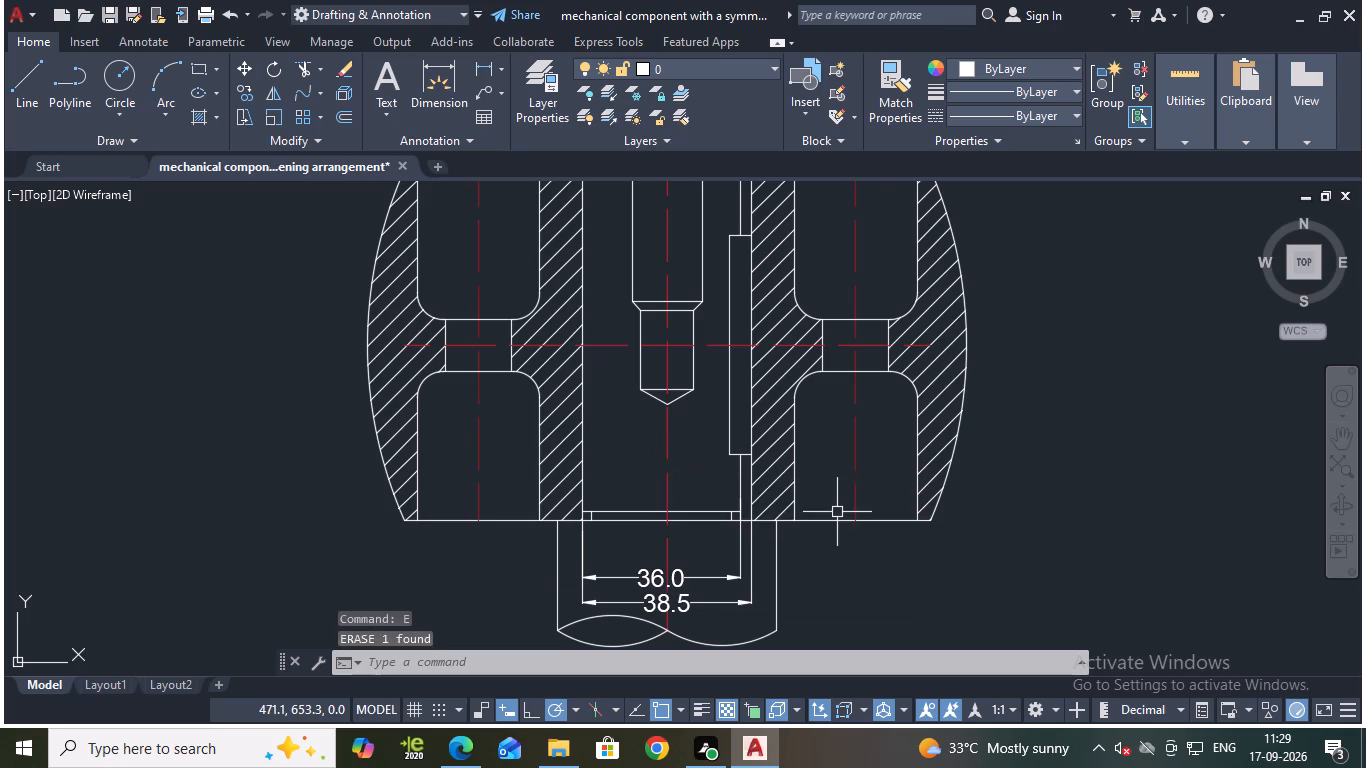
key(Escape)
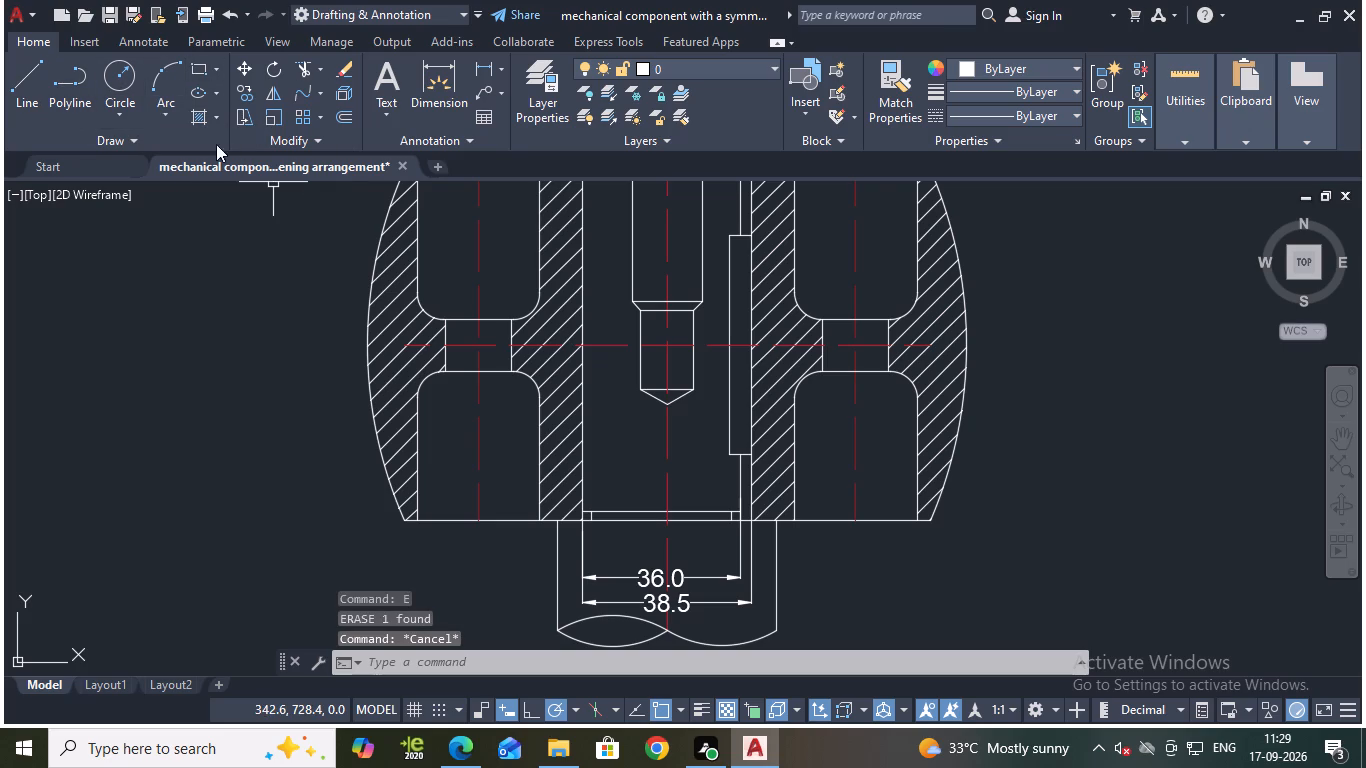
Draw a wavy fit-point Spline from the shaft's left edge, below the drilled hole's tip, to the short vertical line below the key slot.
click(320, 90)
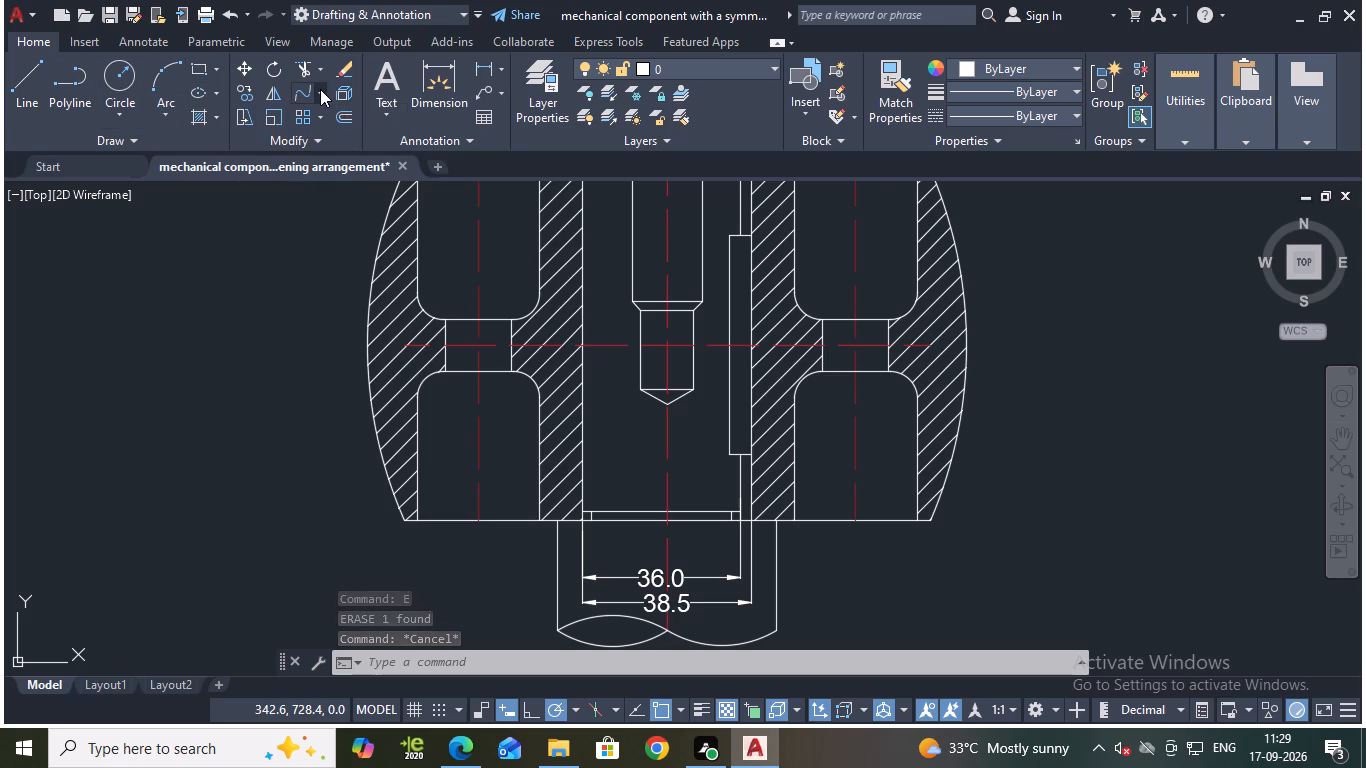
key(Escape)
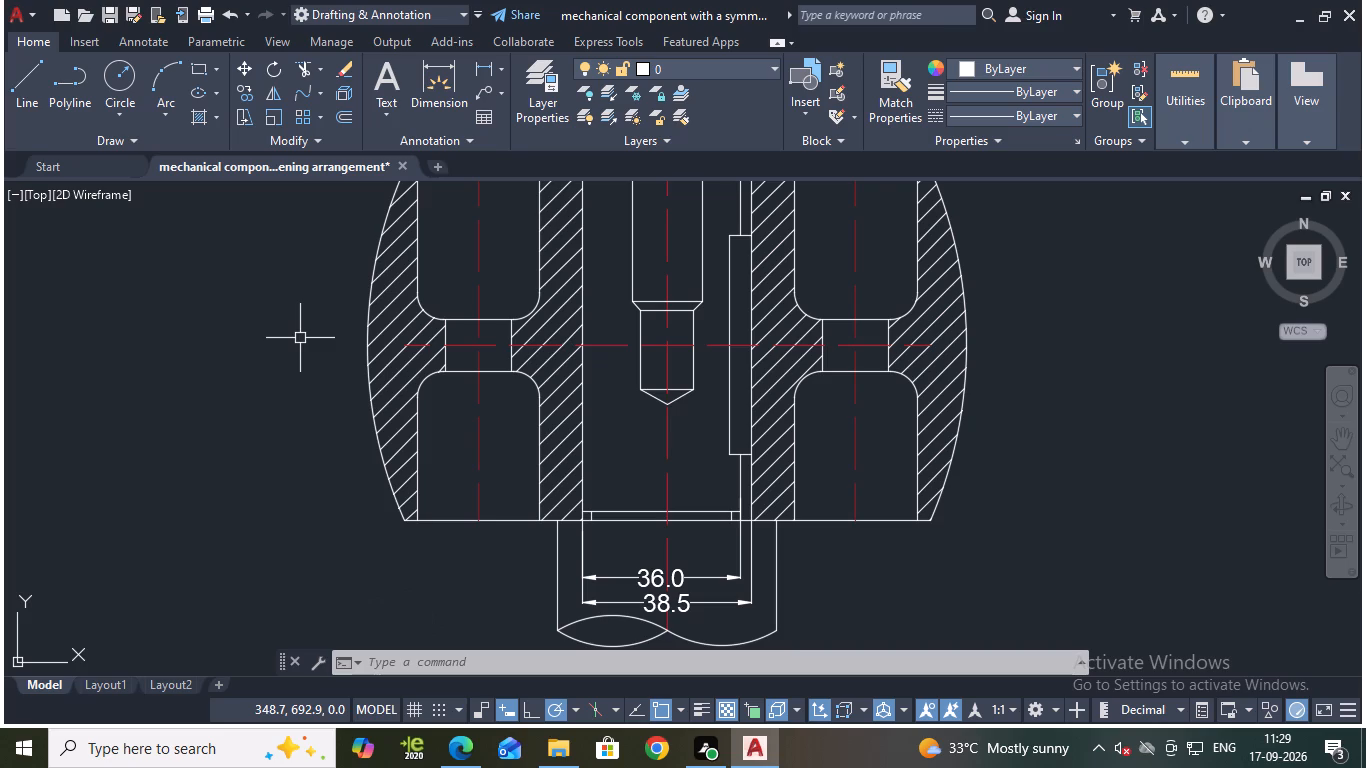
text(sp)
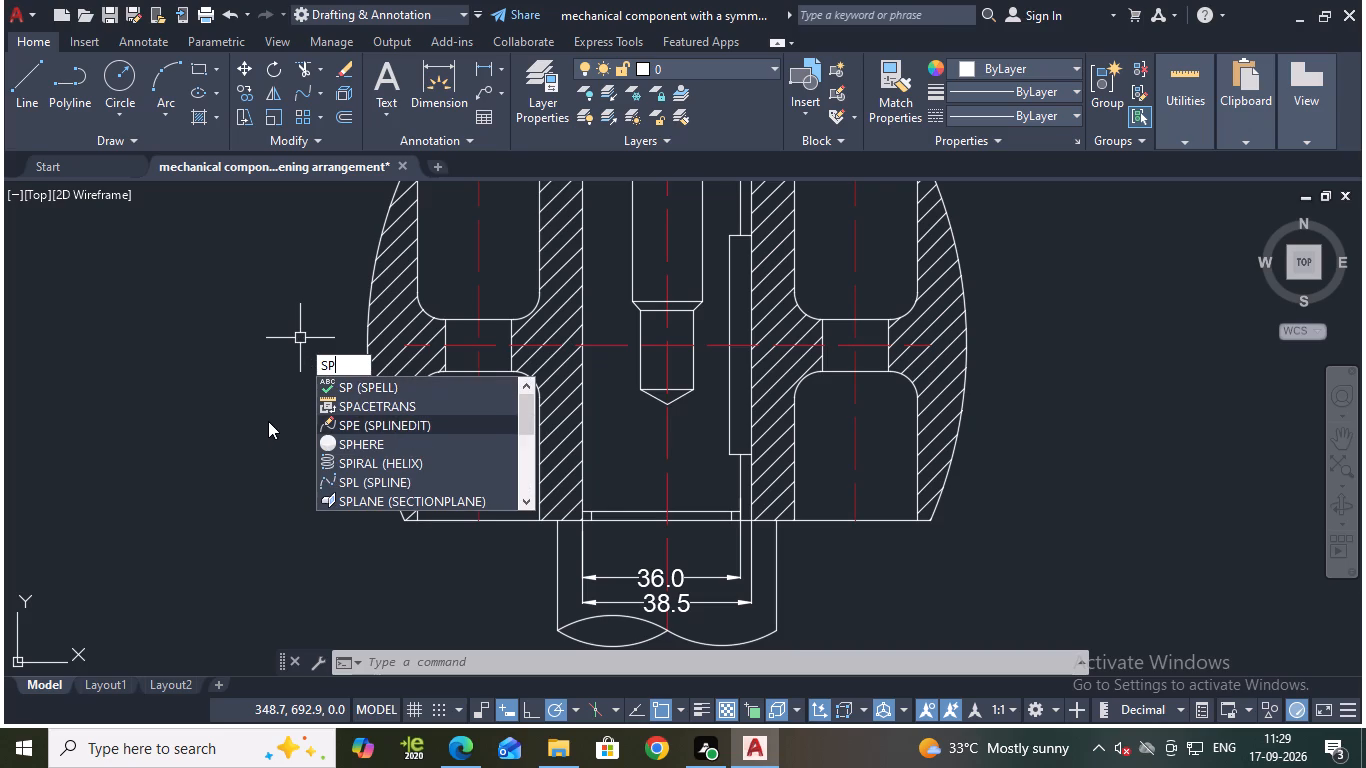
key(l)
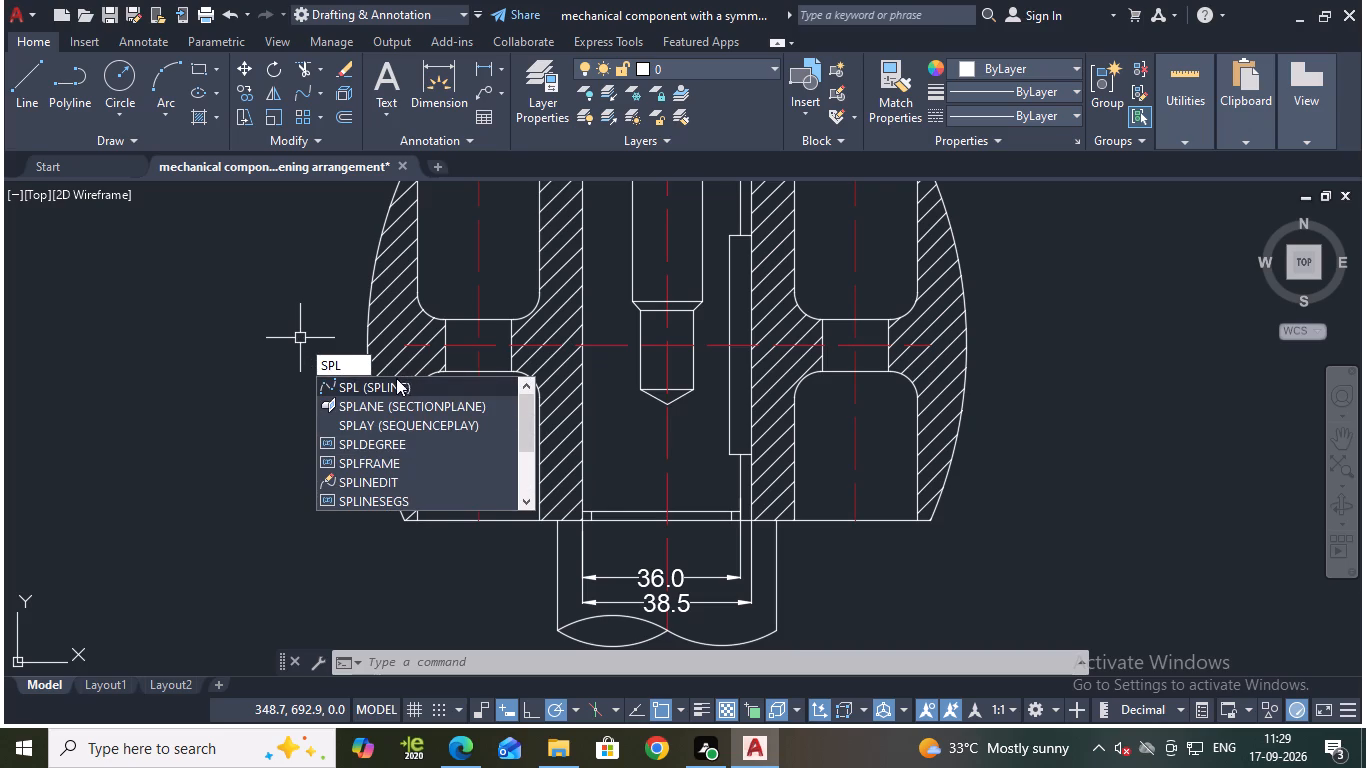
click(395, 384)
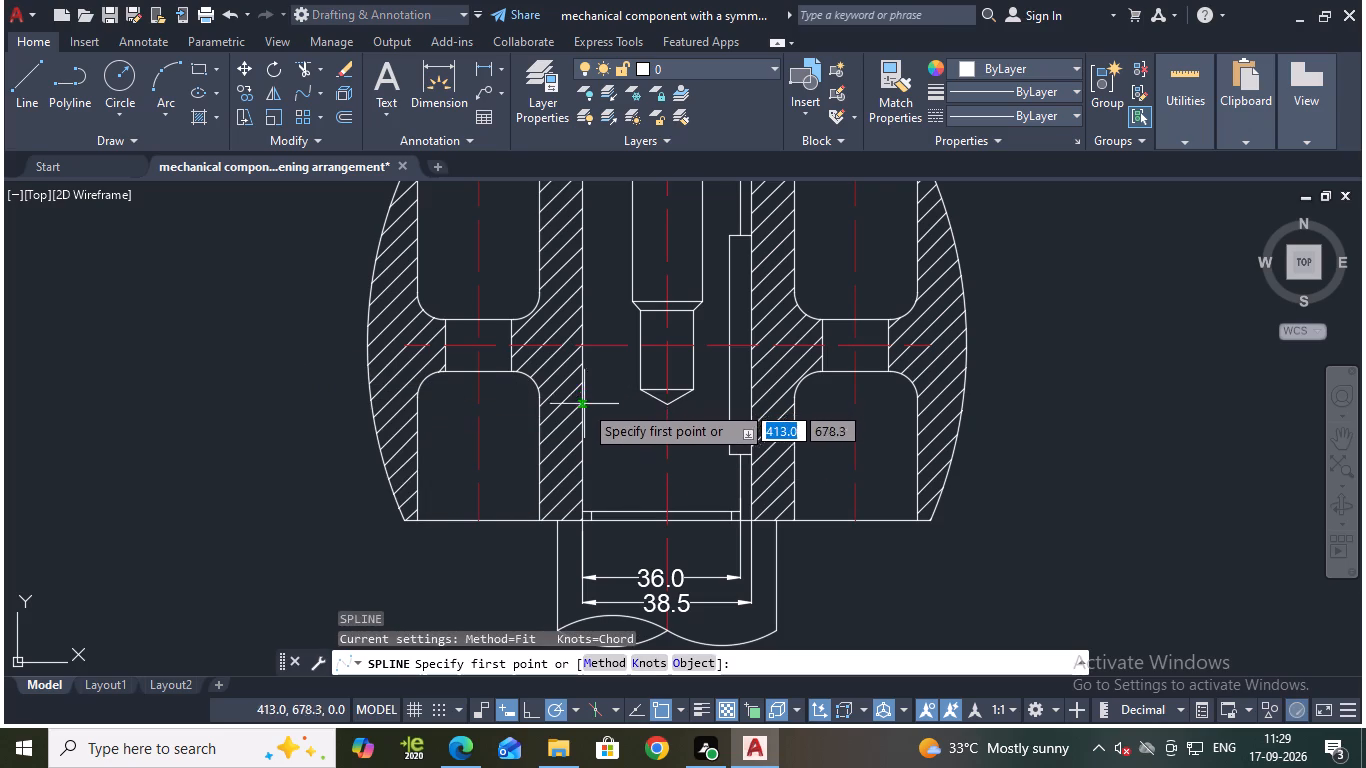
click(584, 411)
click(624, 427)
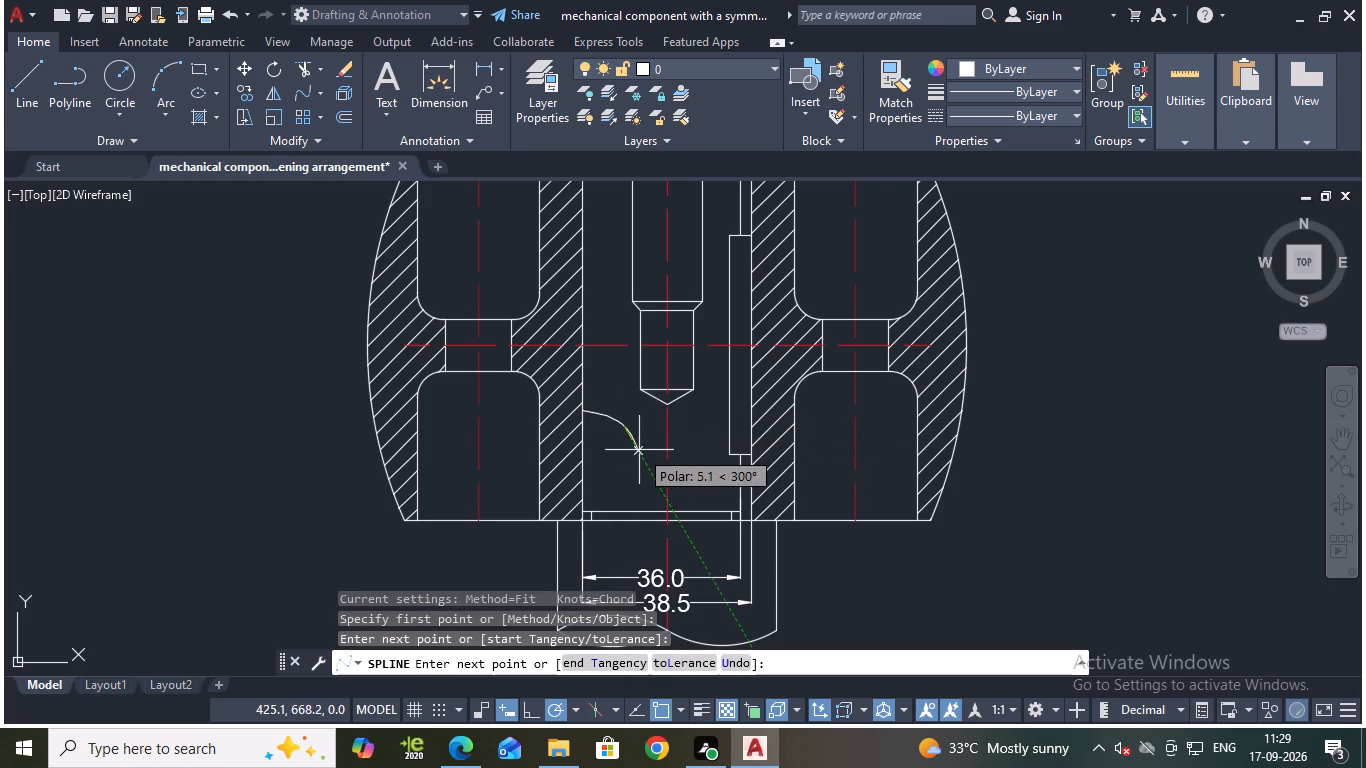
click(641, 453)
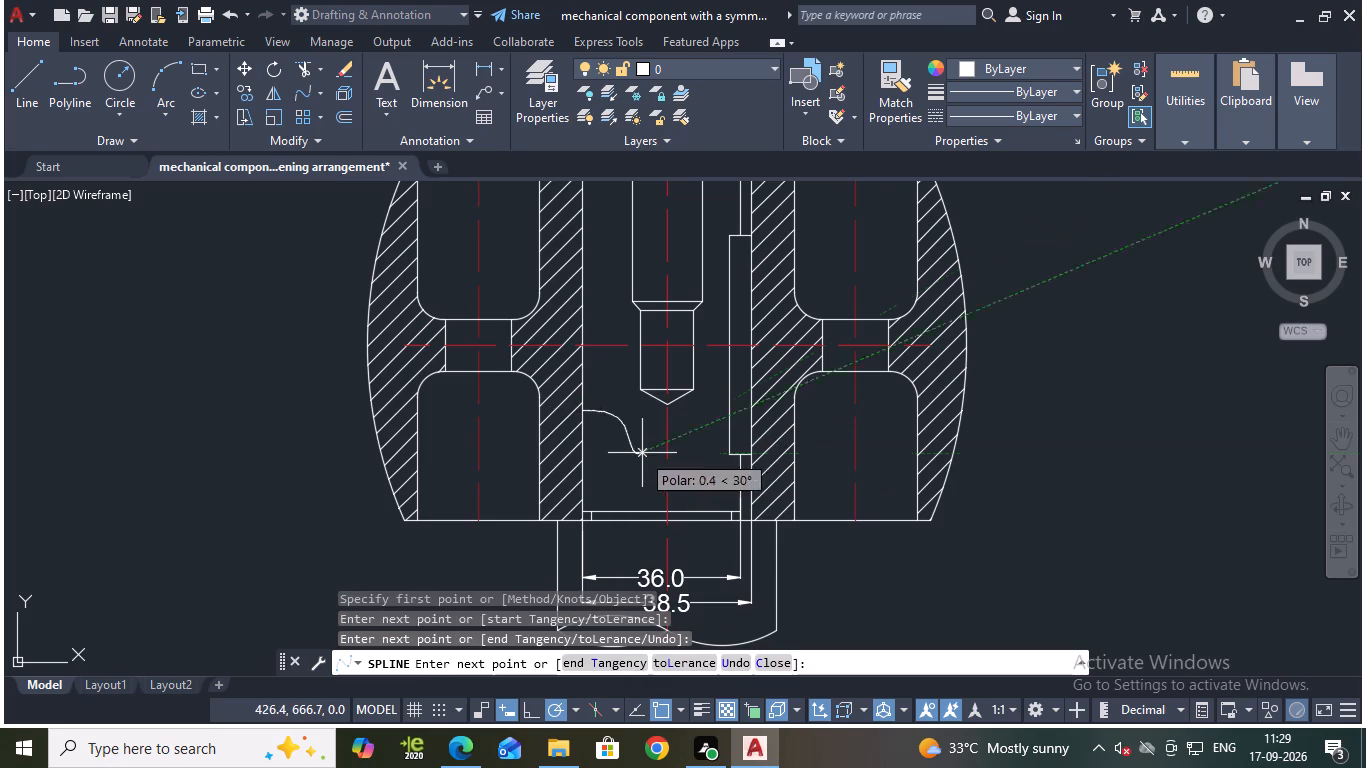
click(666, 459)
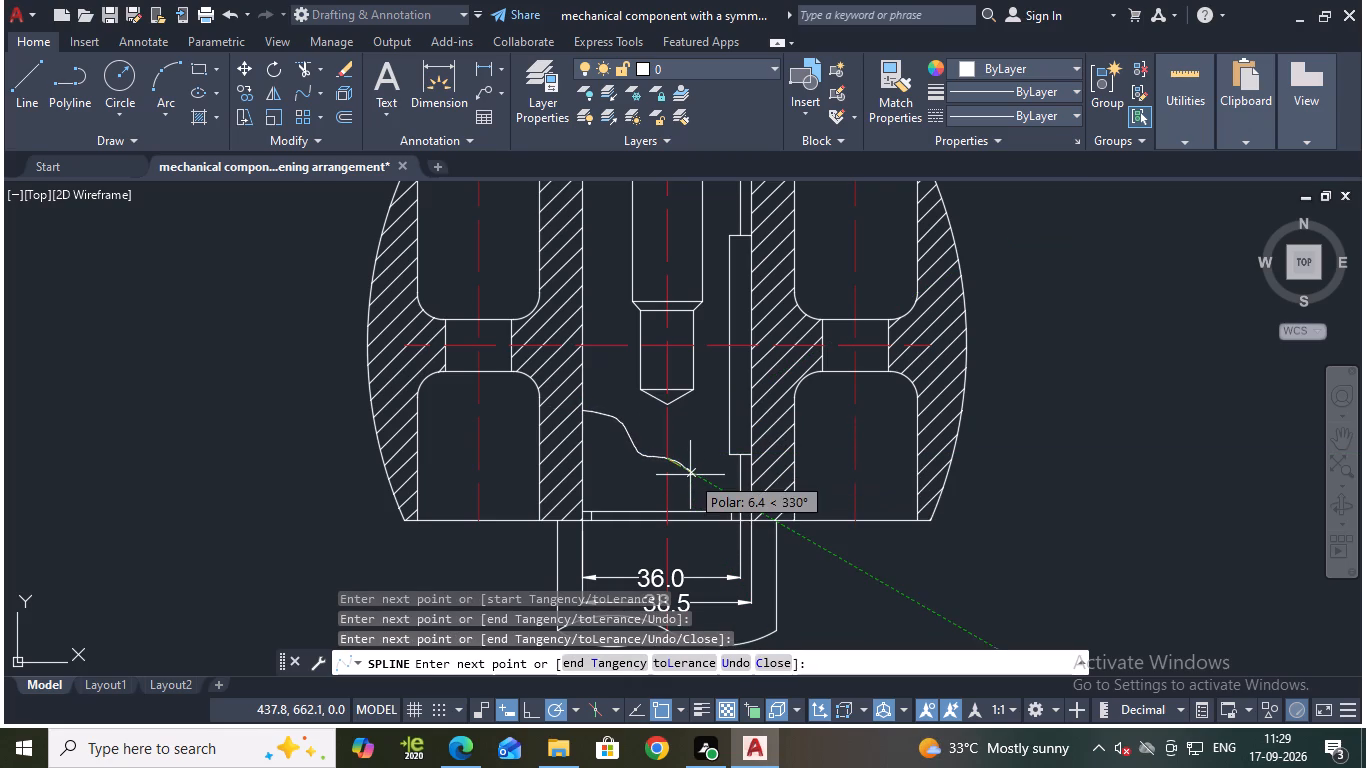
click(690, 475)
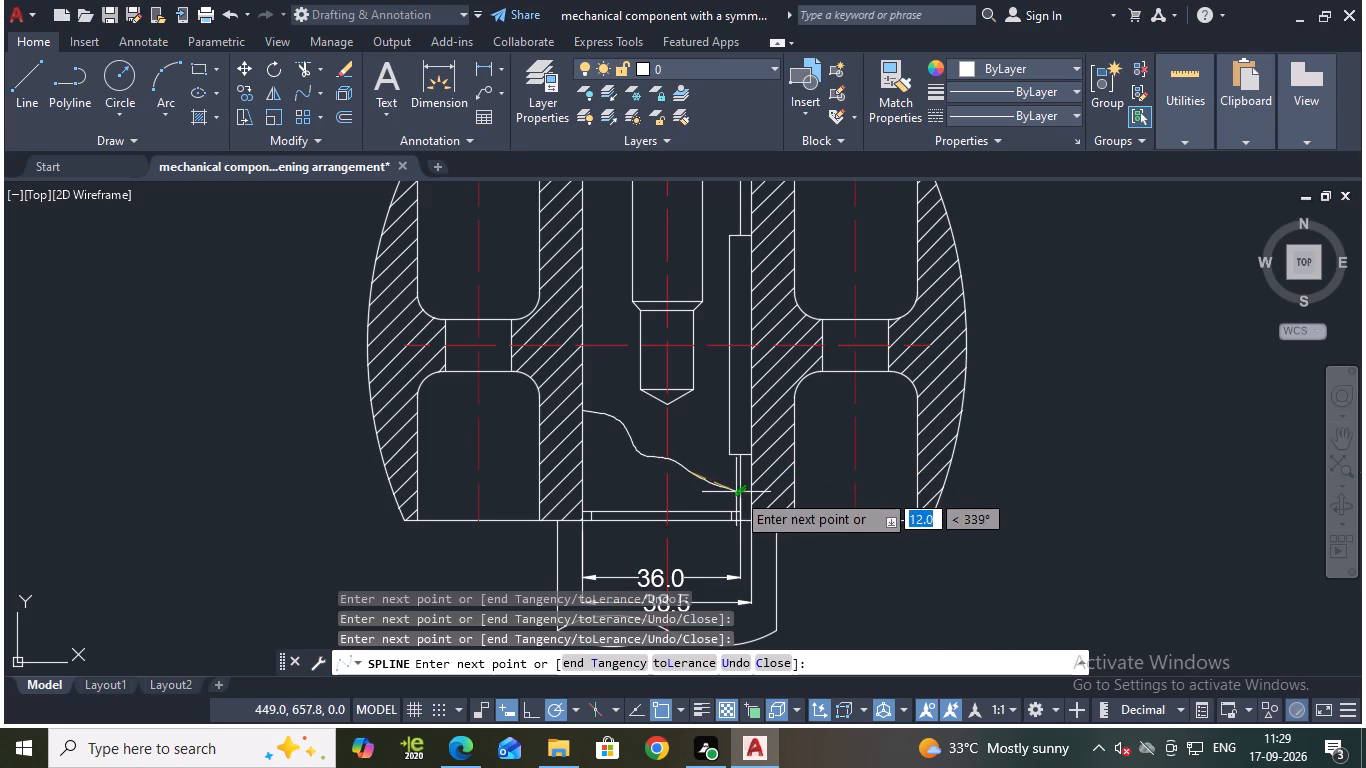
click(712, 475)
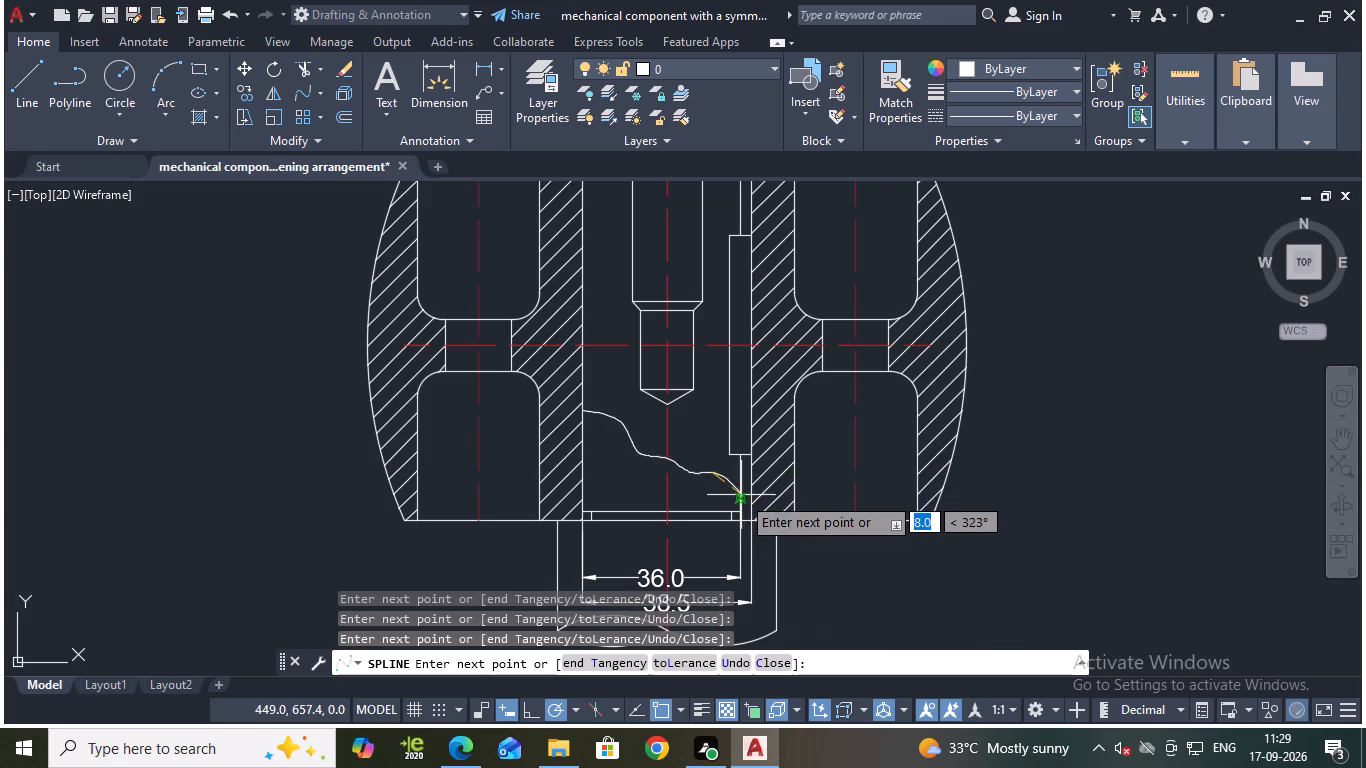
scroll(741, 495, up, 3)
click(723, 476)
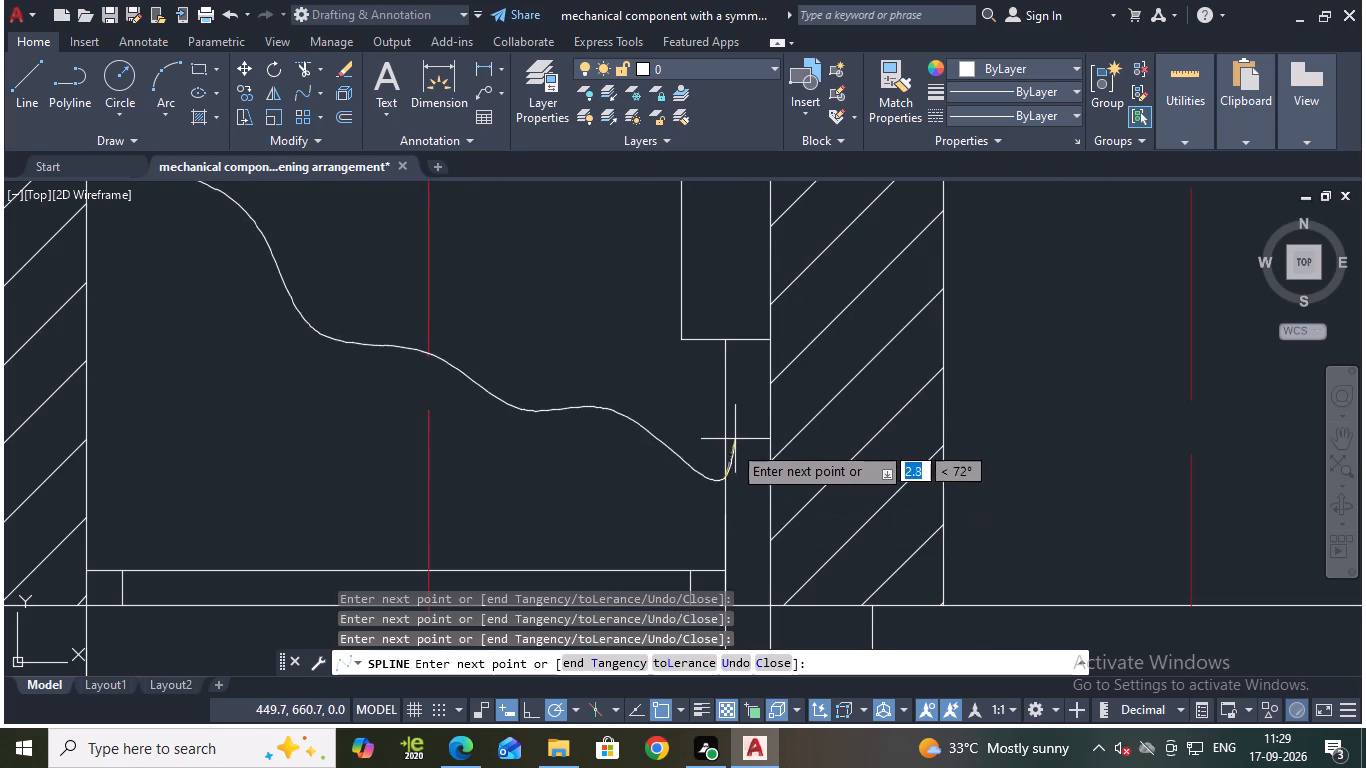
click(724, 436)
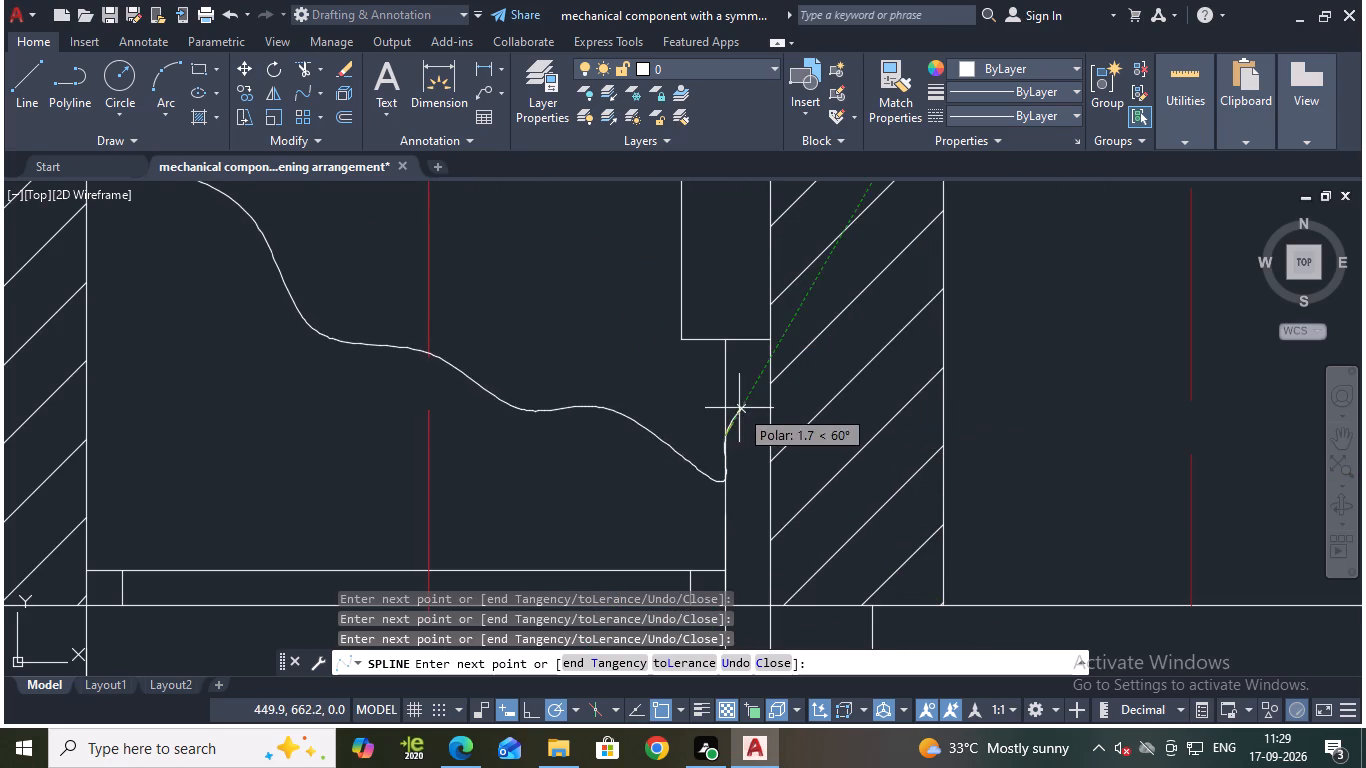
key(Return)
Trim the spline's small overhang past the short vertical line below the key slot.
scroll(734, 457, up, 2)
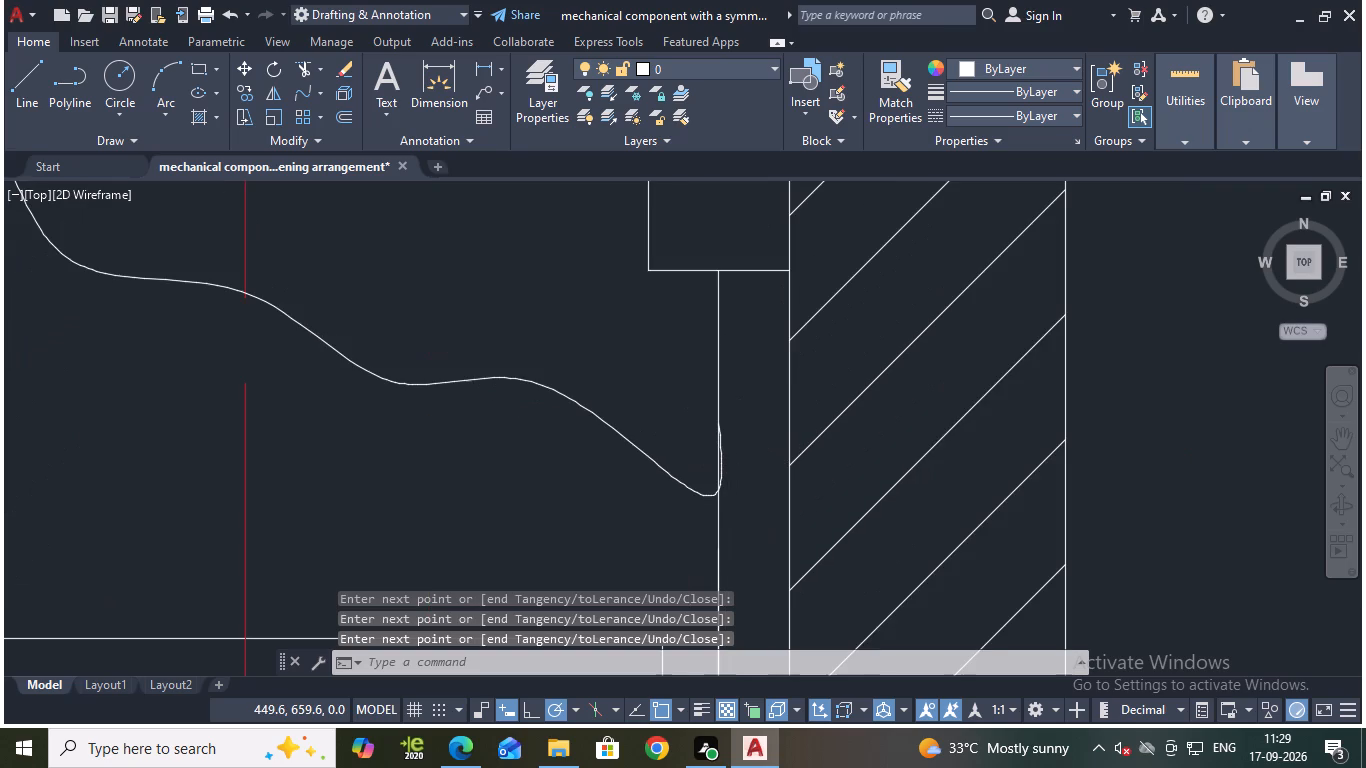
scroll(748, 443, down, 3)
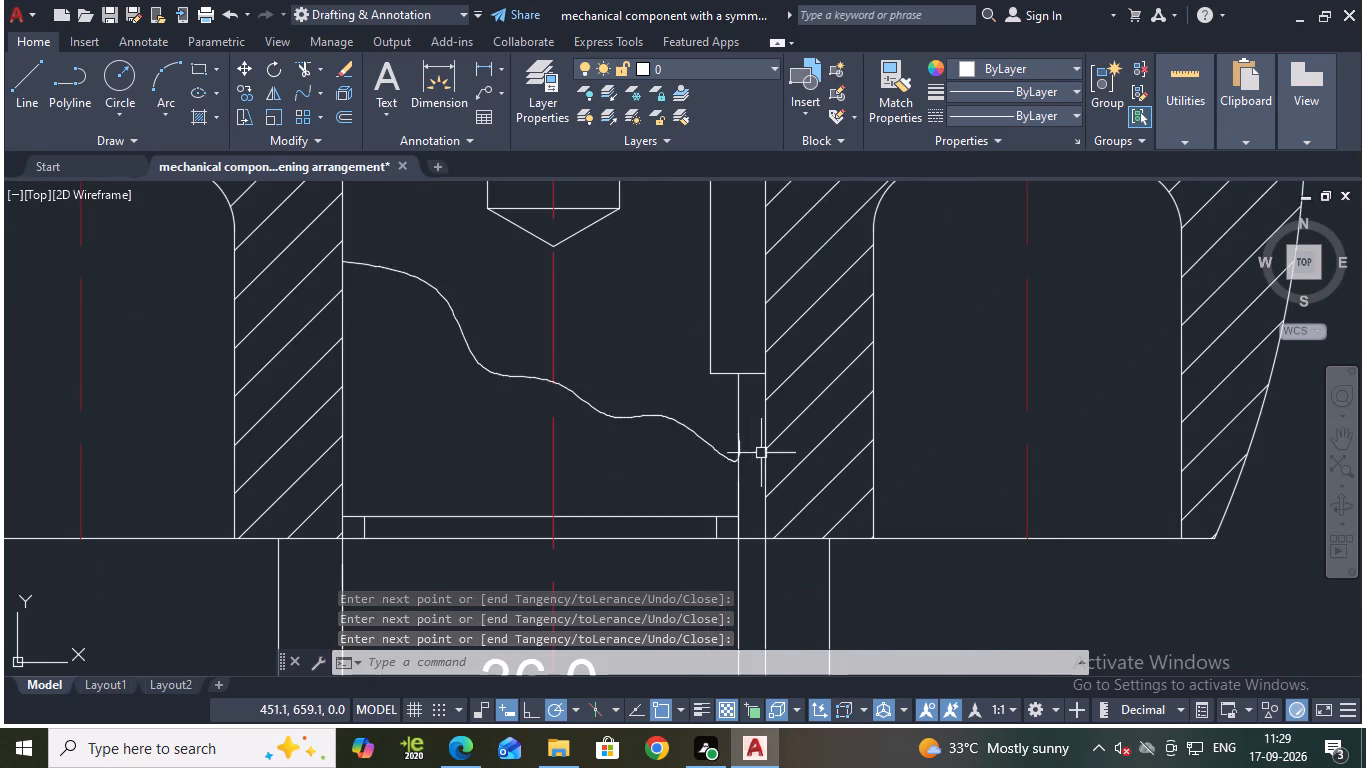
scroll(758, 464, up, 3)
text(tr)
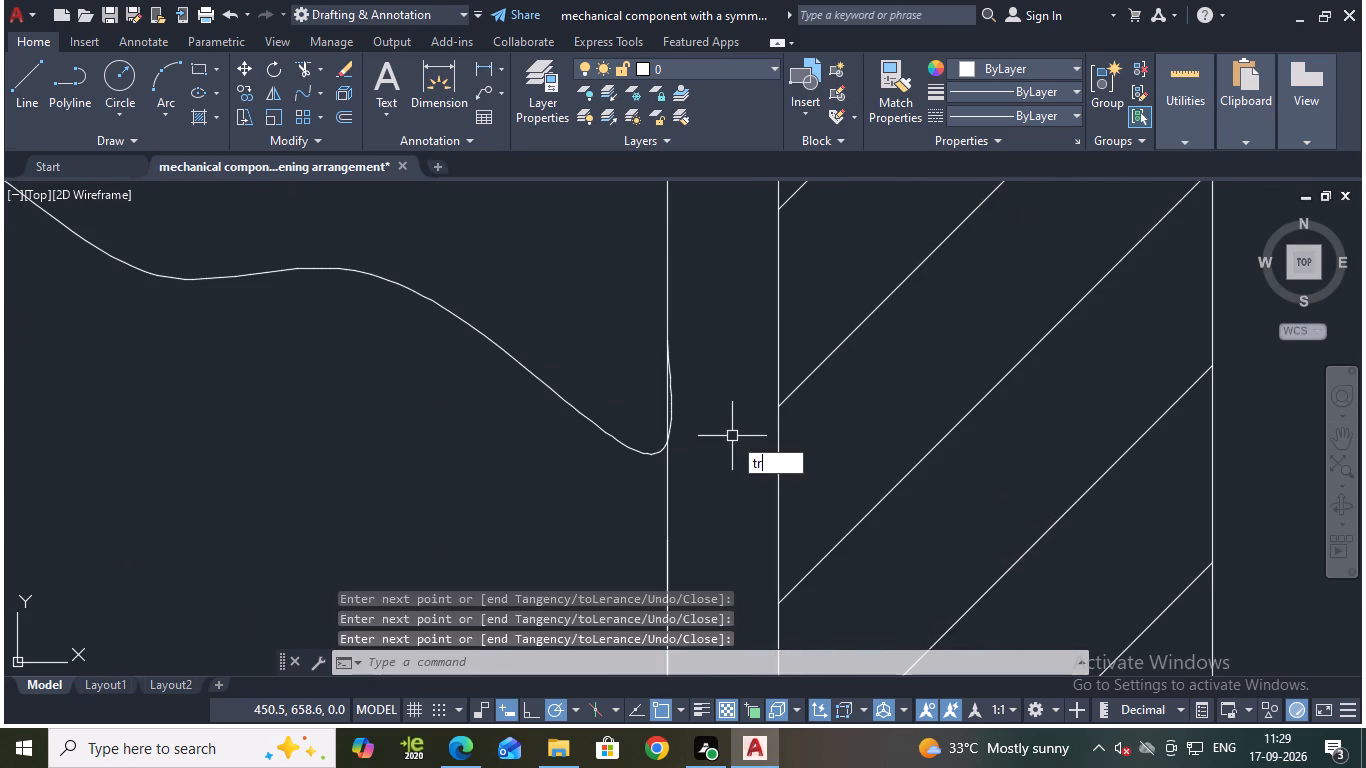
key(Return)
click(675, 420)
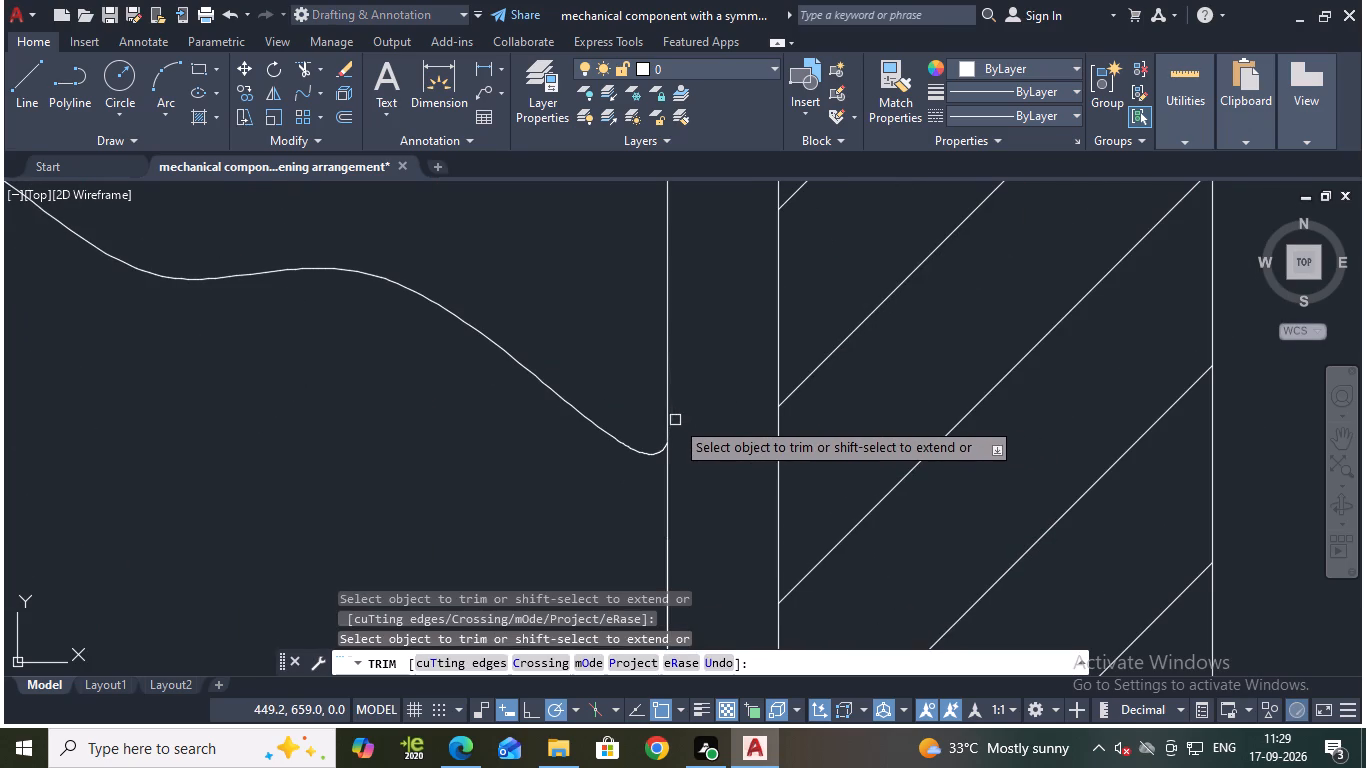
scroll(688, 421, down, 4)
key(Escape)
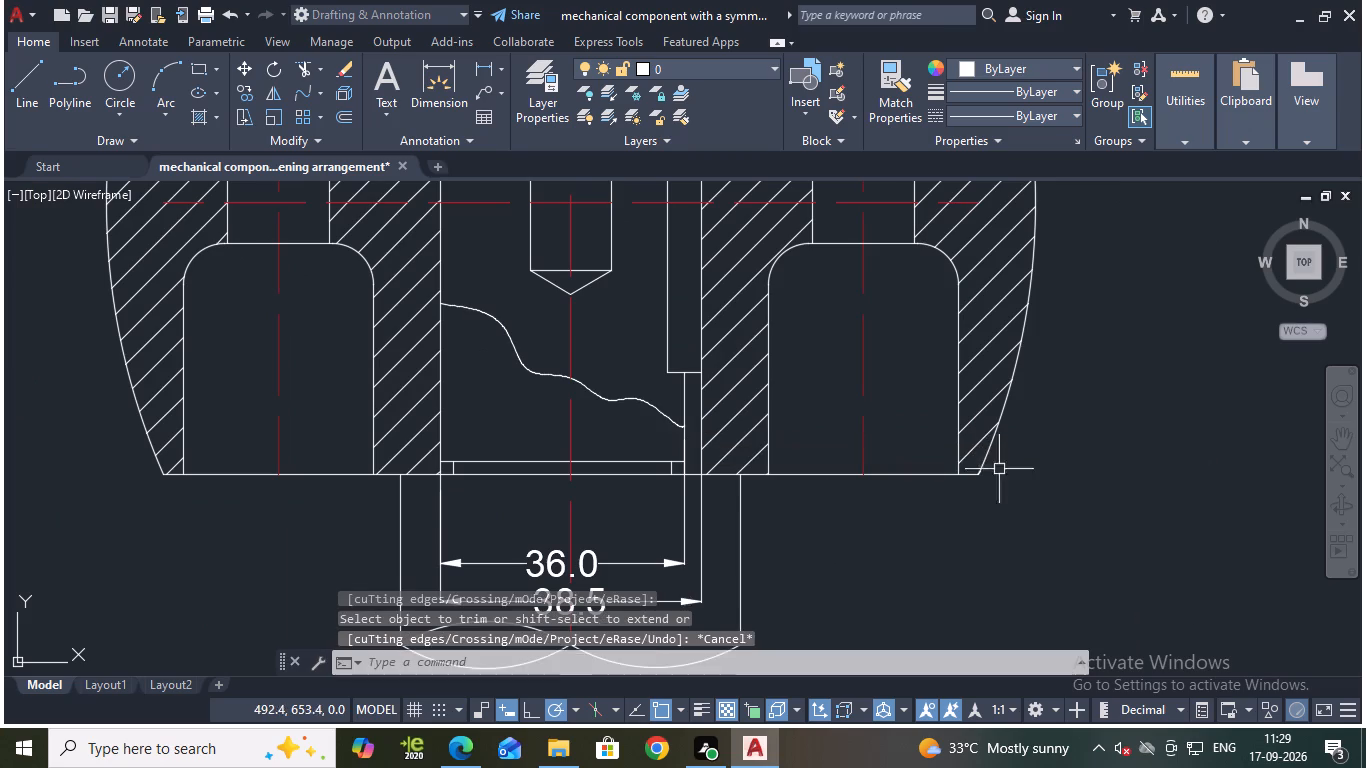
Save the drawing.
scroll(1021, 478, down, 2)
key(ctrl+s)
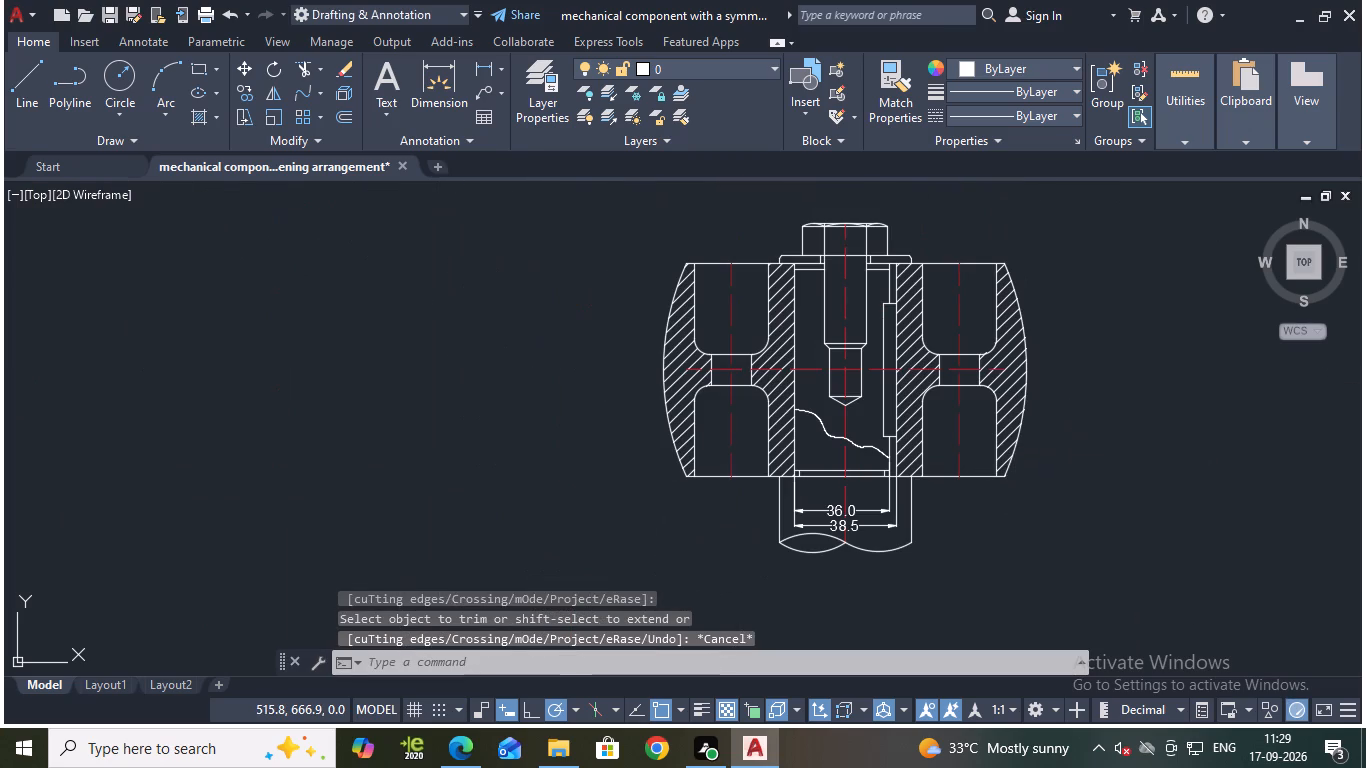
Hatch the shaft regions around the drilled hole, above the wavy break line, with ANSI31 at scale 25.
scroll(802, 295, up, 2)
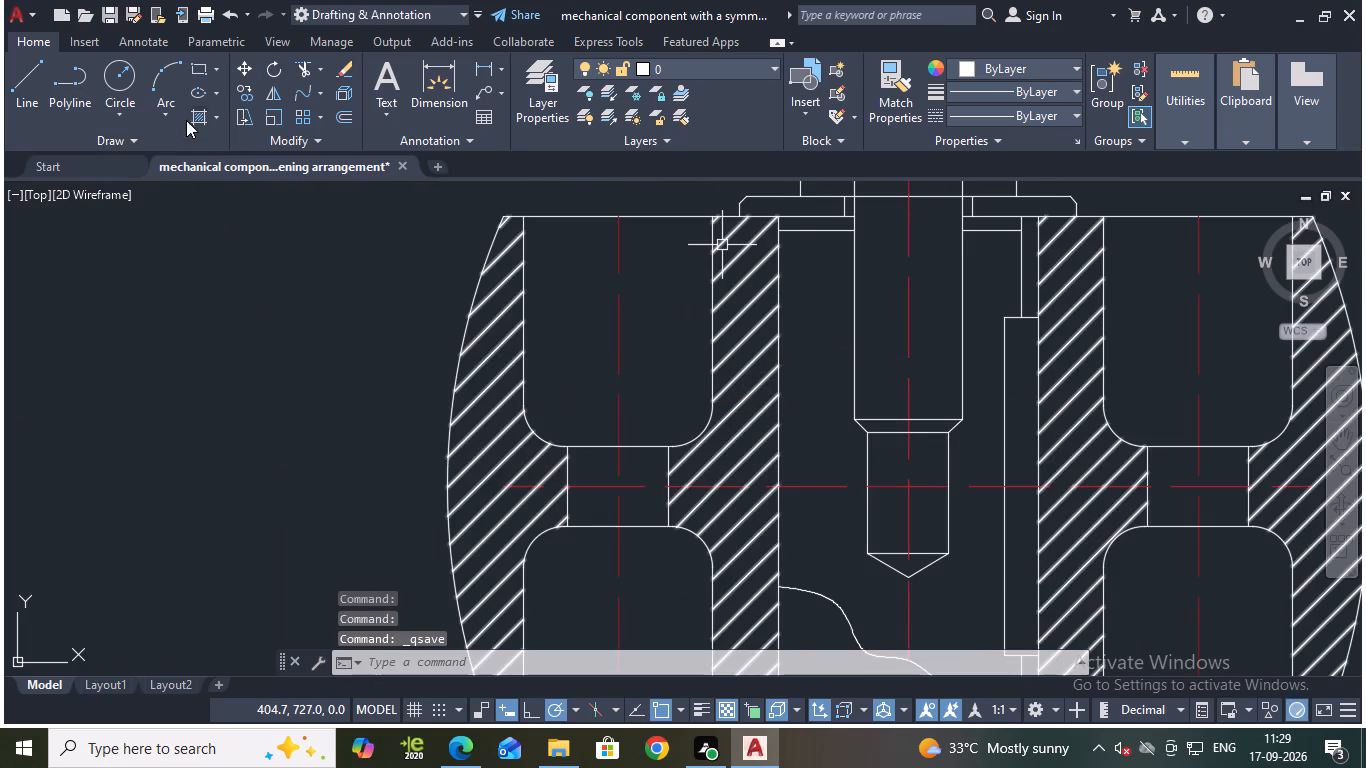
click(197, 111)
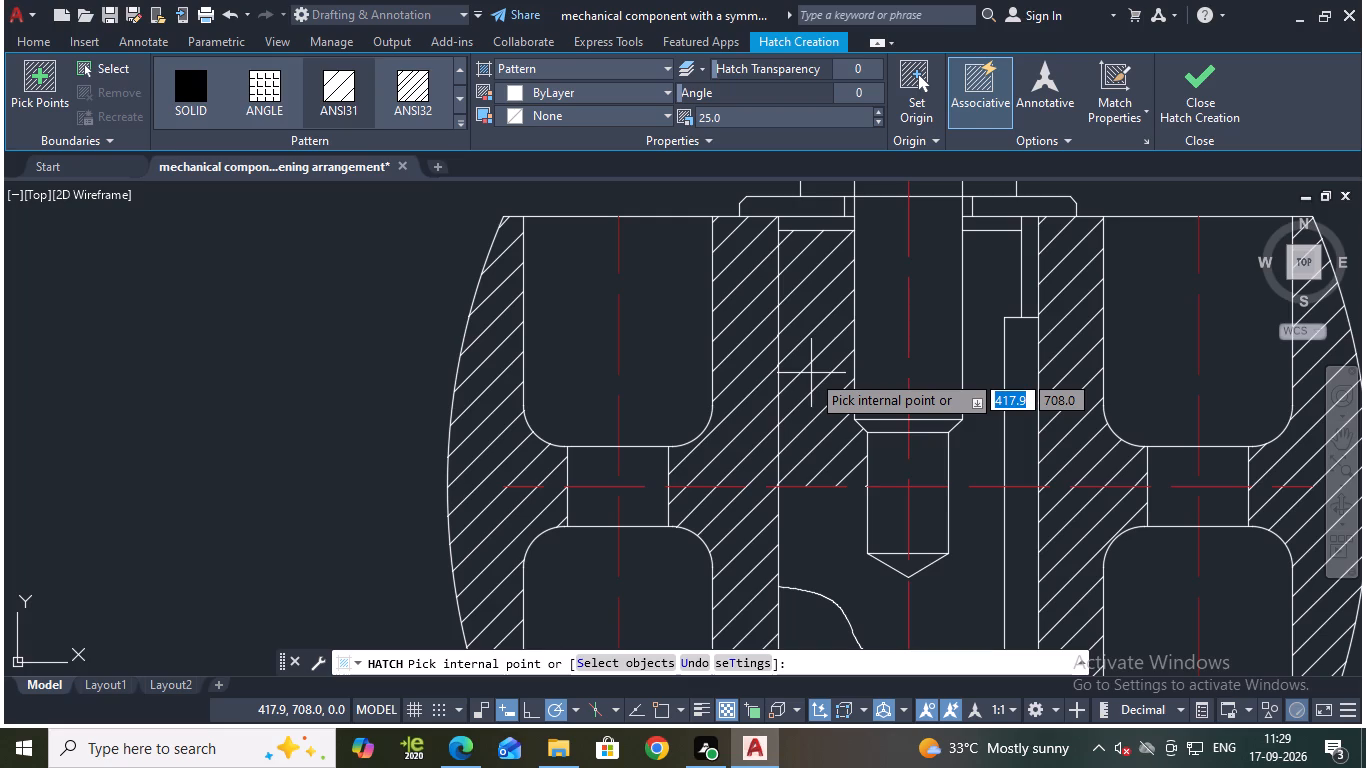
click(811, 373)
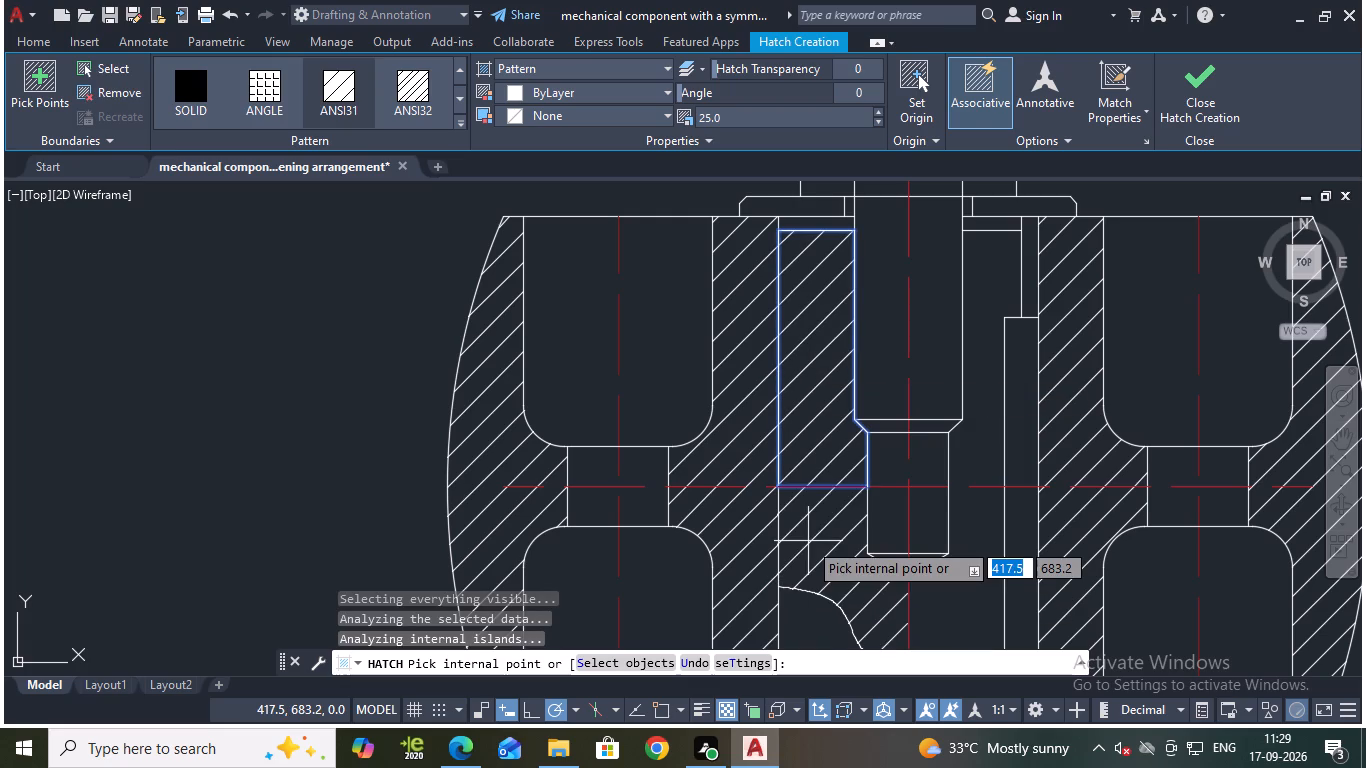
click(808, 541)
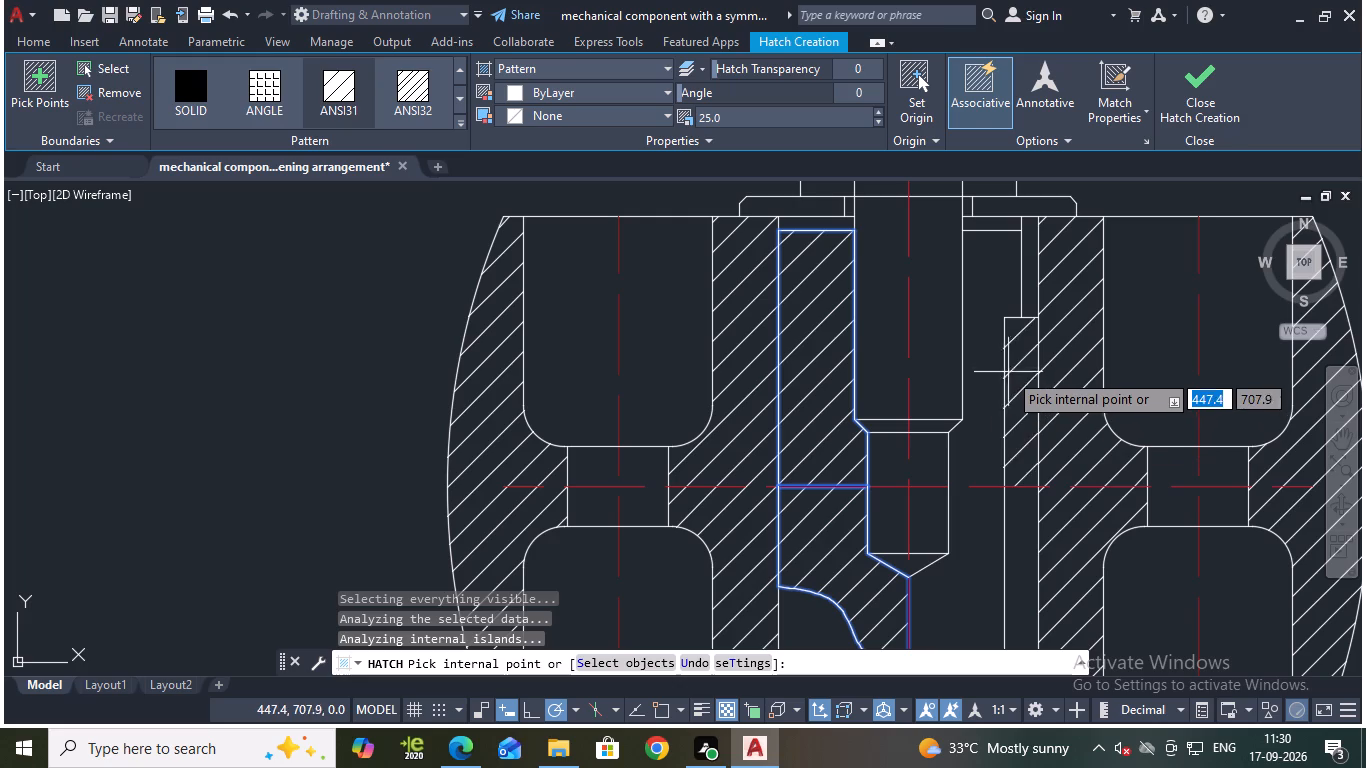
click(988, 356)
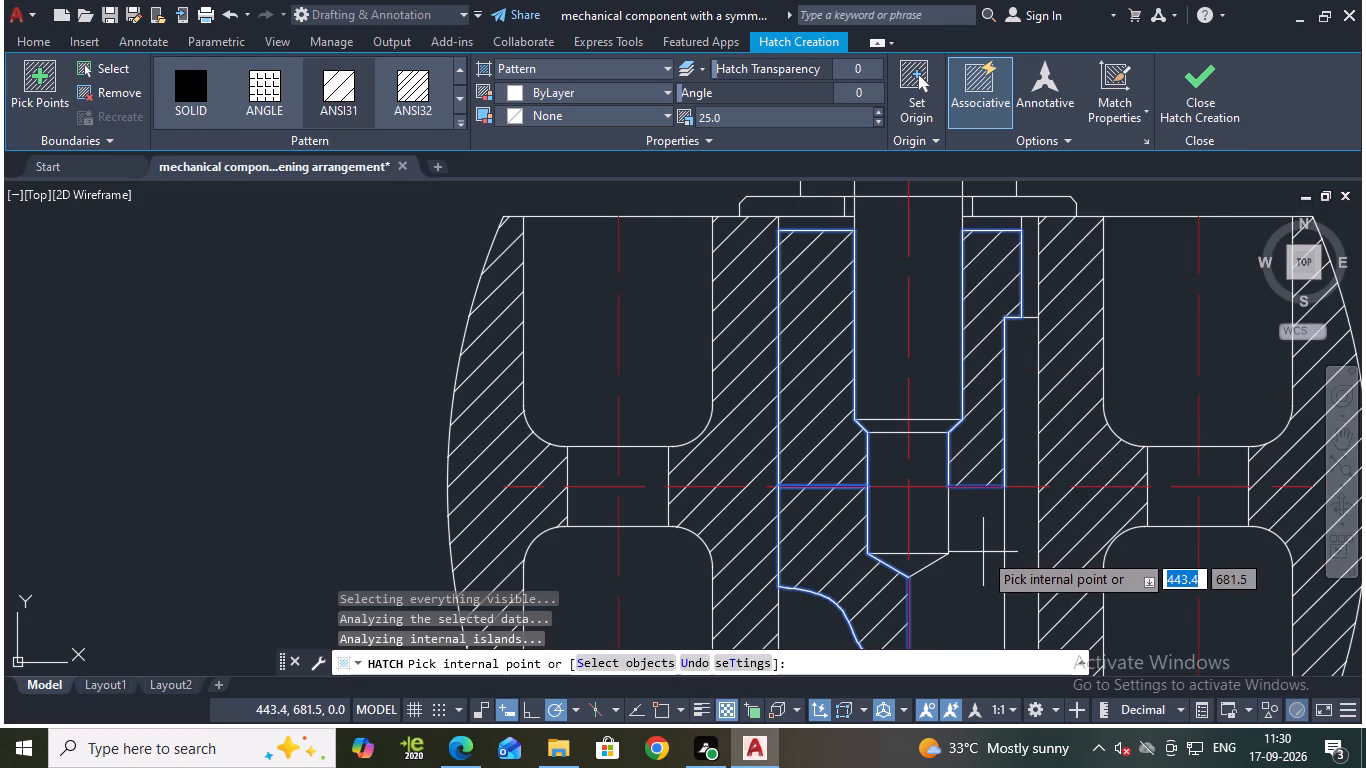
middle_drag(968, 567, 940, 484)
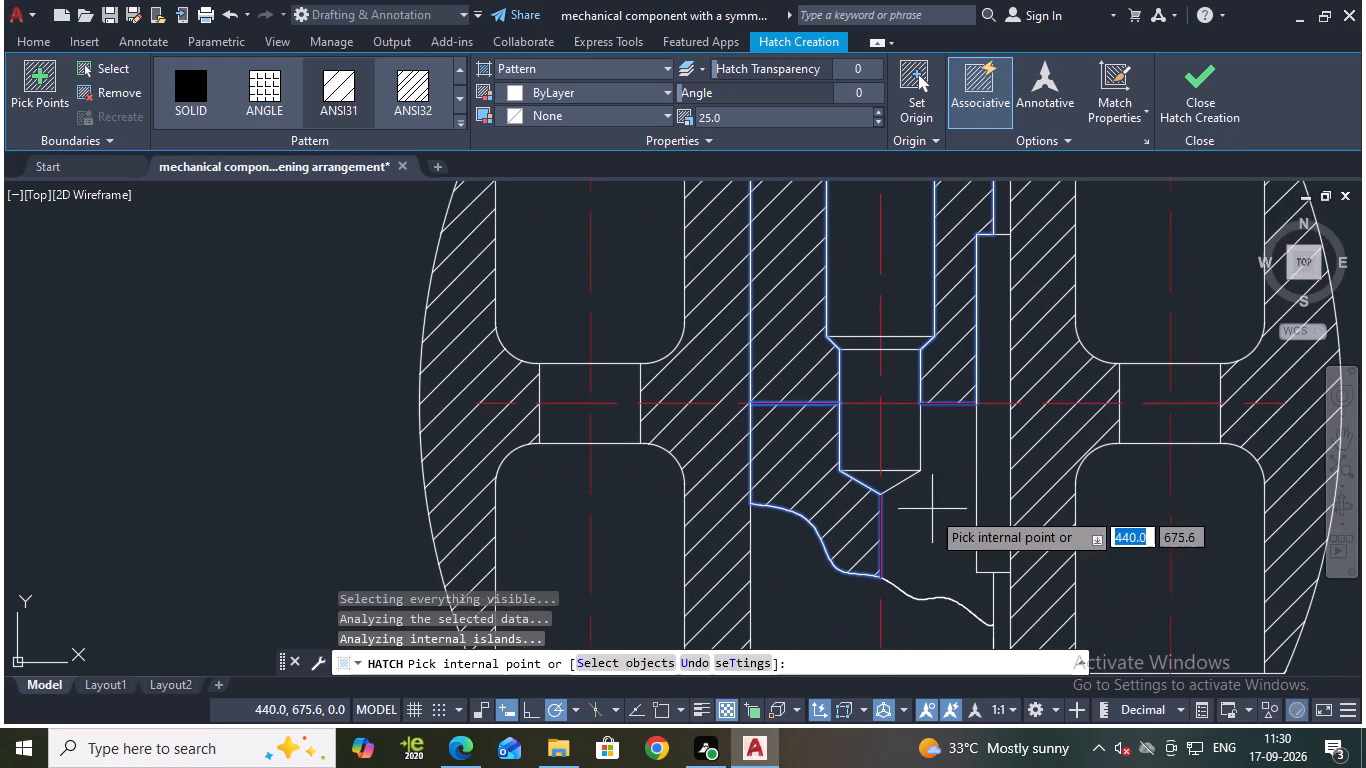
click(931, 511)
scroll(931, 517, down, 1)
middle_drag(934, 529, 916, 415)
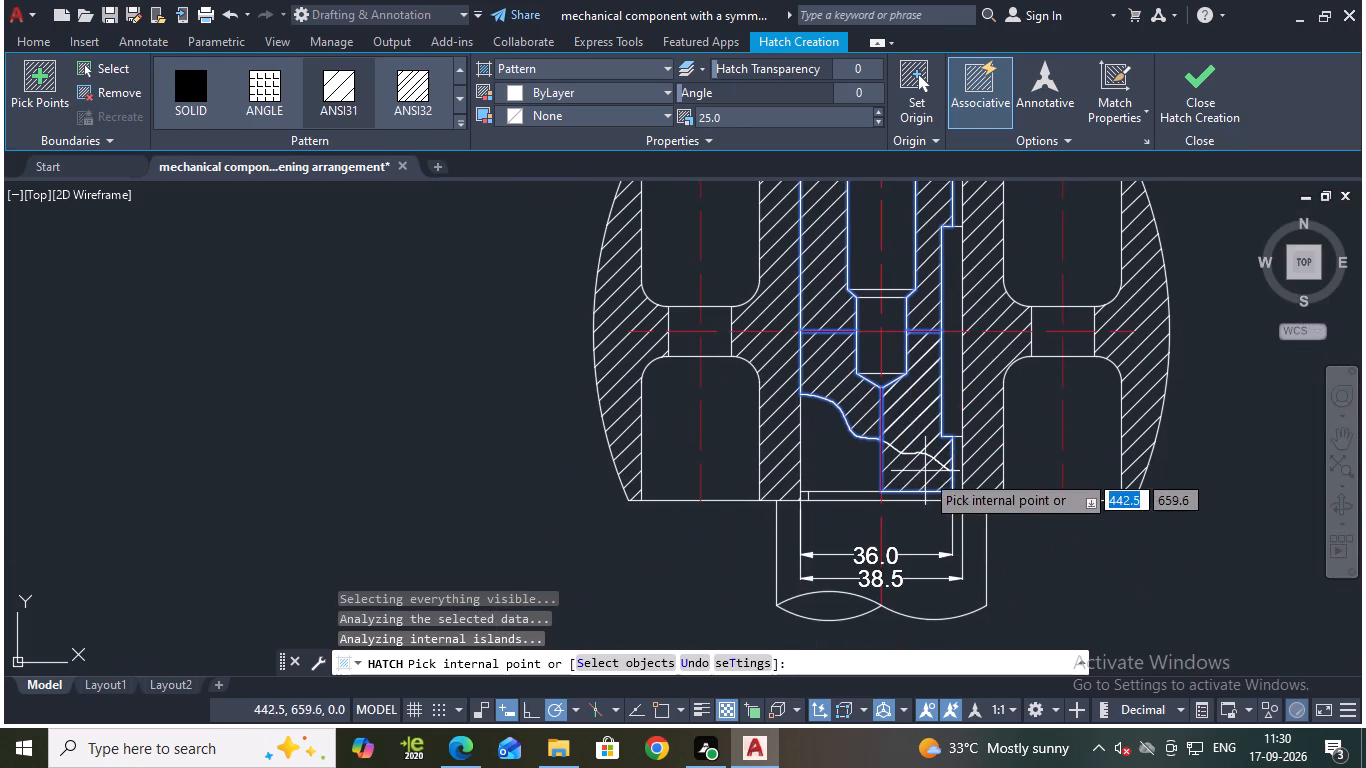
key(Escape)
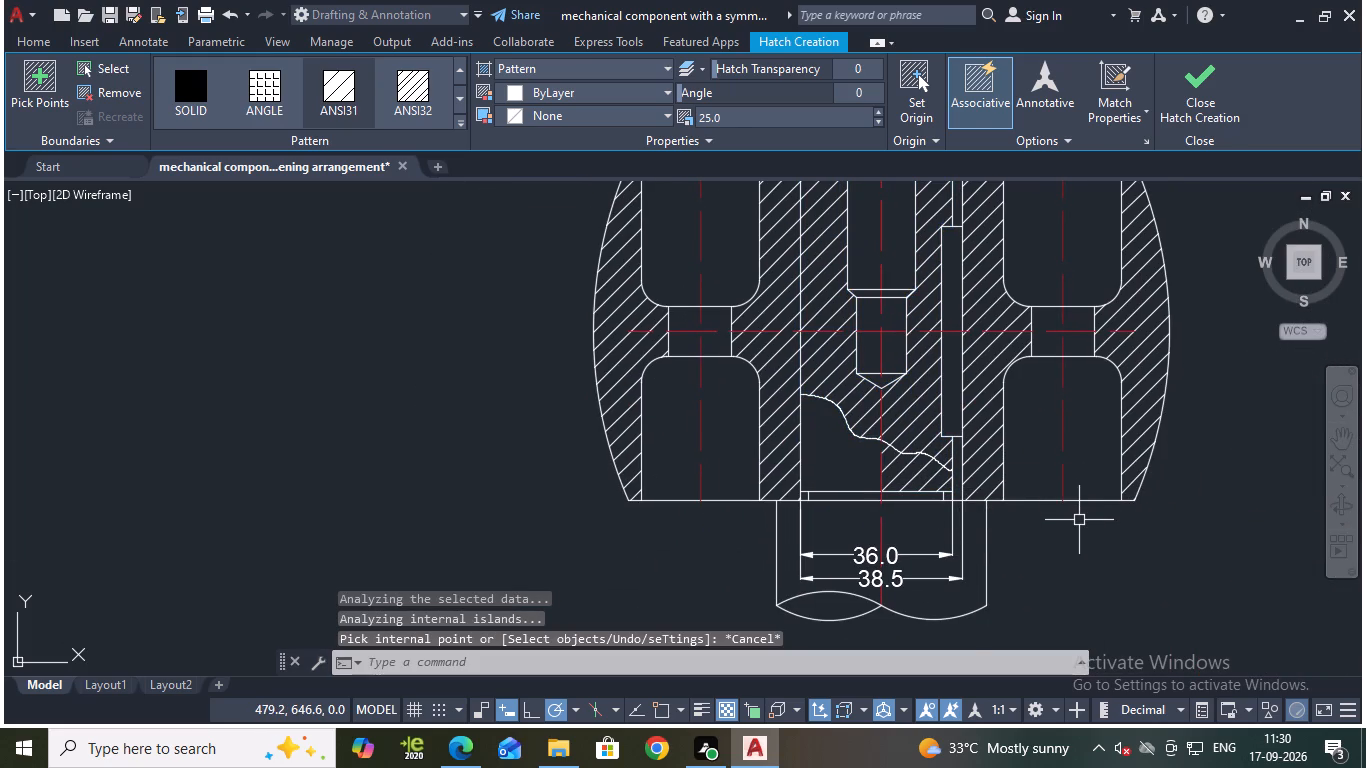
Trim away the shaft hatch portion lying below the wavy spline, beside the centerline.
scroll(1000, 515, up, 1)
text(tr)
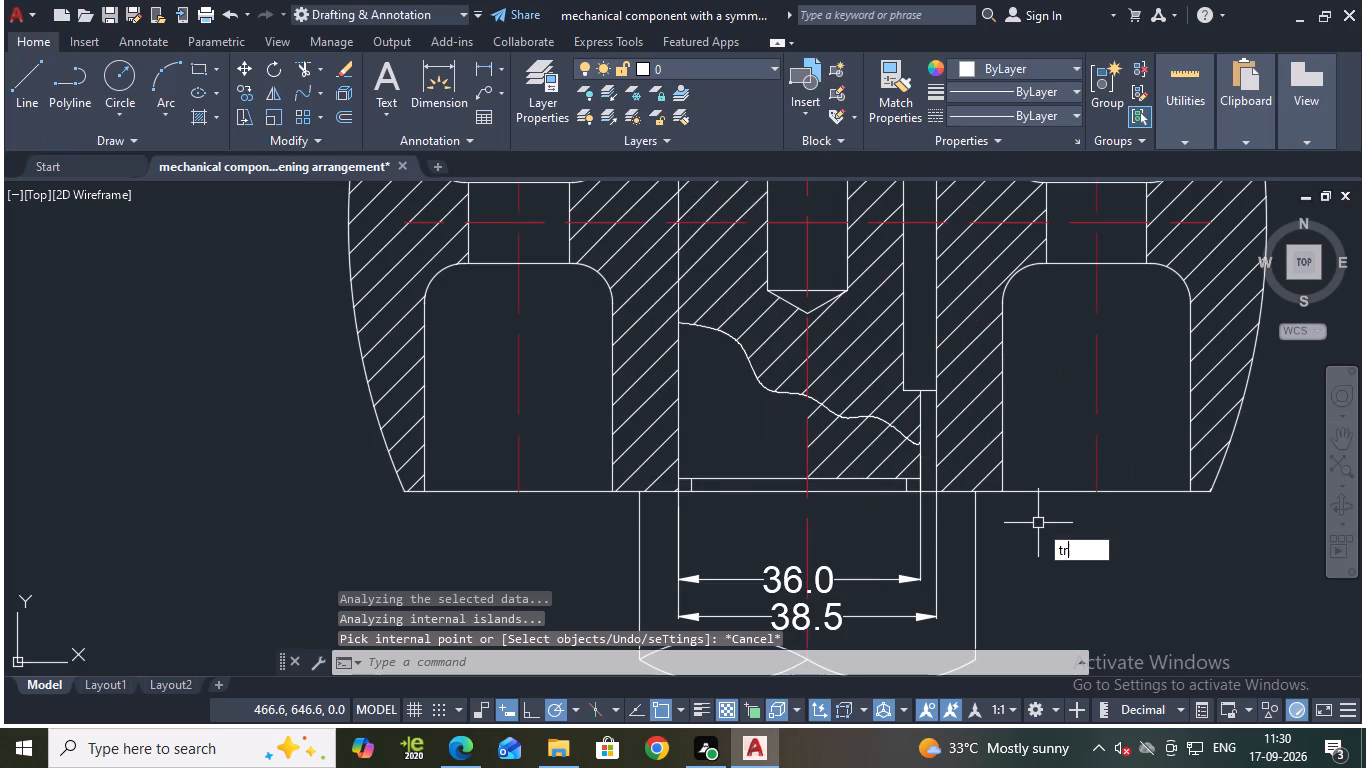
key(Return)
click(883, 458)
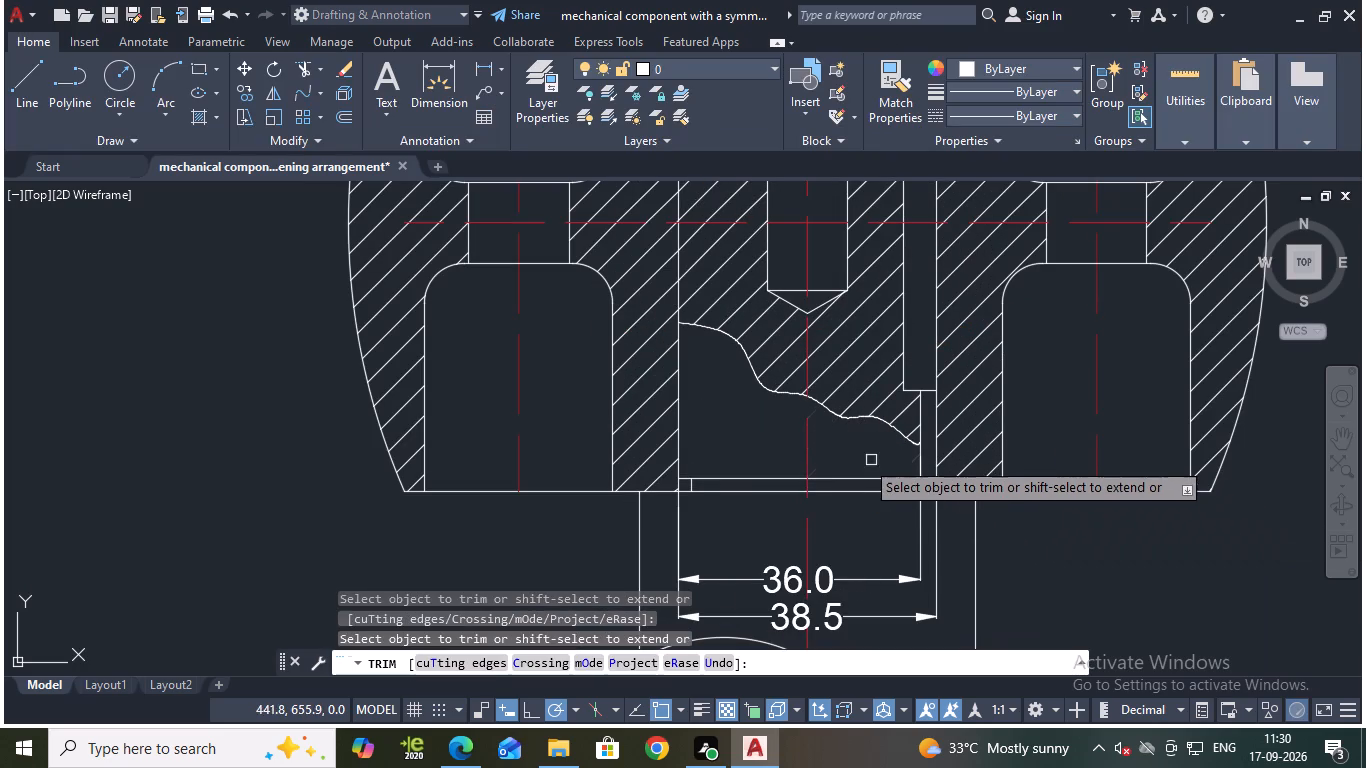
middle_drag(1118, 551, 1057, 620)
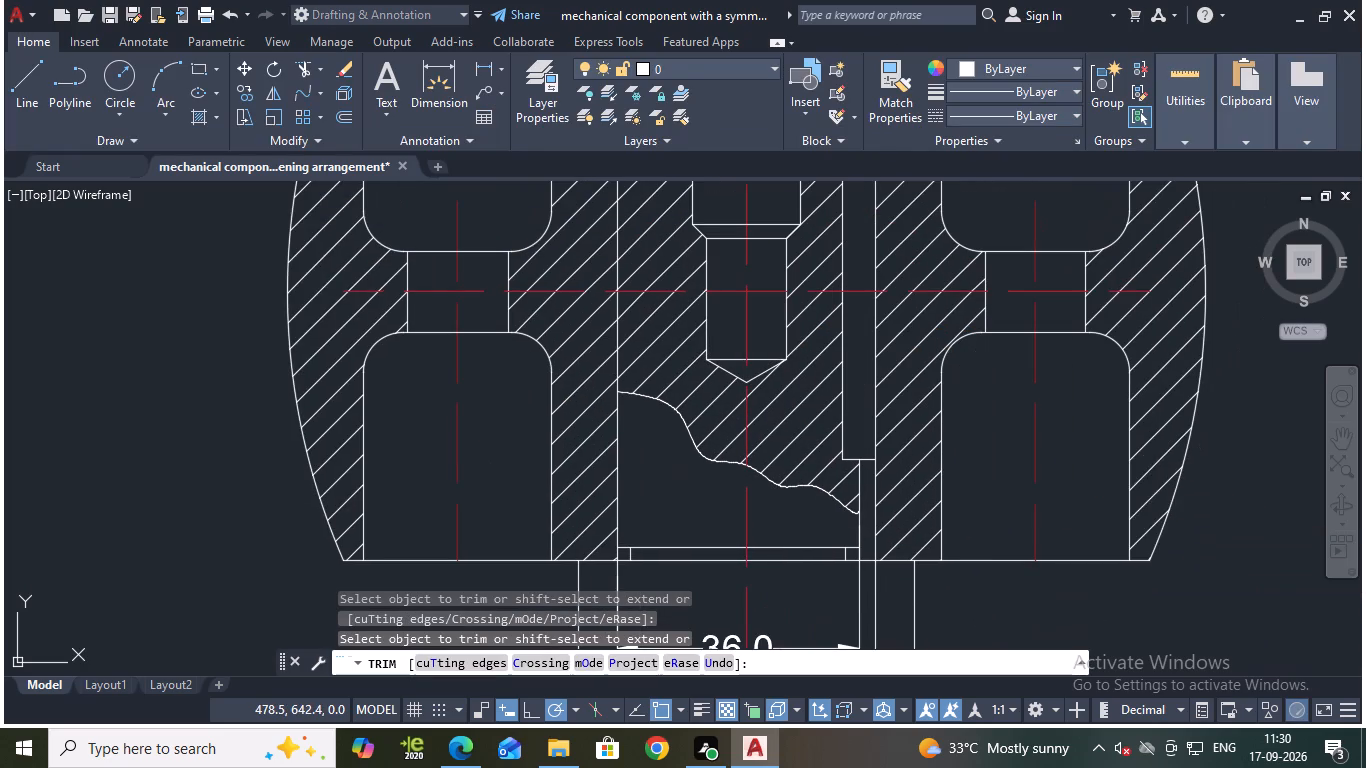
key(Escape)
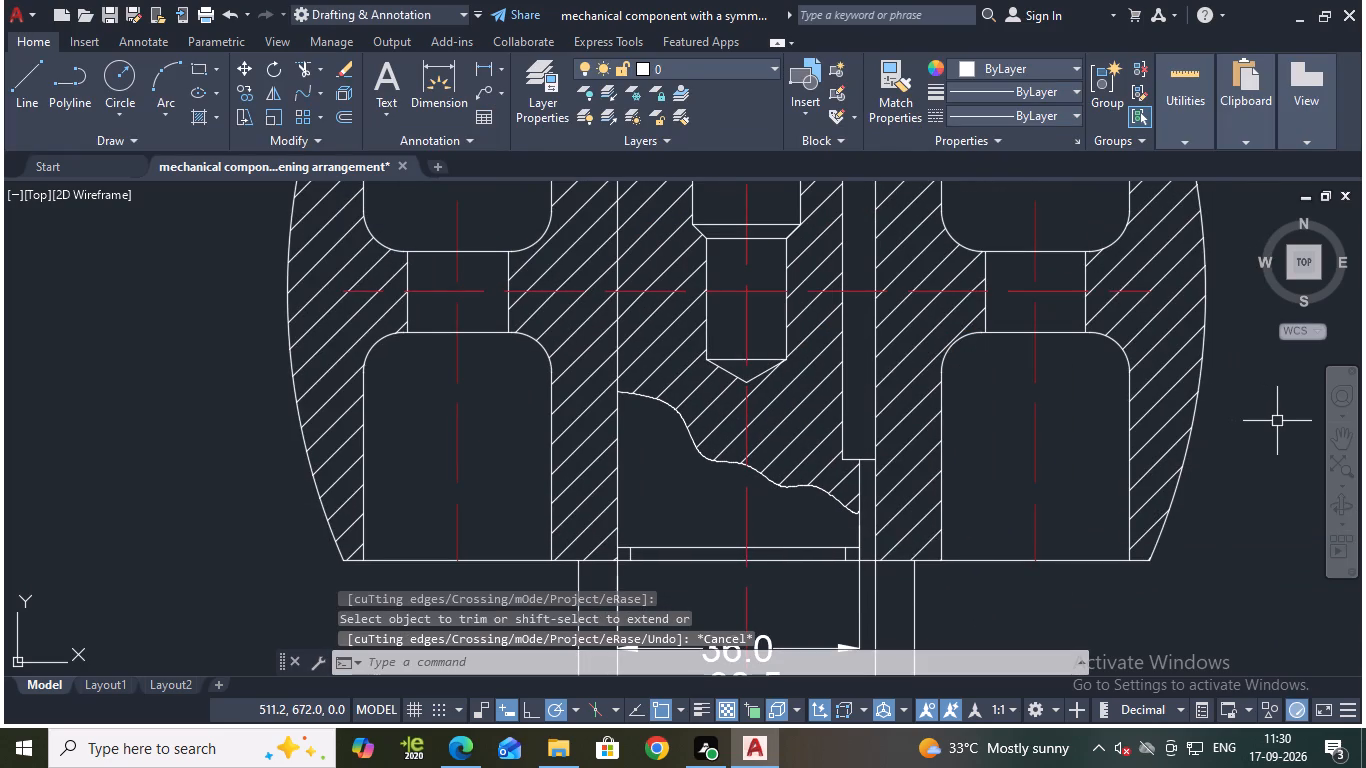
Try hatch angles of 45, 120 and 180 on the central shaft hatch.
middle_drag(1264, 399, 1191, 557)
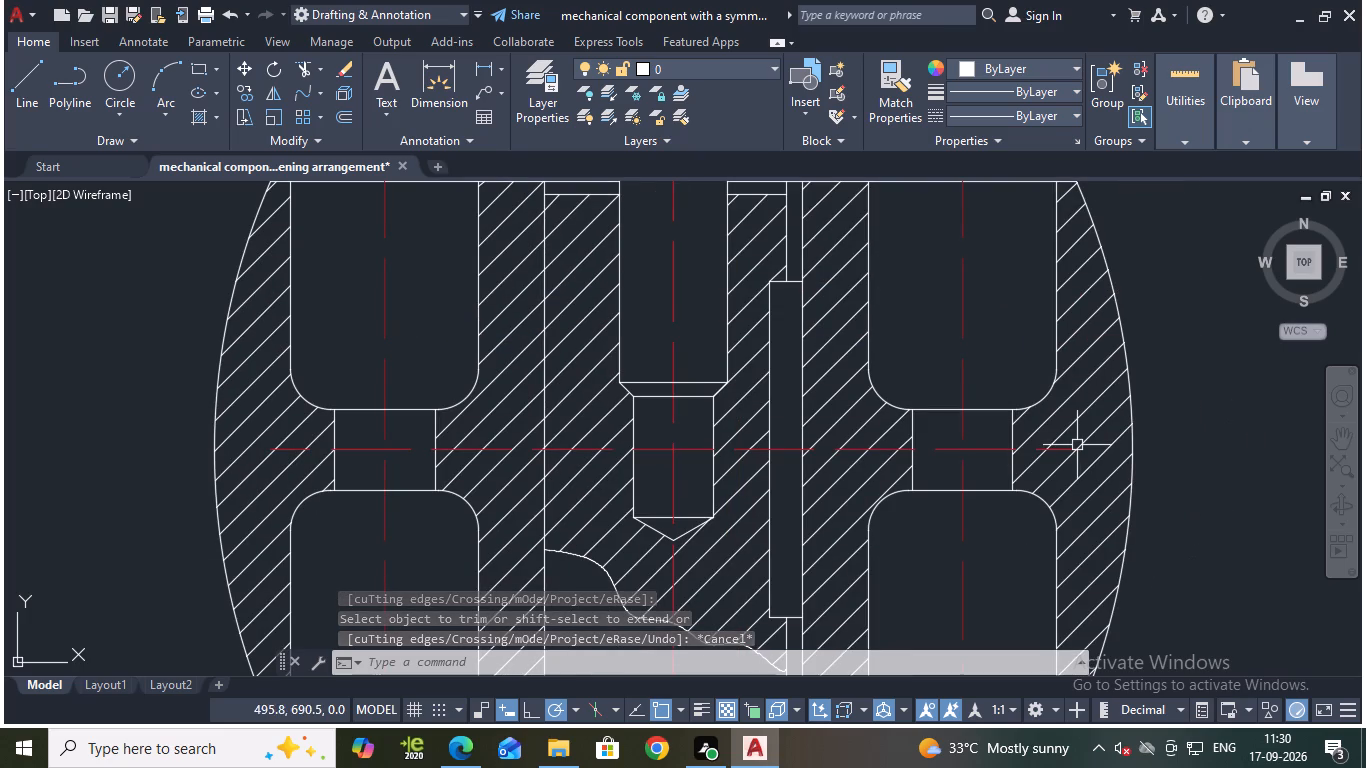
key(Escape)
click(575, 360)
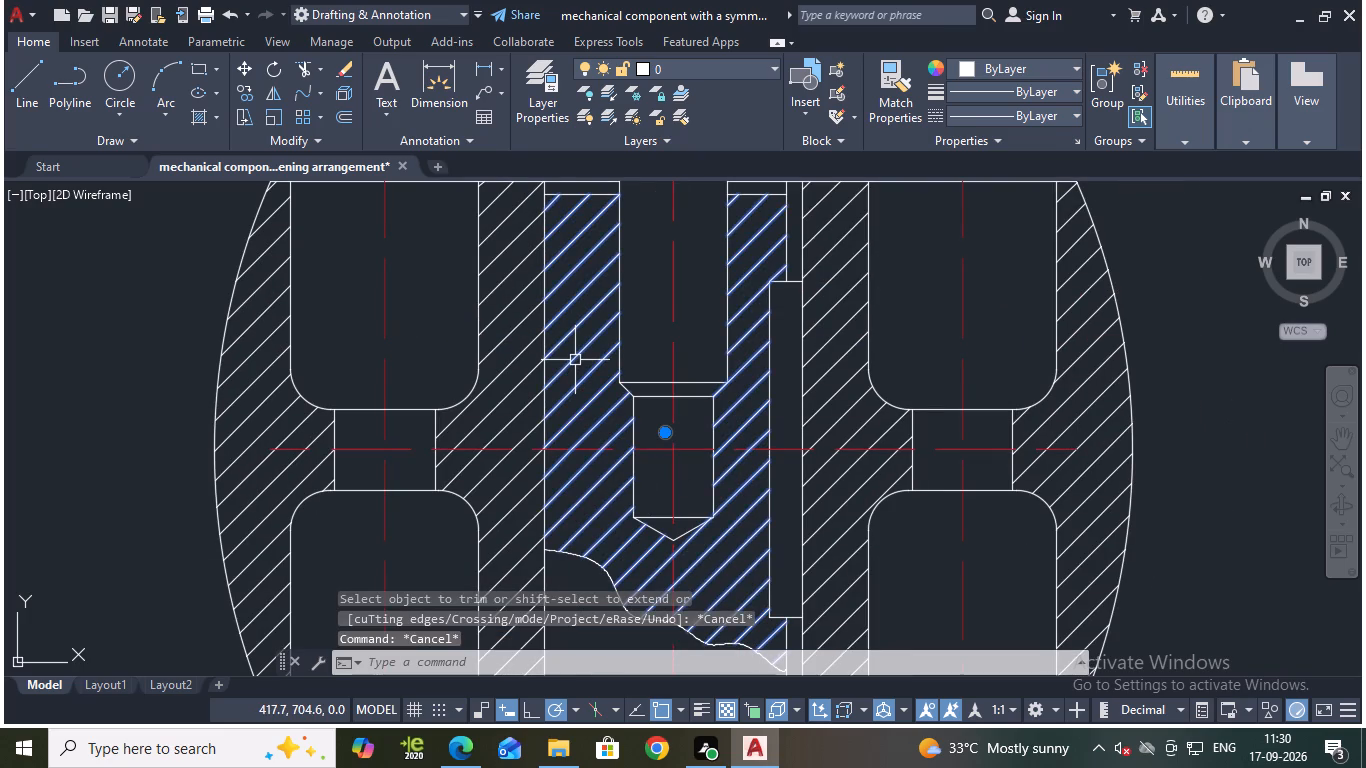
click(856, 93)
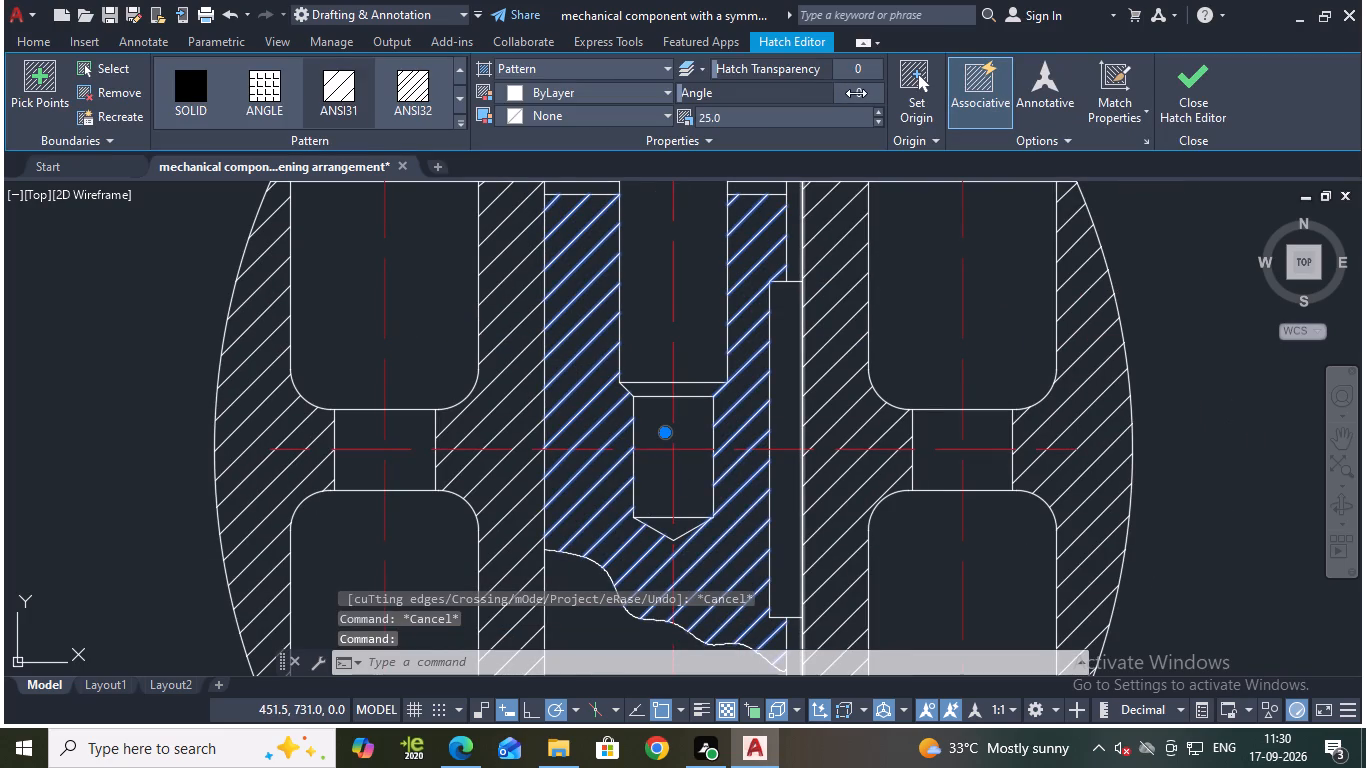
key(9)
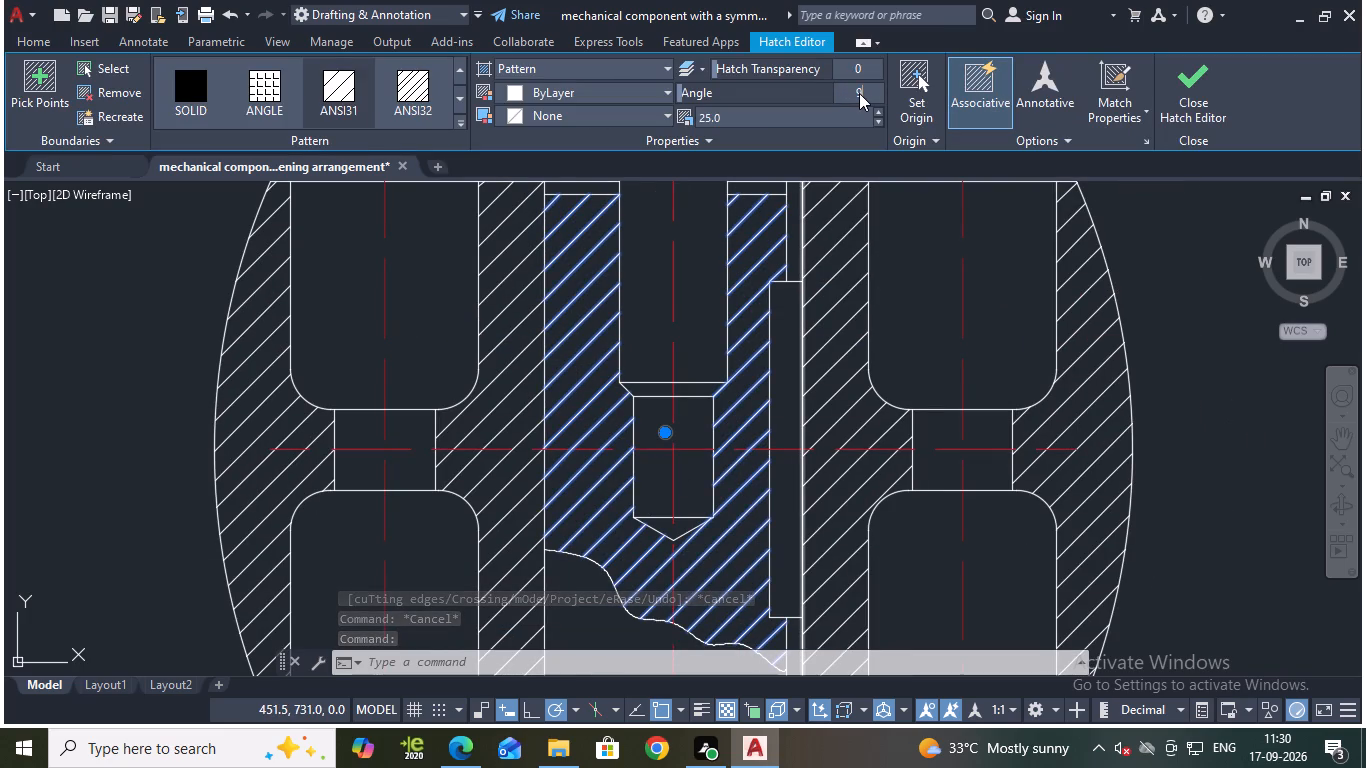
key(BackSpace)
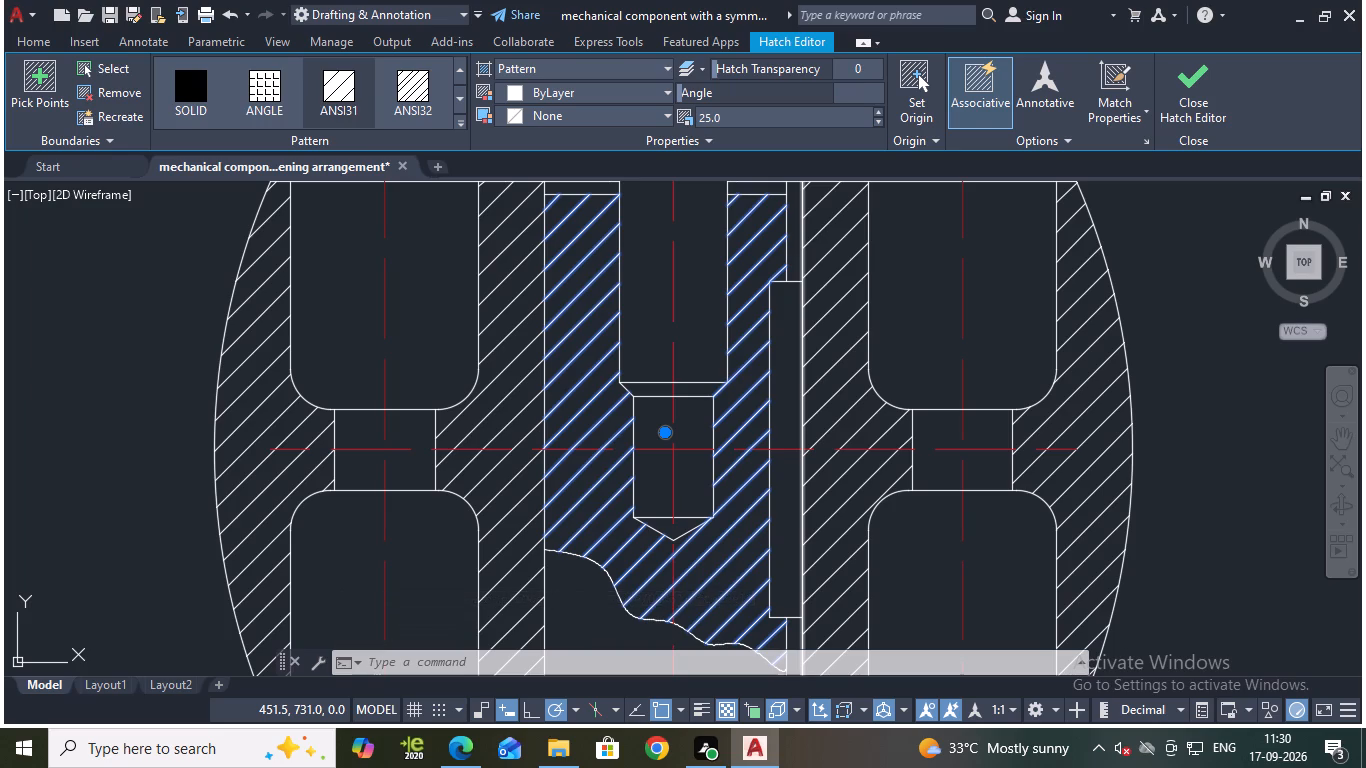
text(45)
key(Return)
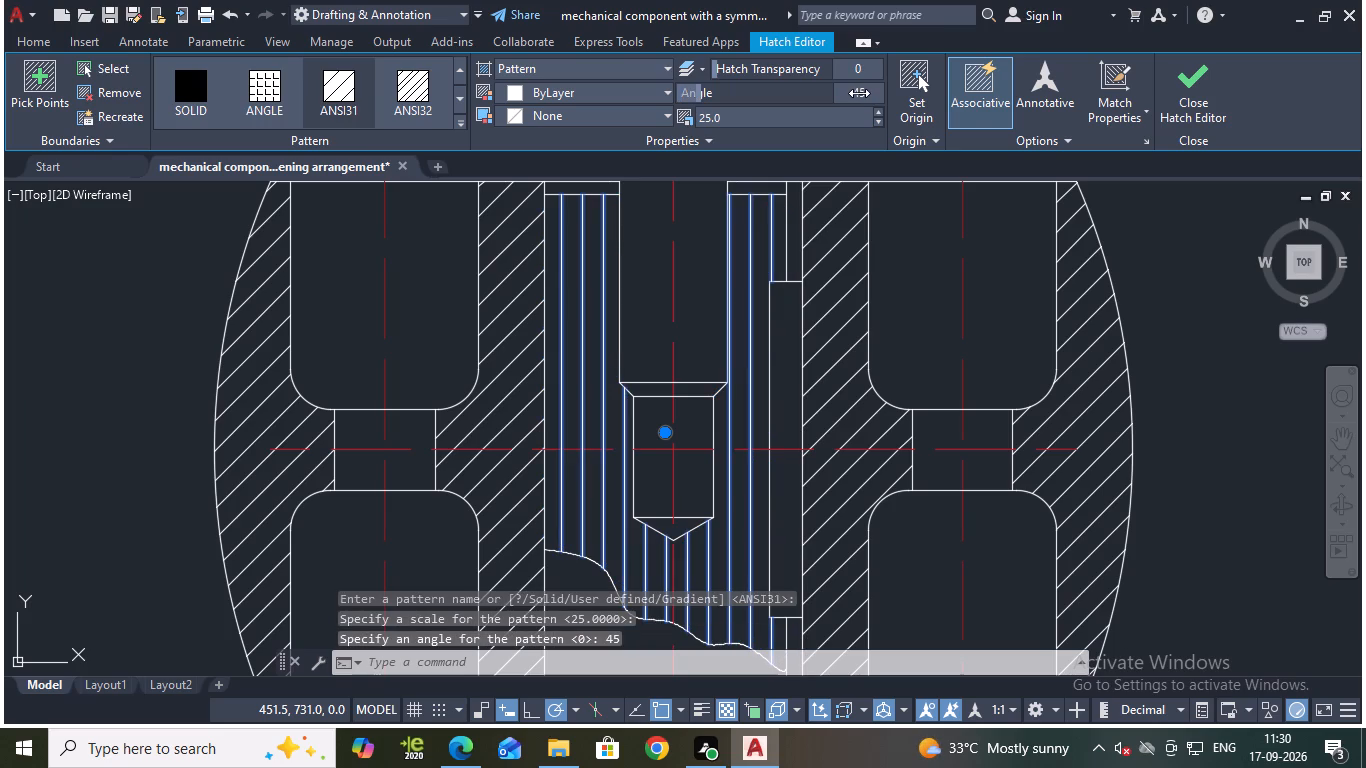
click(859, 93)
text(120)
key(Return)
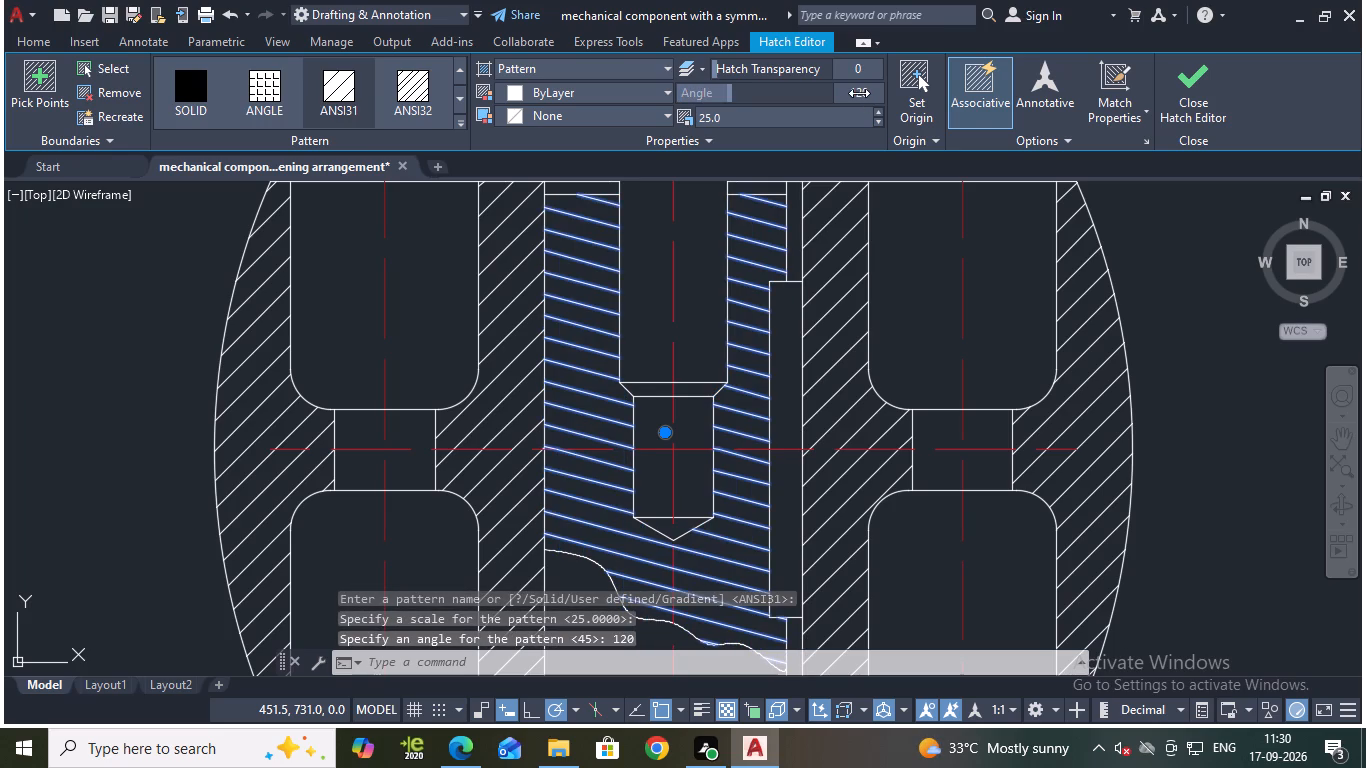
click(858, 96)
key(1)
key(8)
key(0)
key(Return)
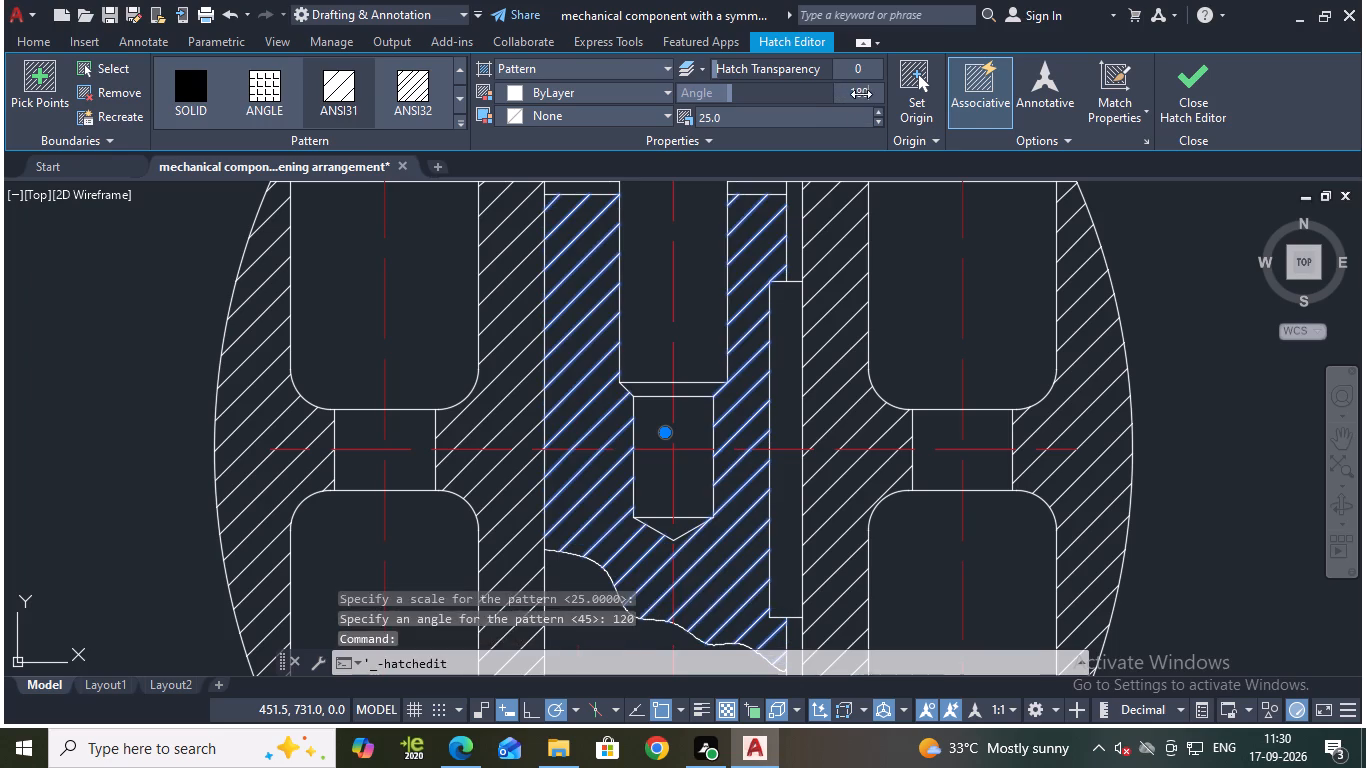
Set the central shaft hatch's angle to 100.
click(863, 95)
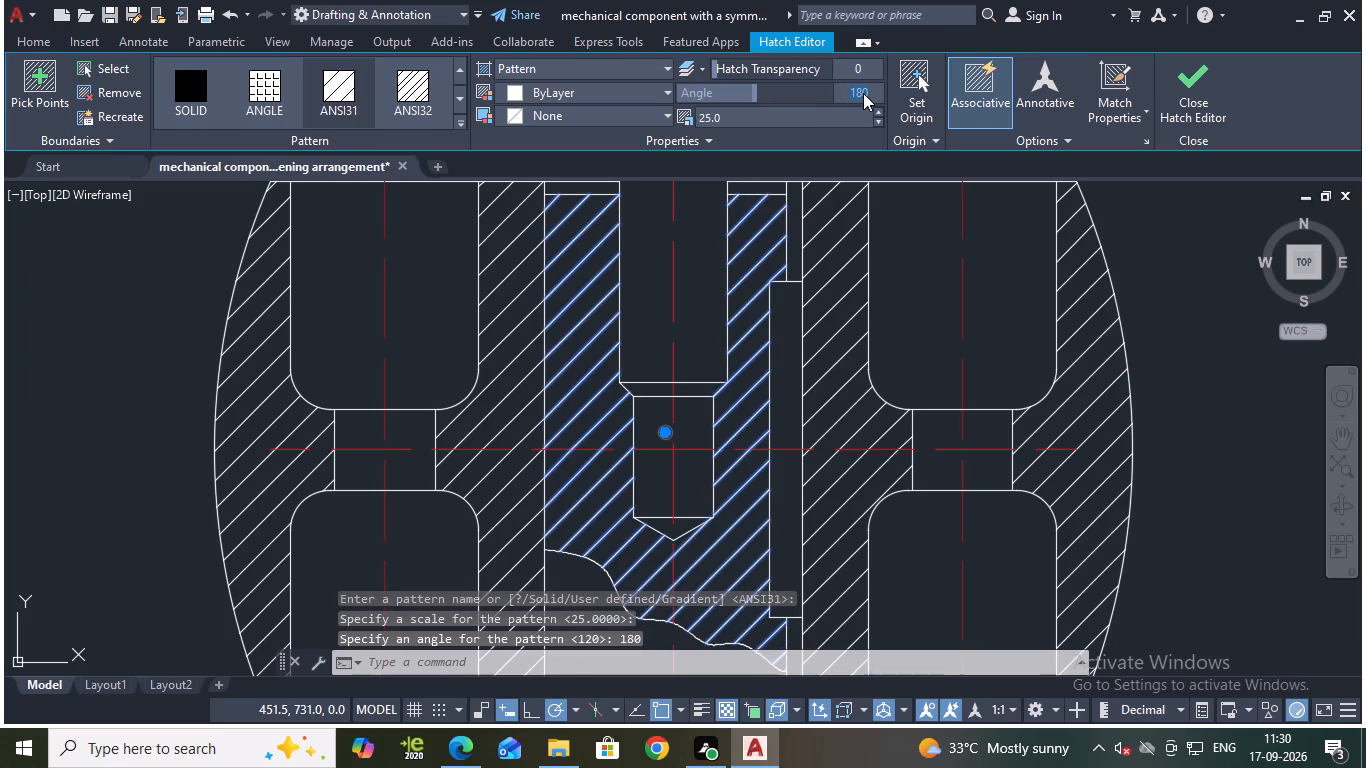
text(100)
key(Return)
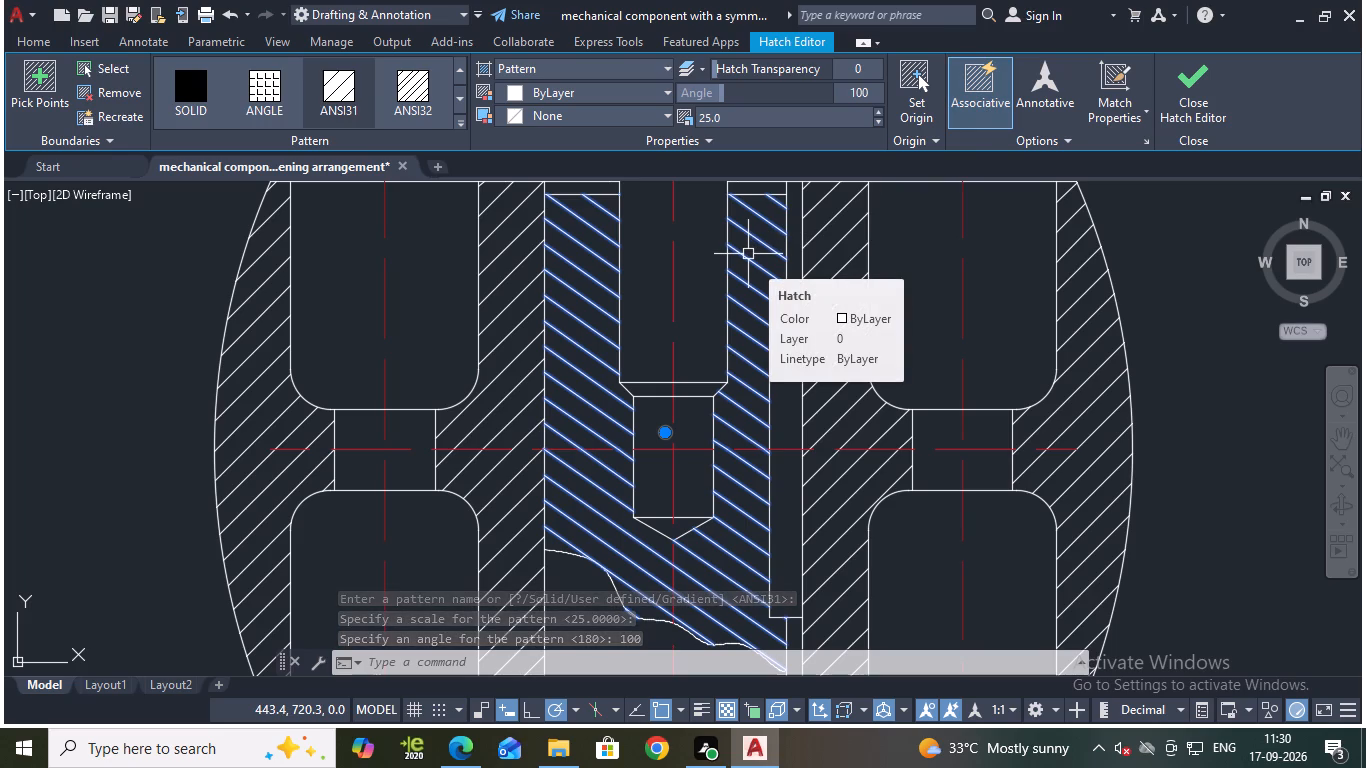
key(Escape)
Hatch both sectioned halves of the washer under the bolt head with ANSI31 at angle 0.
scroll(734, 345, down, 2)
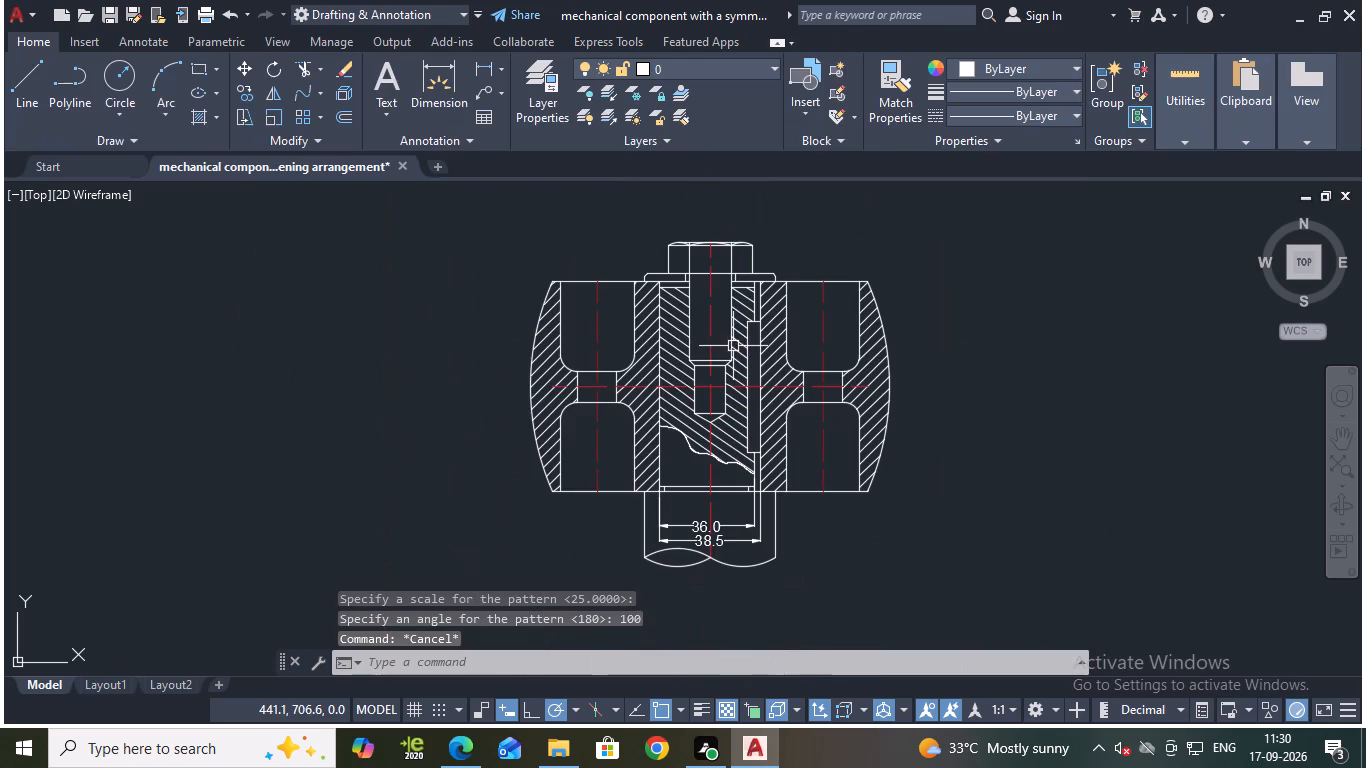
scroll(929, 358, up, 1)
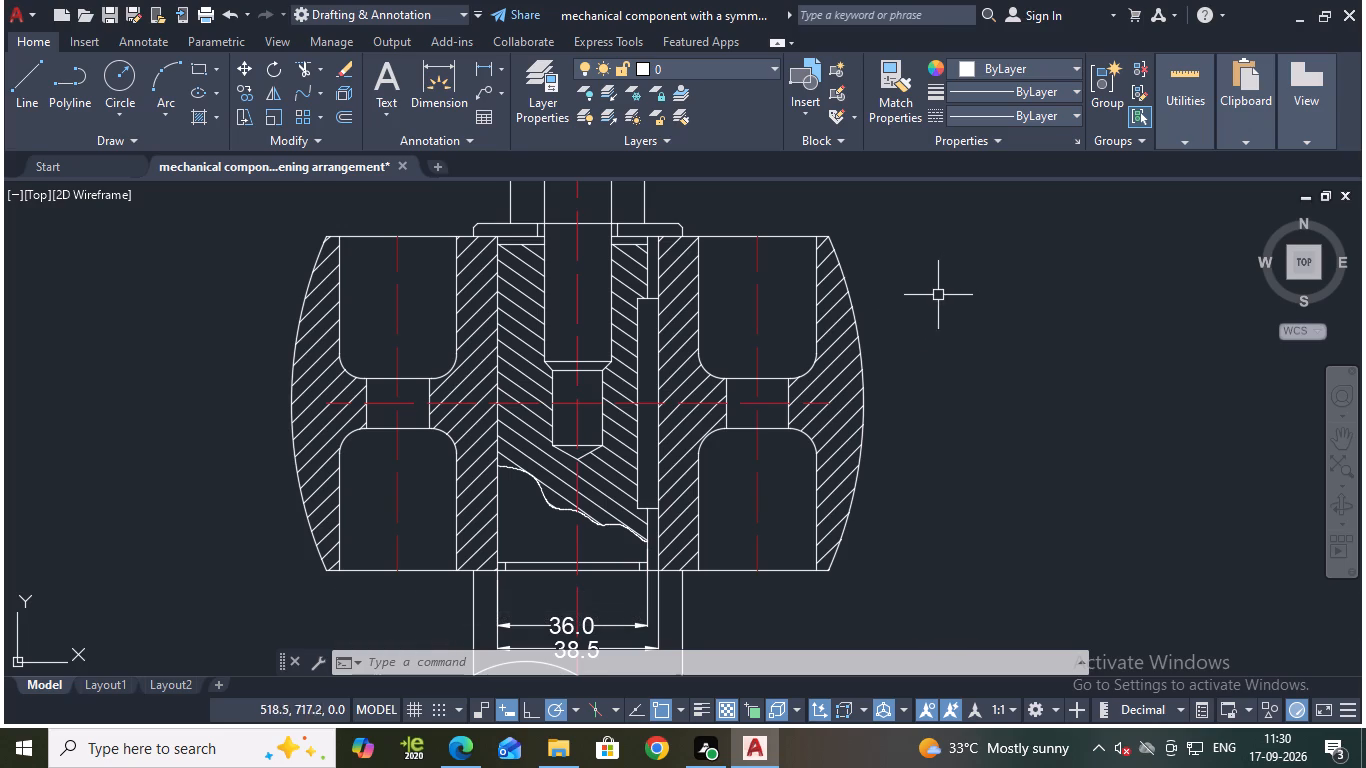
middle_drag(953, 324, 1019, 448)
scroll(753, 351, up, 2)
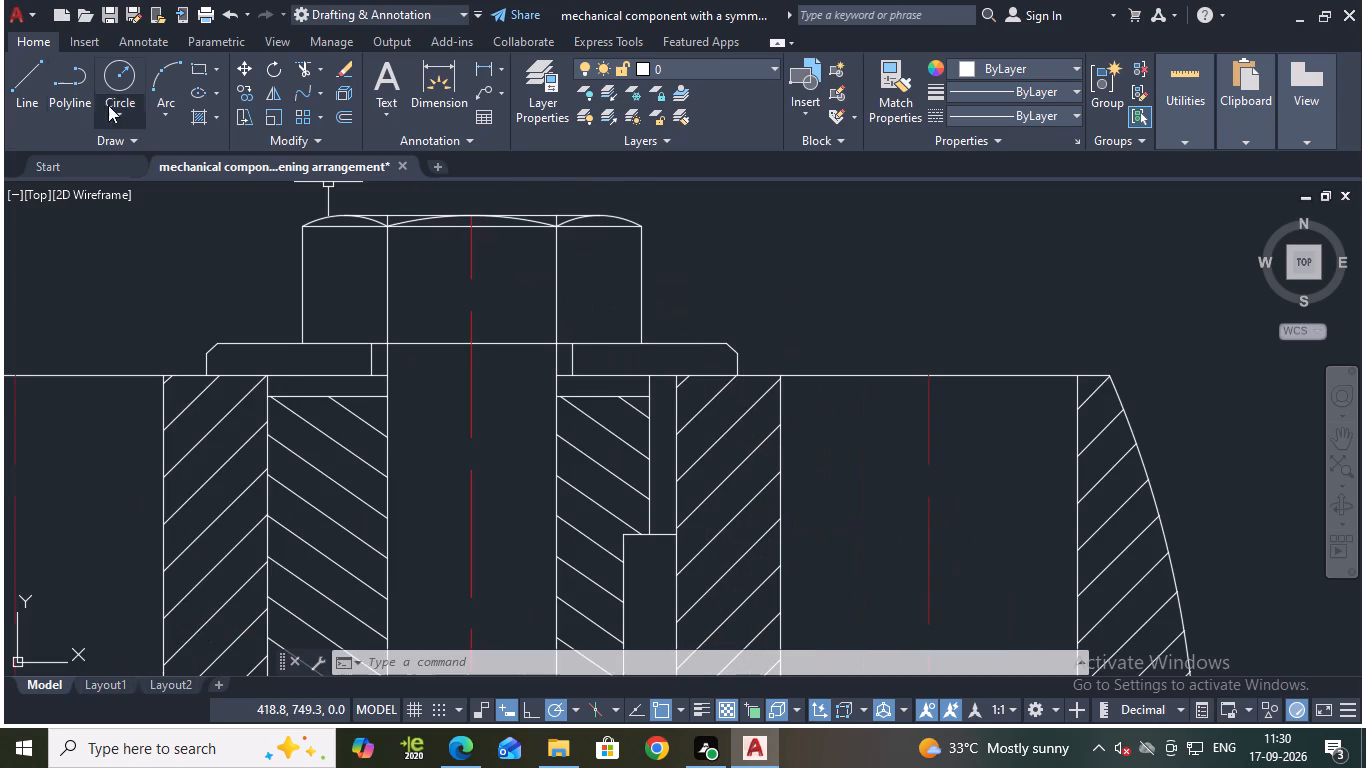
click(190, 118)
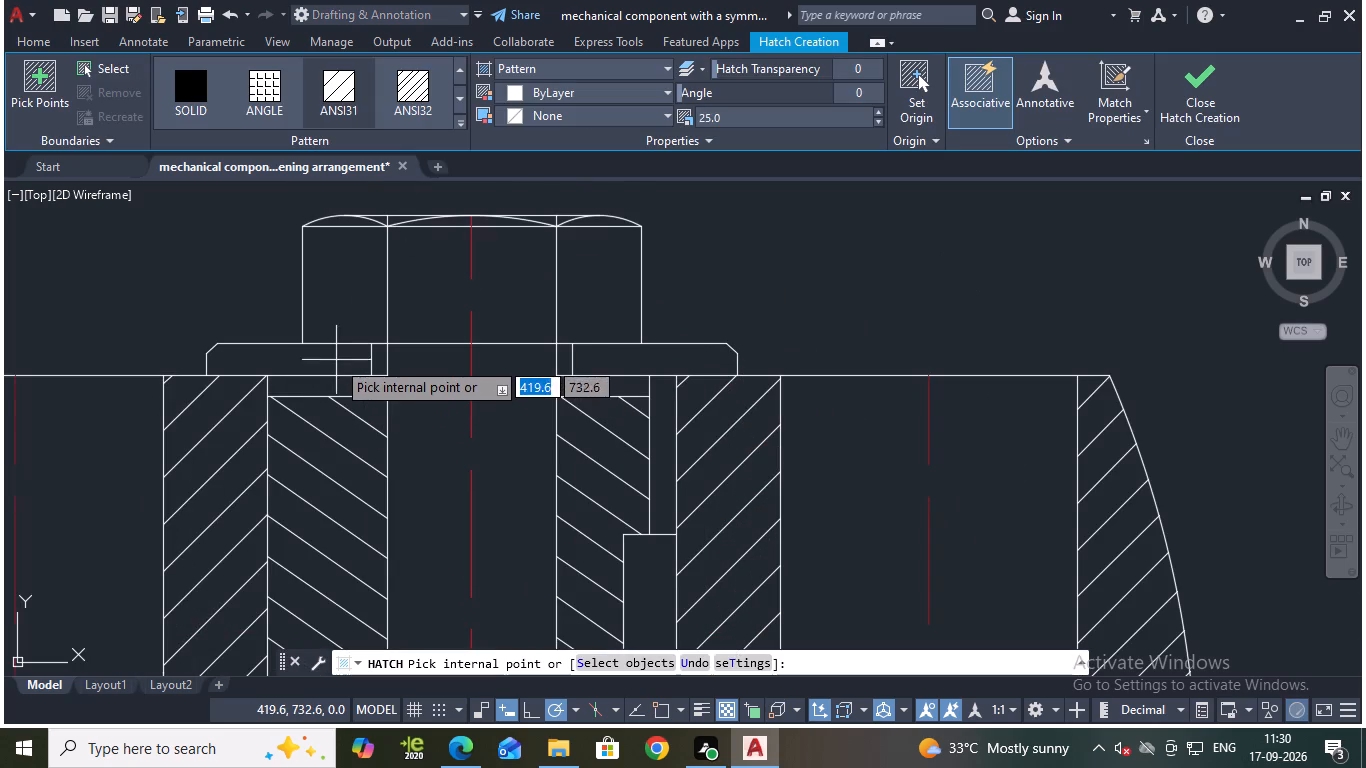
click(334, 358)
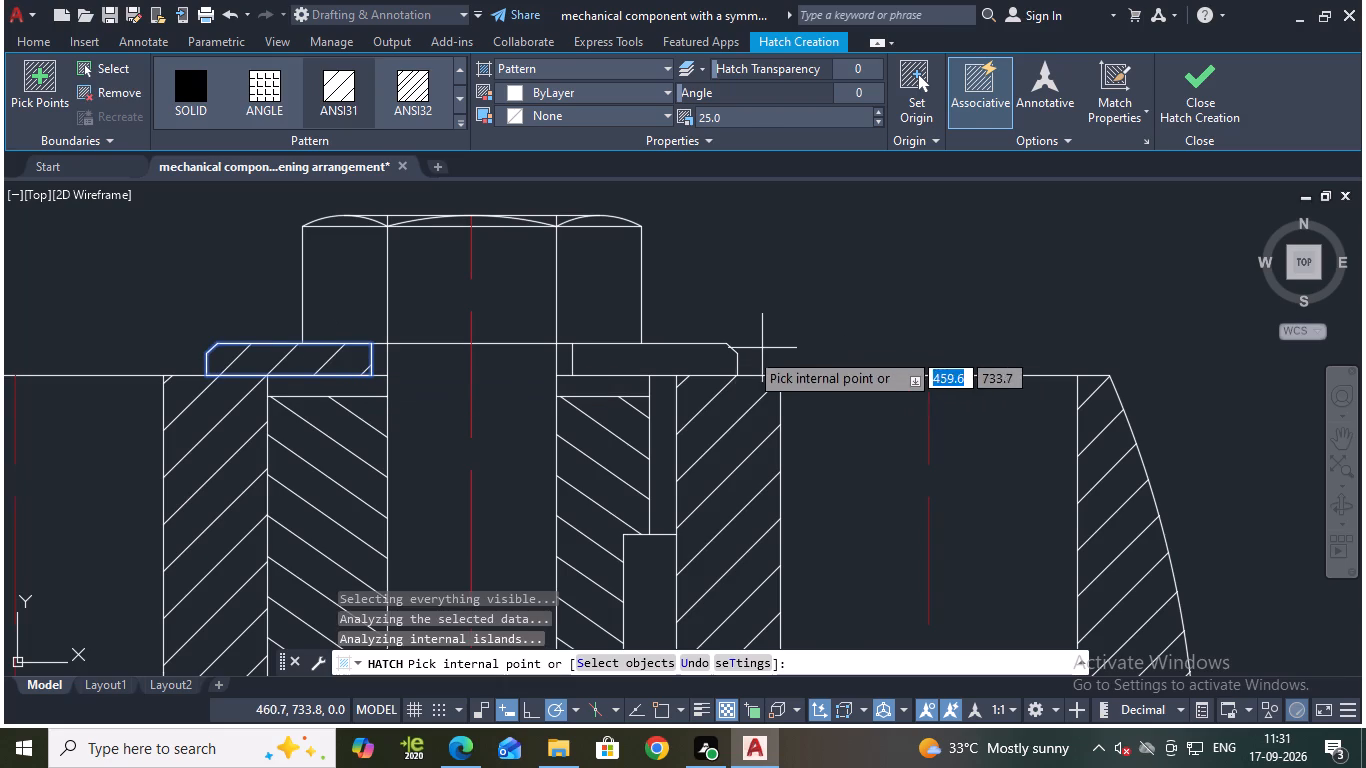
click(666, 362)
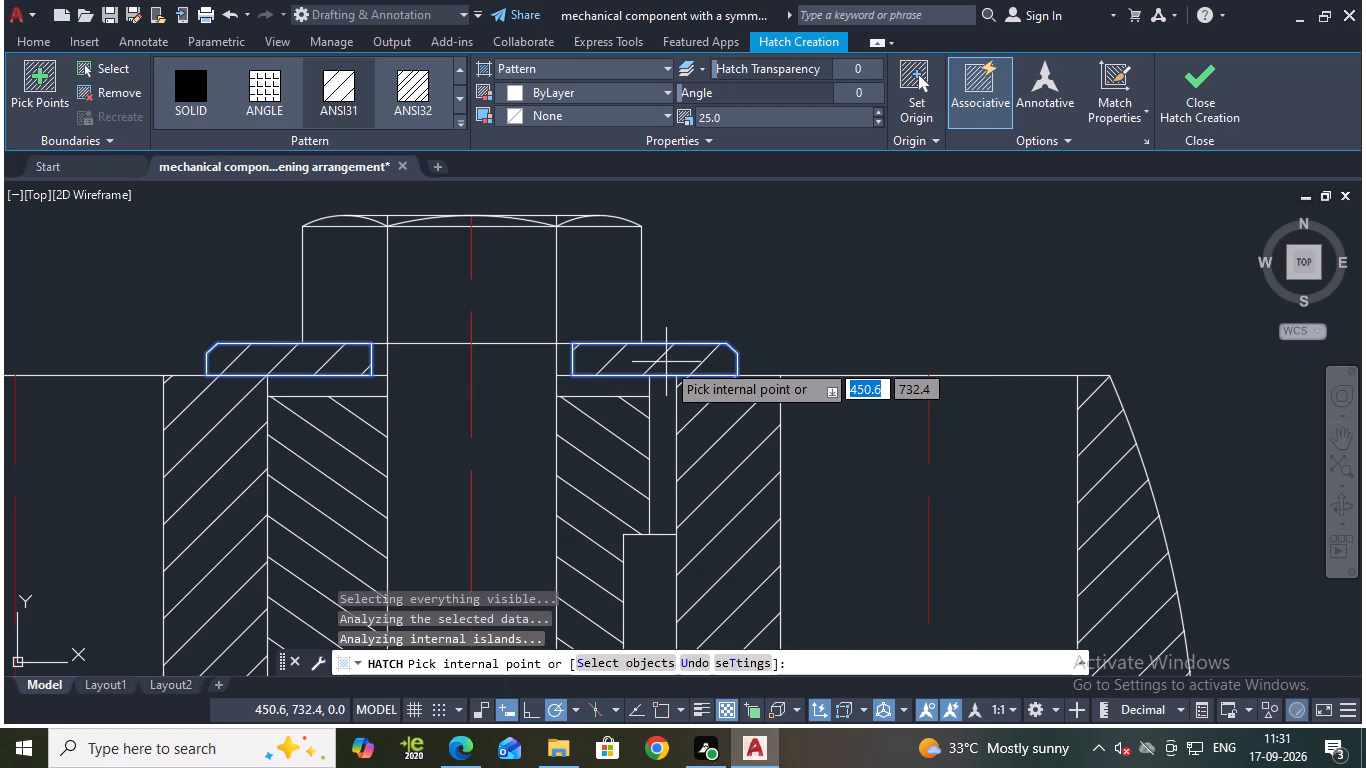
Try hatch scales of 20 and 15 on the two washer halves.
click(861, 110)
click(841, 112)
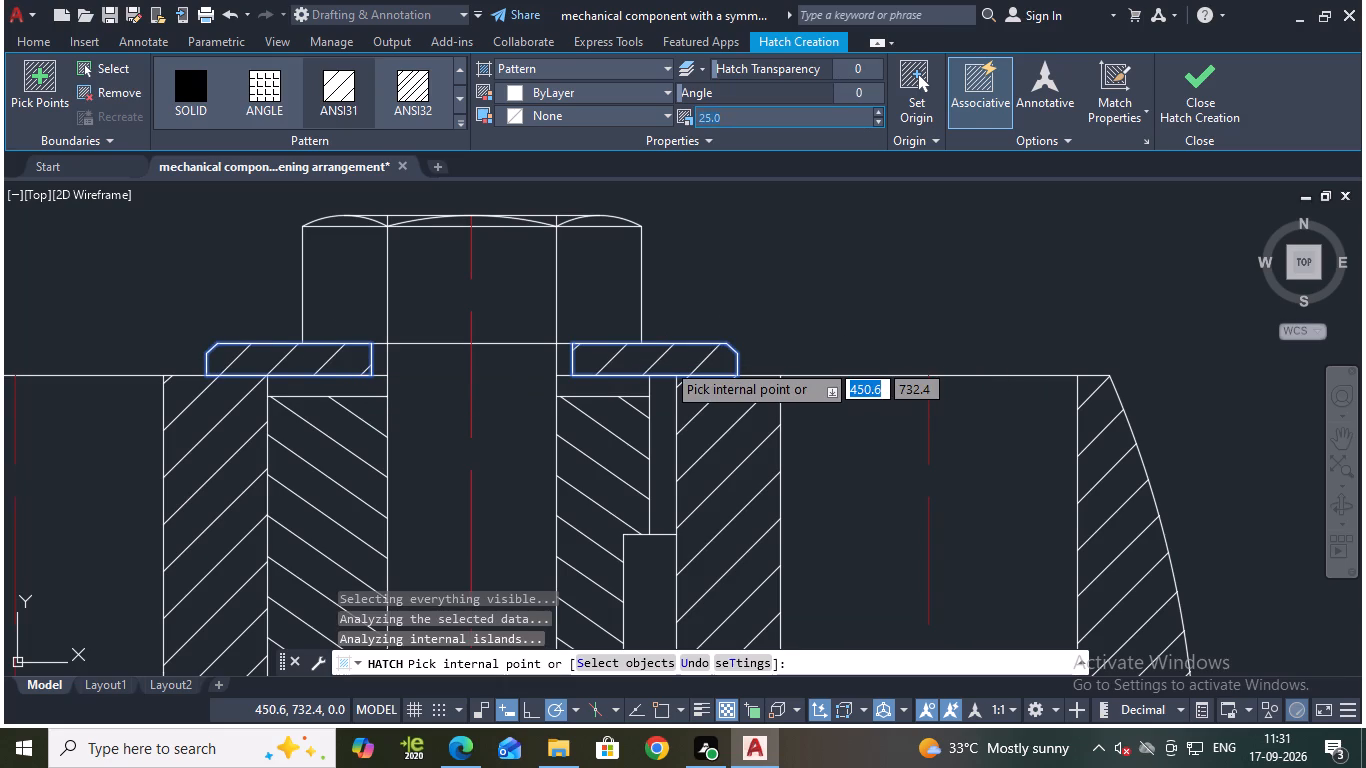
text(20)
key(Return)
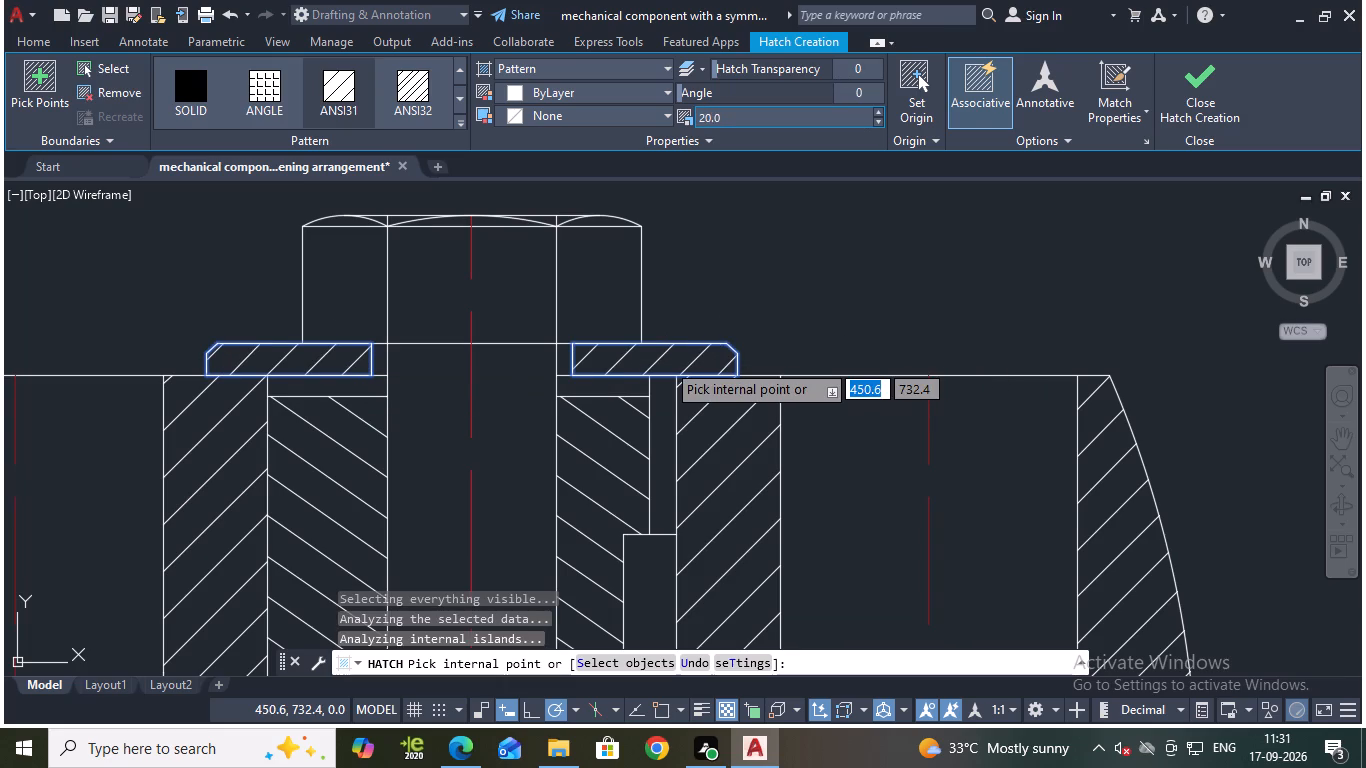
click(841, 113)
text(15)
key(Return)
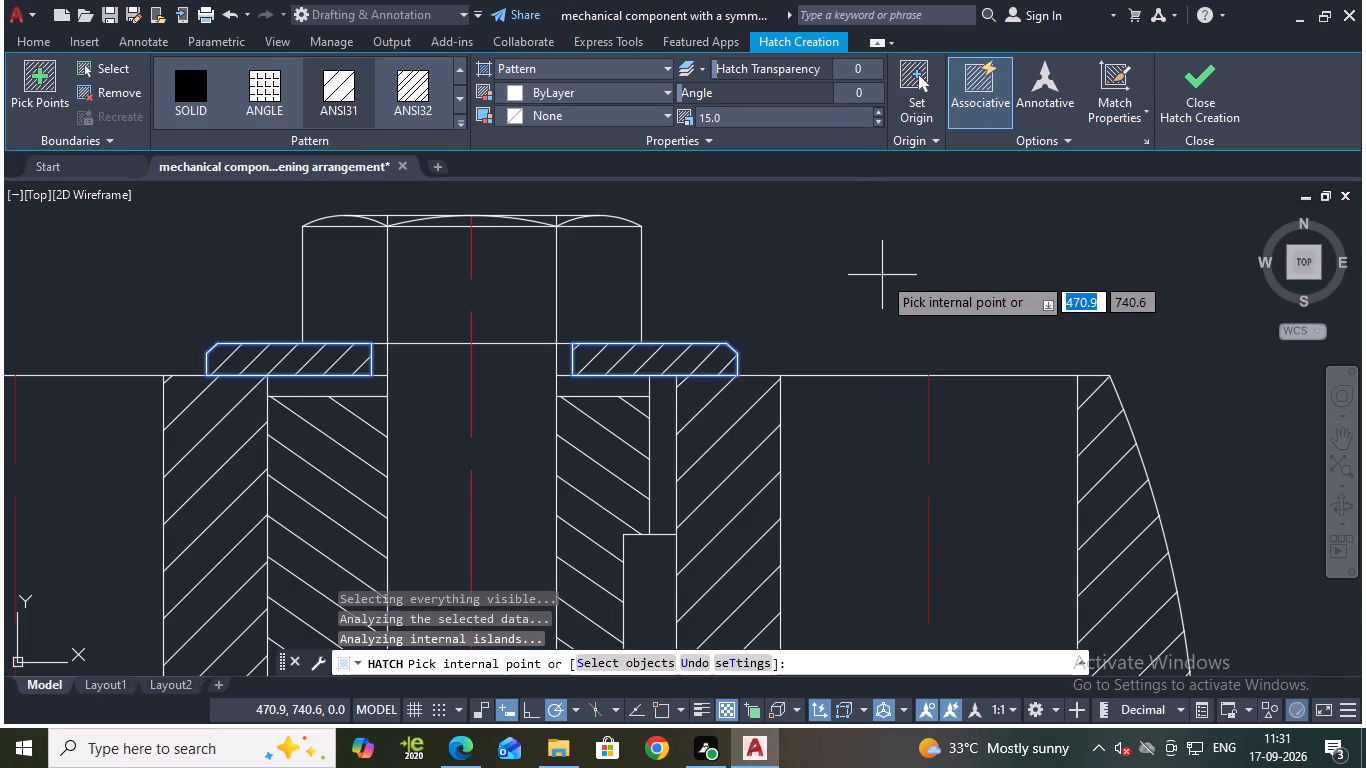
Set the washer hatch's scale to 10.
click(748, 105)
click(746, 115)
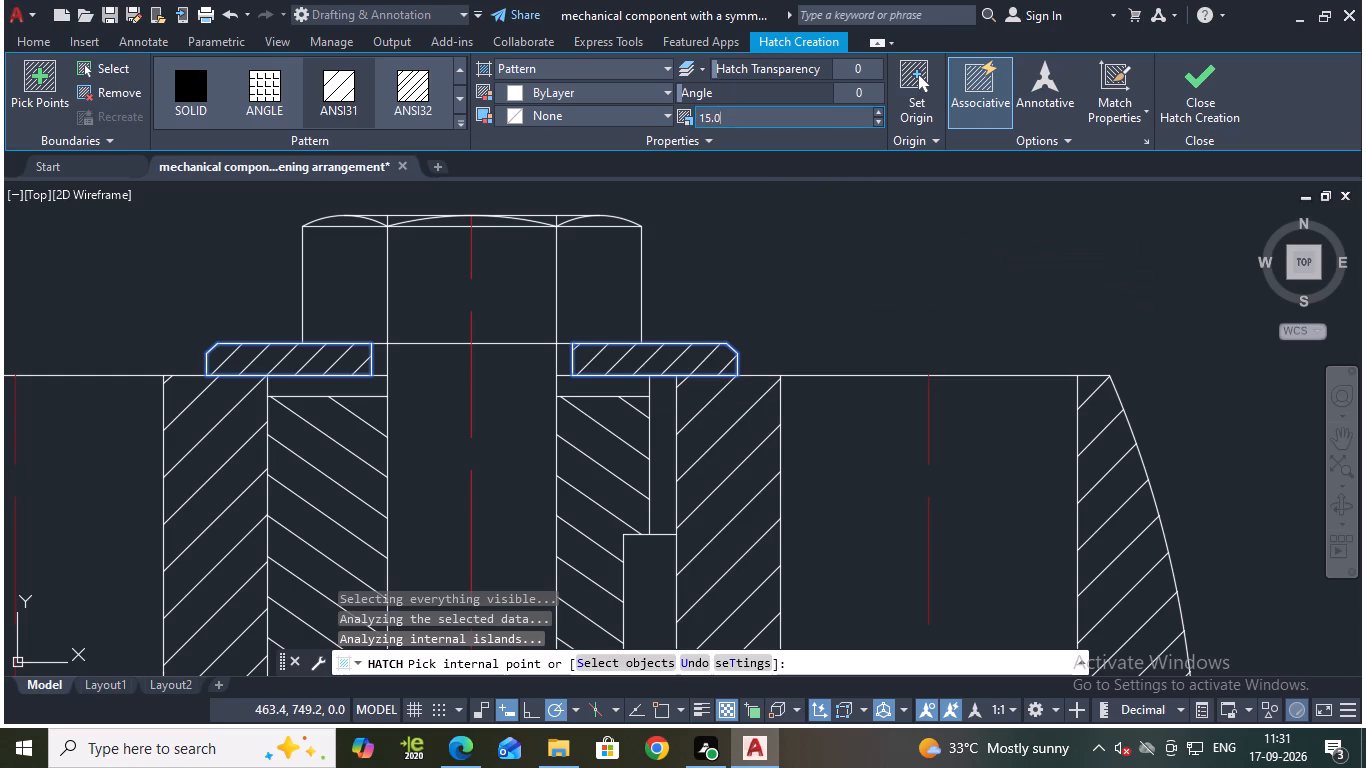
text(10)
key(Return)
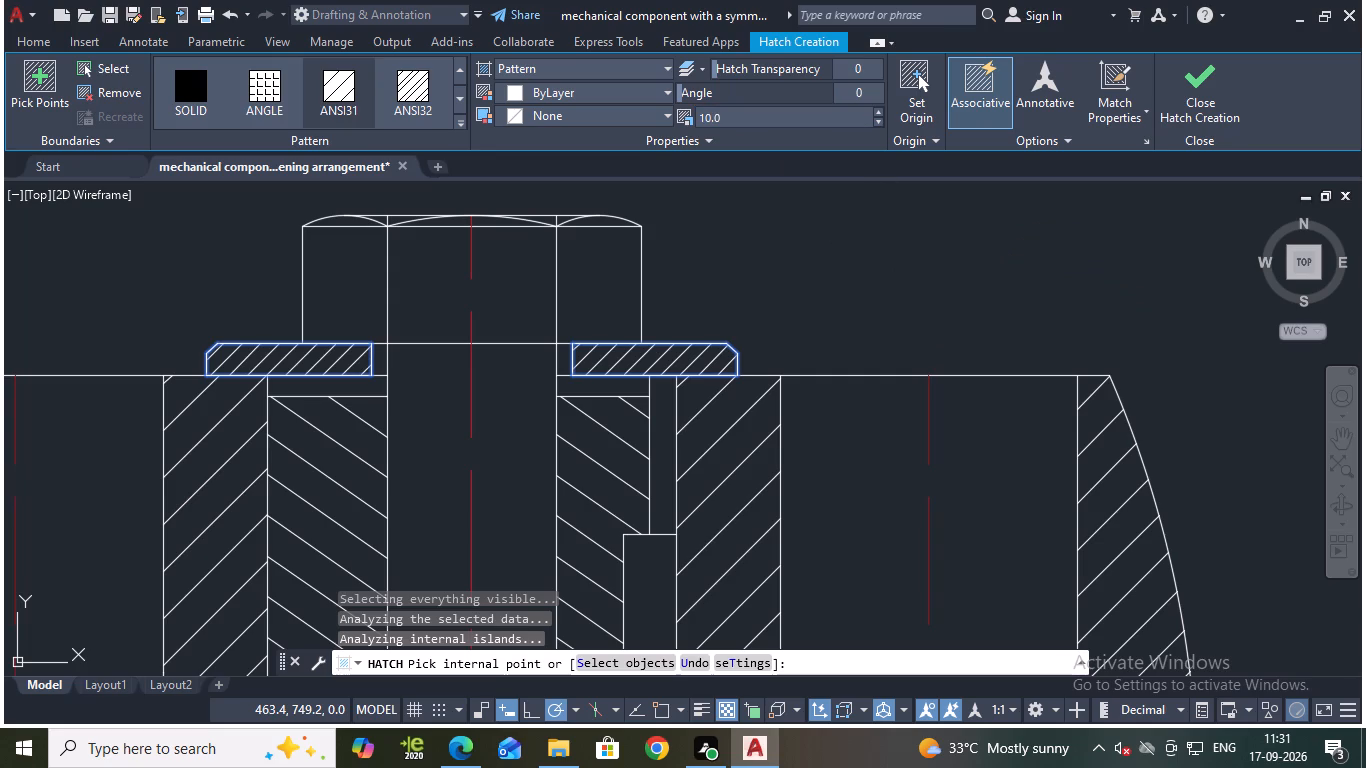
Finish the washer hatching and save the drawing.
key(Escape)
scroll(989, 300, down, 3)
scroll(953, 410, down, 3)
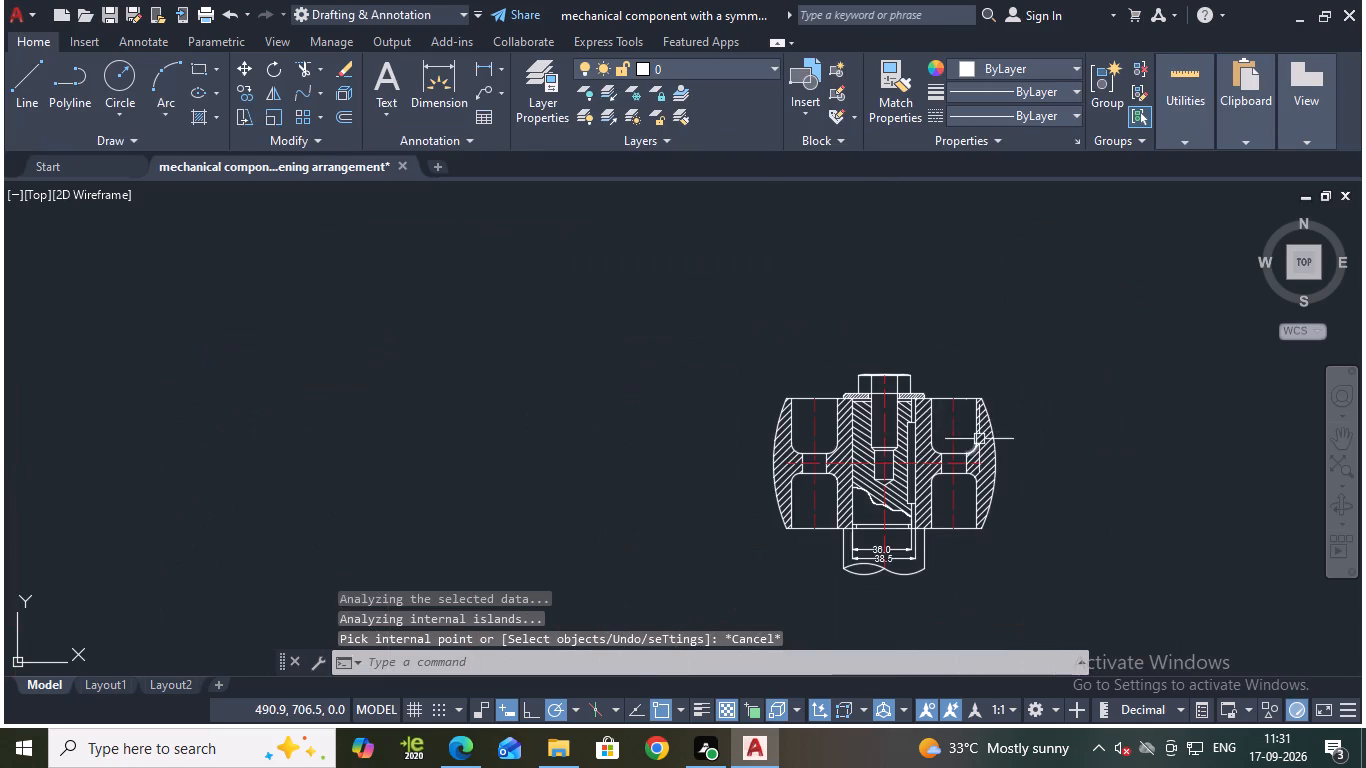
scroll(979, 439, up, 1)
middle_drag(1015, 428, 987, 325)
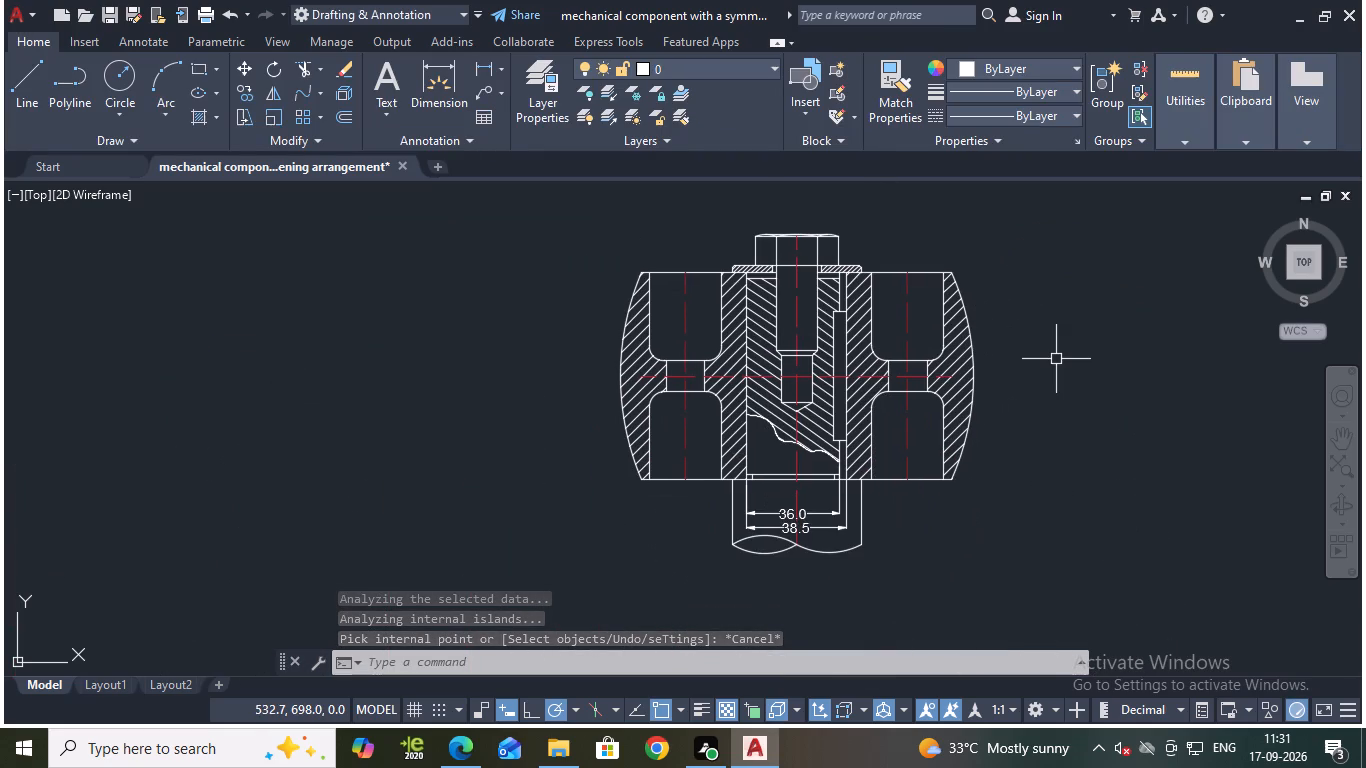
key(ctrl+s)
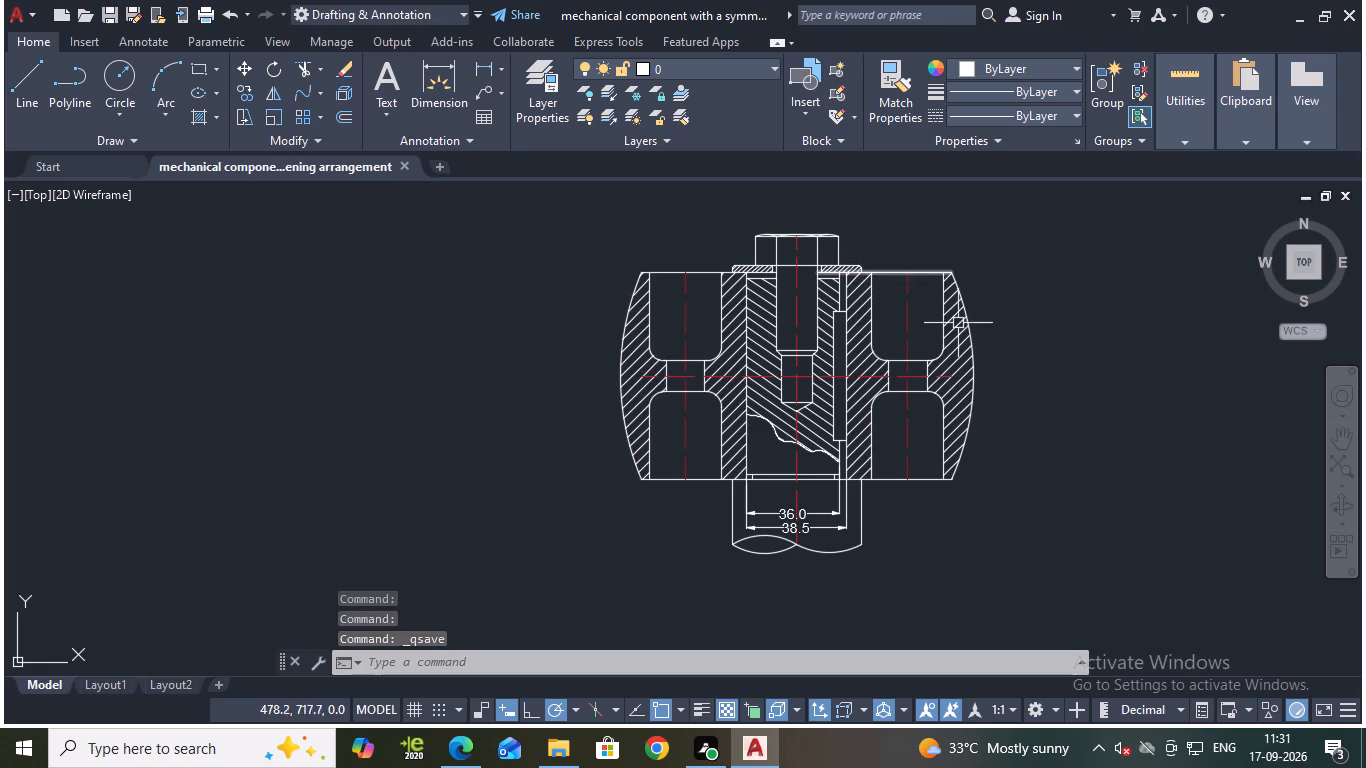
scroll(827, 316, up, 1)
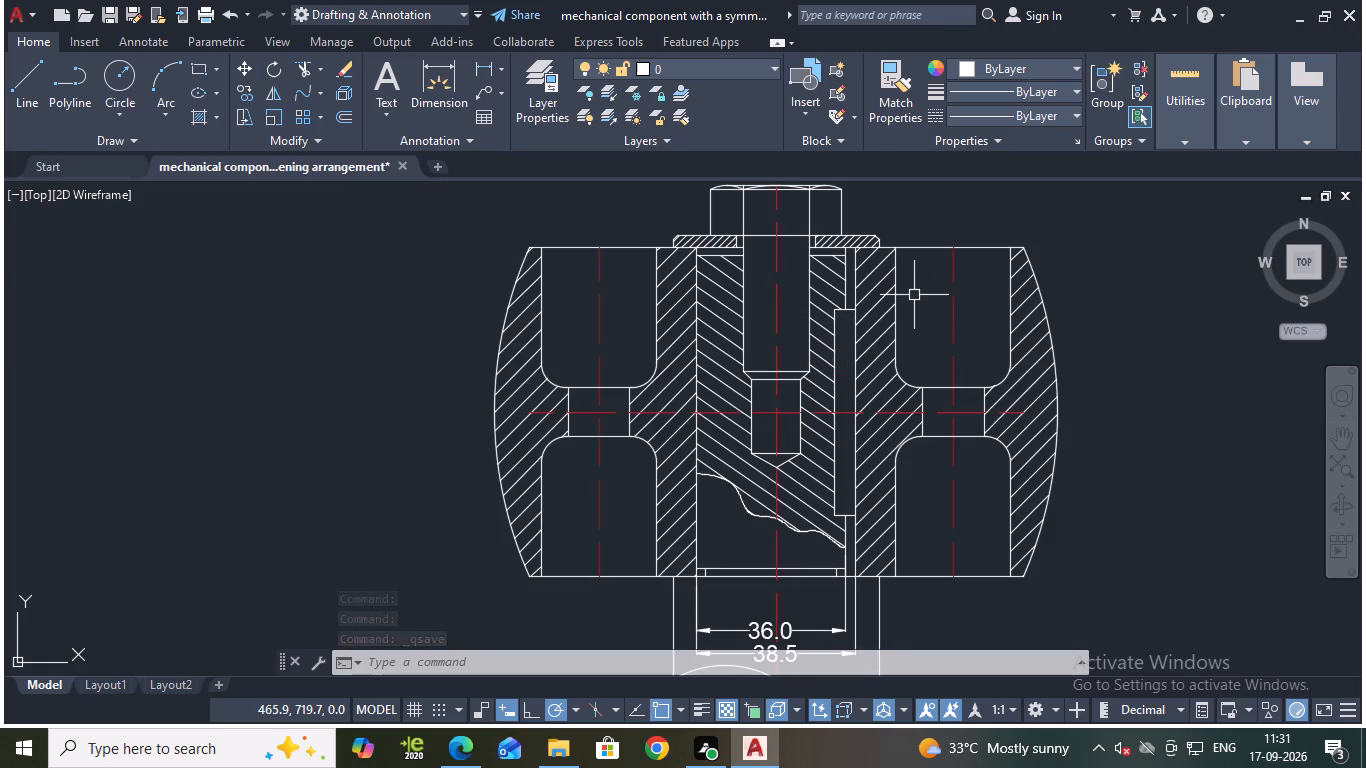
middle_drag(928, 285, 942, 339)
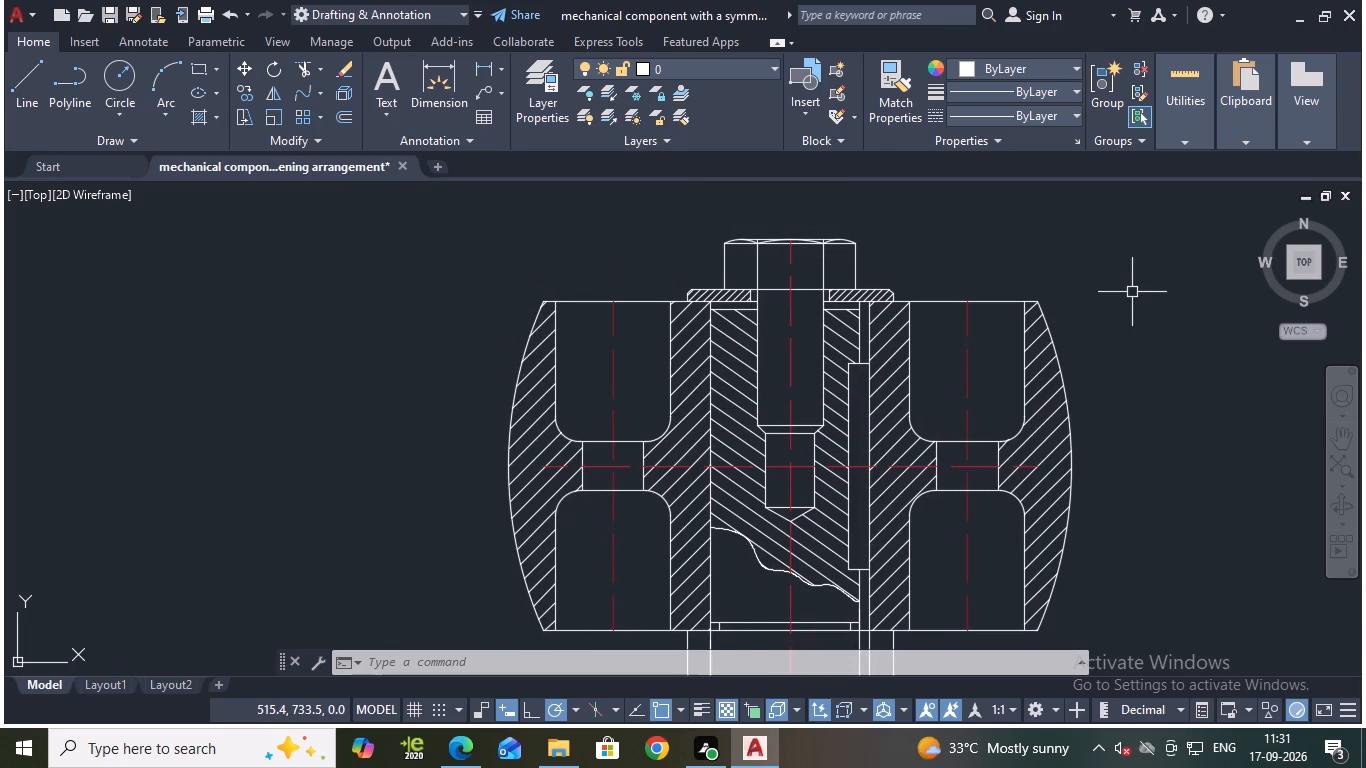
key(ctrl+s)
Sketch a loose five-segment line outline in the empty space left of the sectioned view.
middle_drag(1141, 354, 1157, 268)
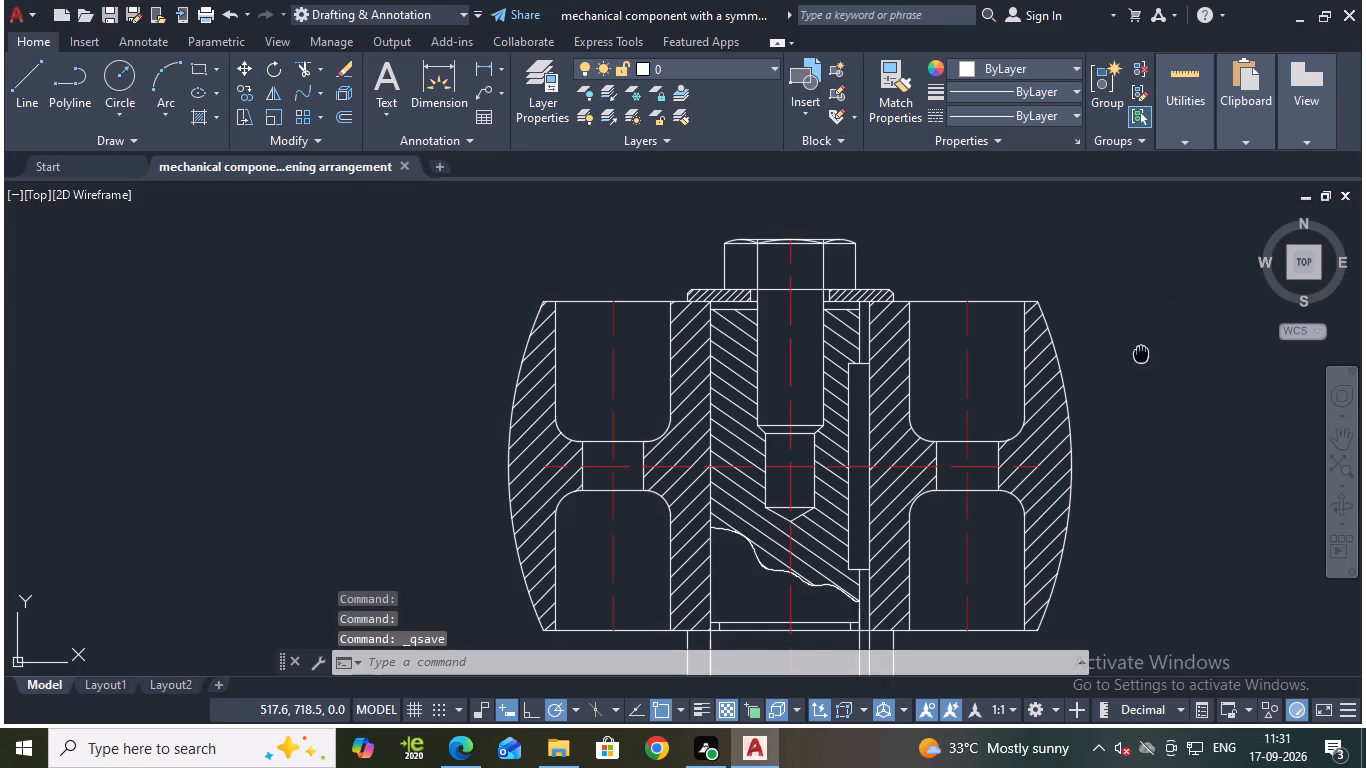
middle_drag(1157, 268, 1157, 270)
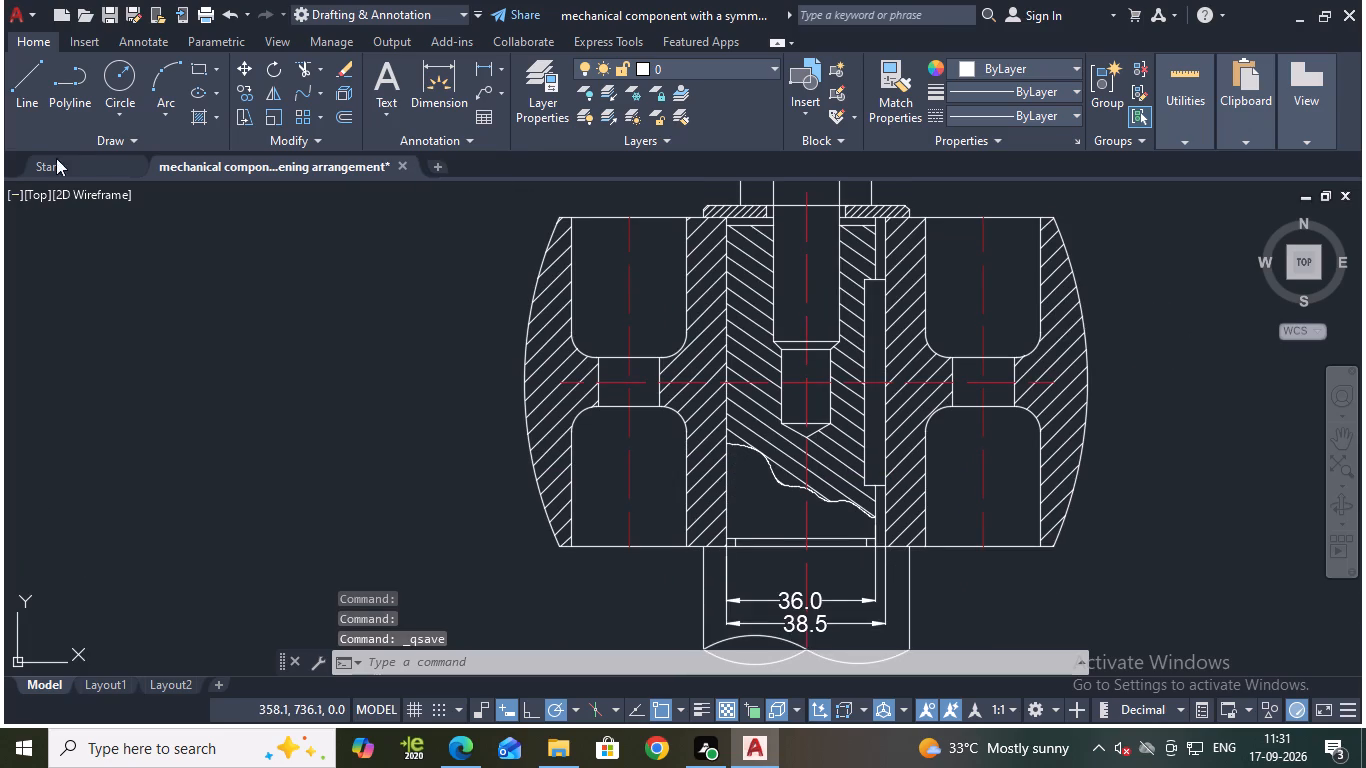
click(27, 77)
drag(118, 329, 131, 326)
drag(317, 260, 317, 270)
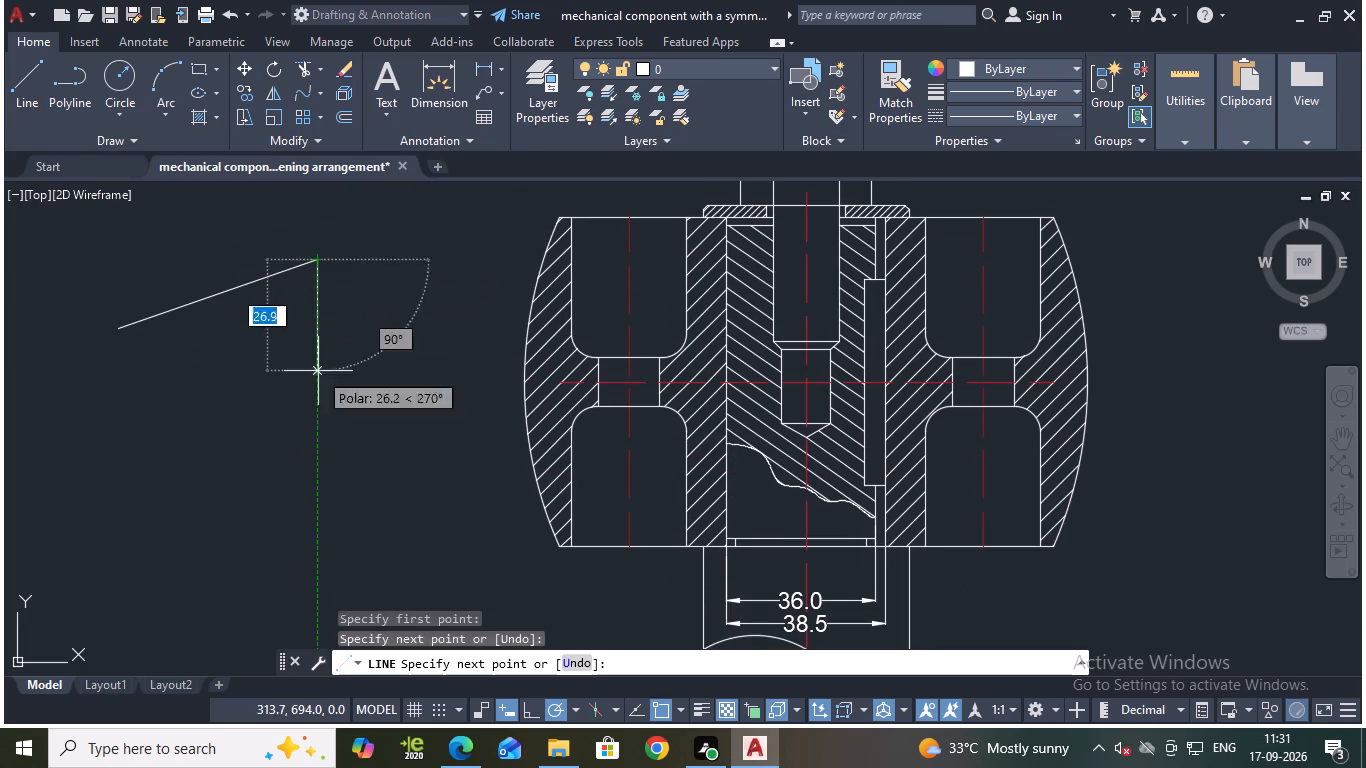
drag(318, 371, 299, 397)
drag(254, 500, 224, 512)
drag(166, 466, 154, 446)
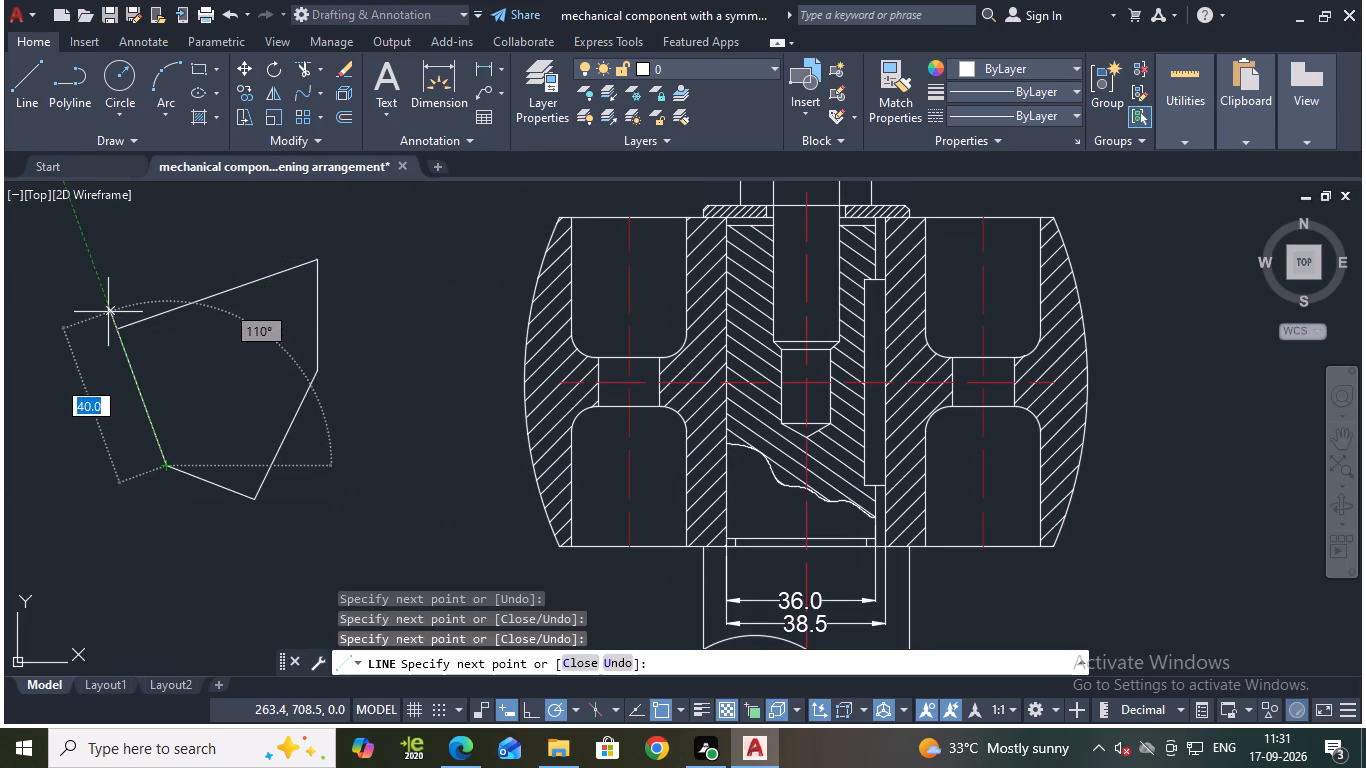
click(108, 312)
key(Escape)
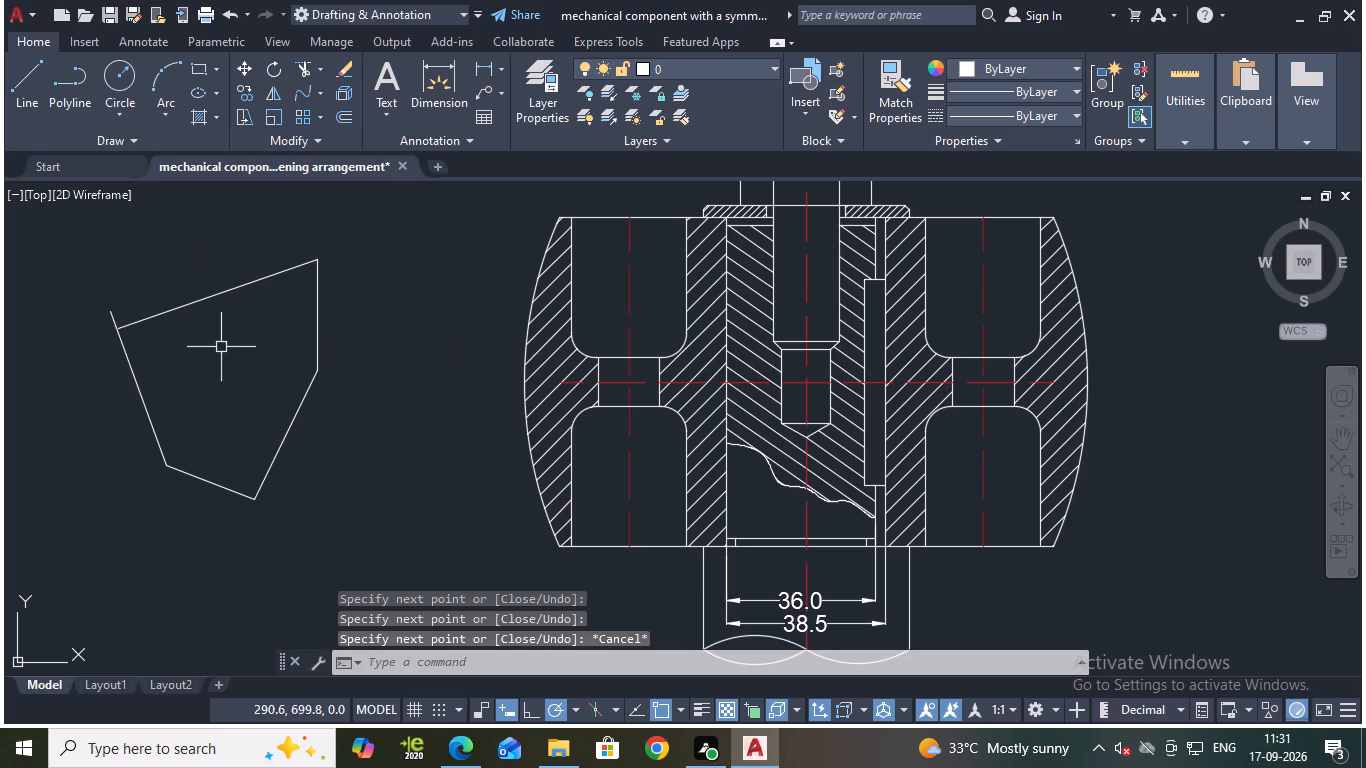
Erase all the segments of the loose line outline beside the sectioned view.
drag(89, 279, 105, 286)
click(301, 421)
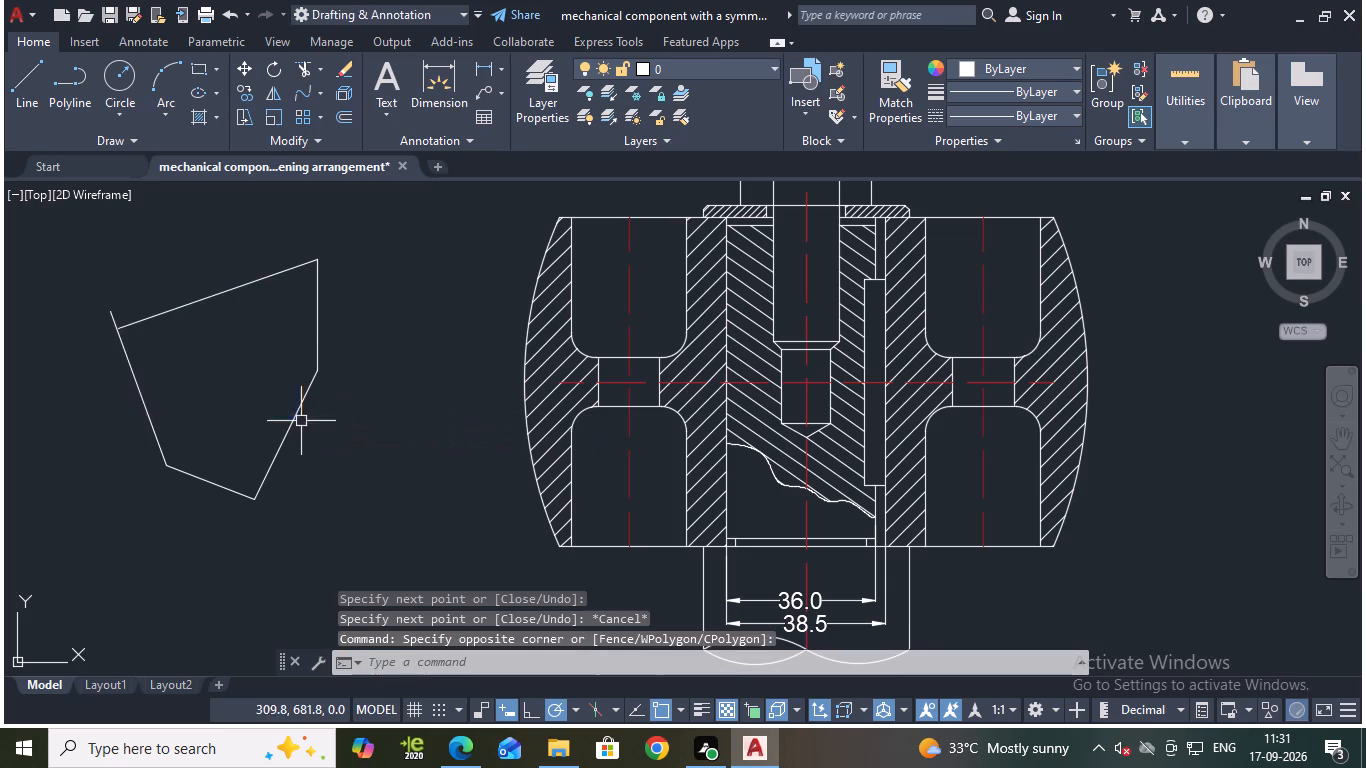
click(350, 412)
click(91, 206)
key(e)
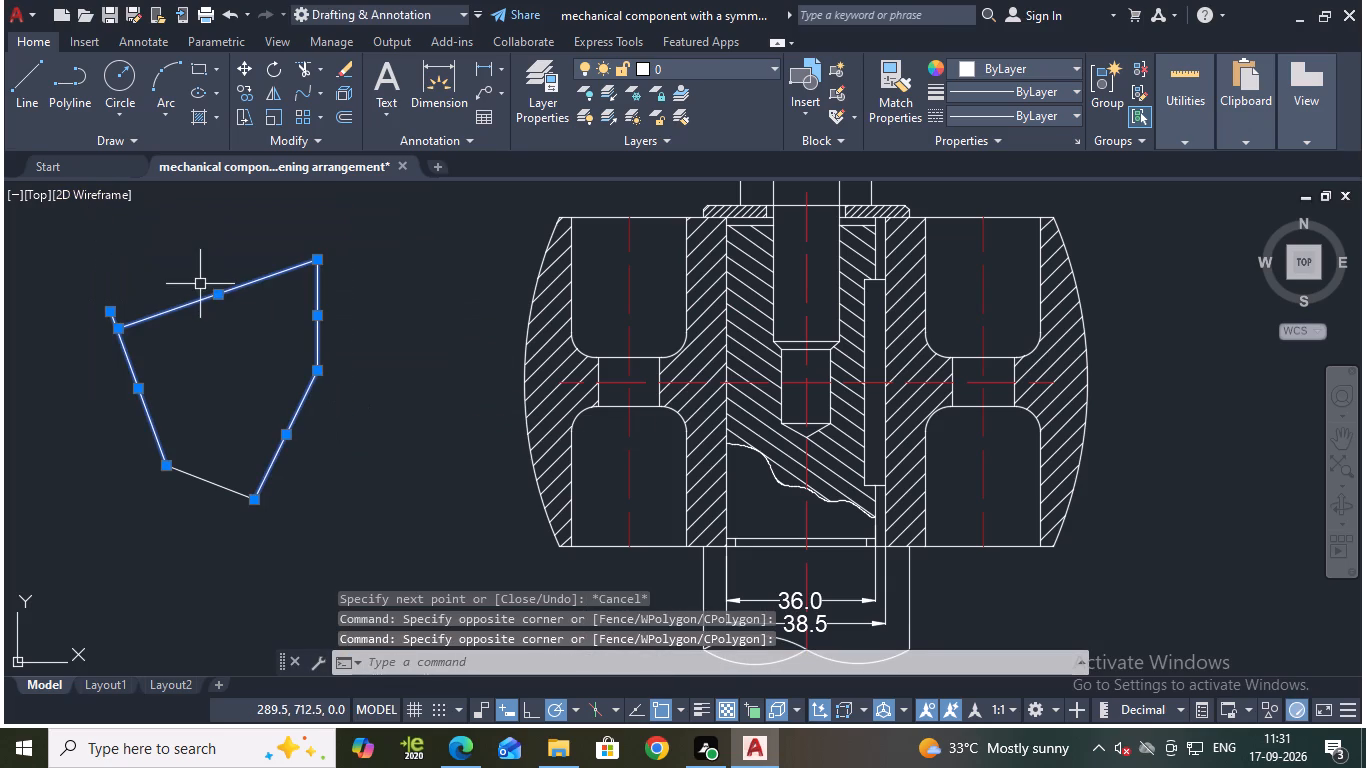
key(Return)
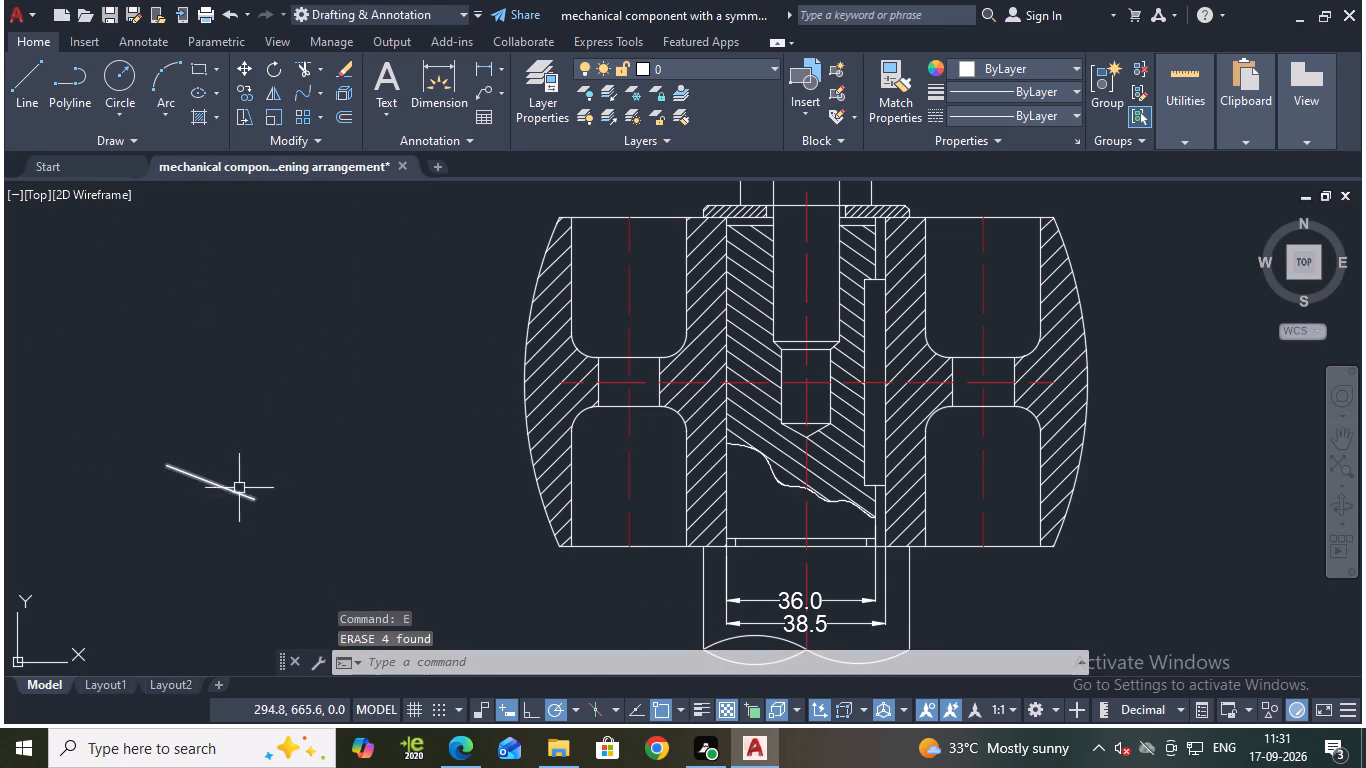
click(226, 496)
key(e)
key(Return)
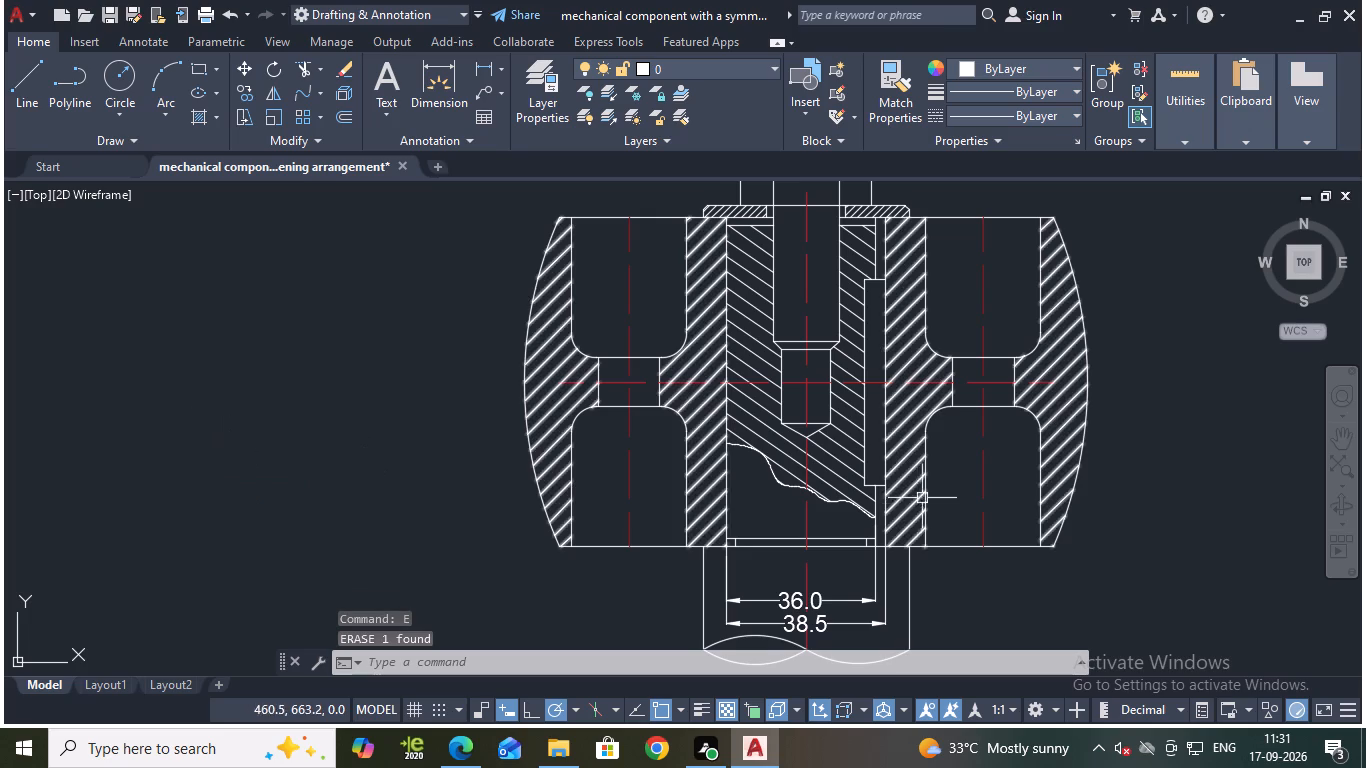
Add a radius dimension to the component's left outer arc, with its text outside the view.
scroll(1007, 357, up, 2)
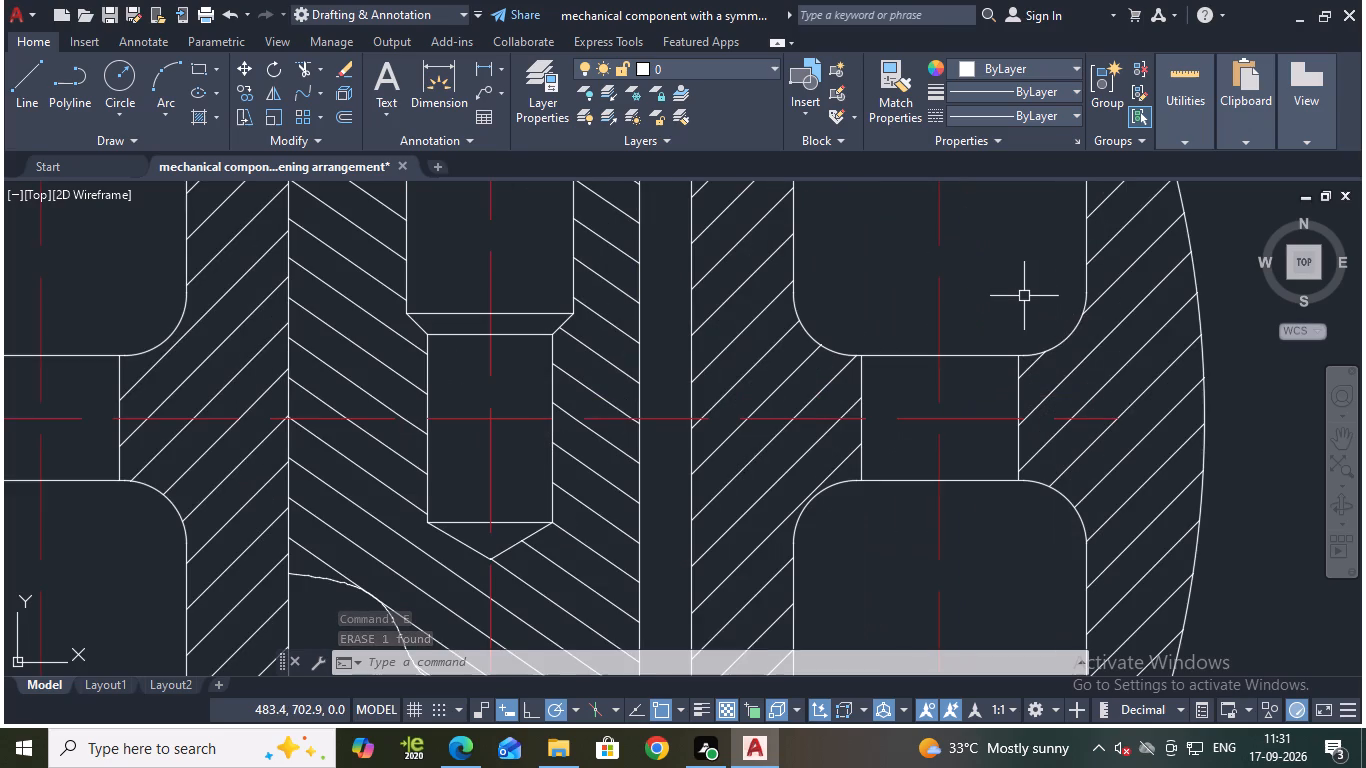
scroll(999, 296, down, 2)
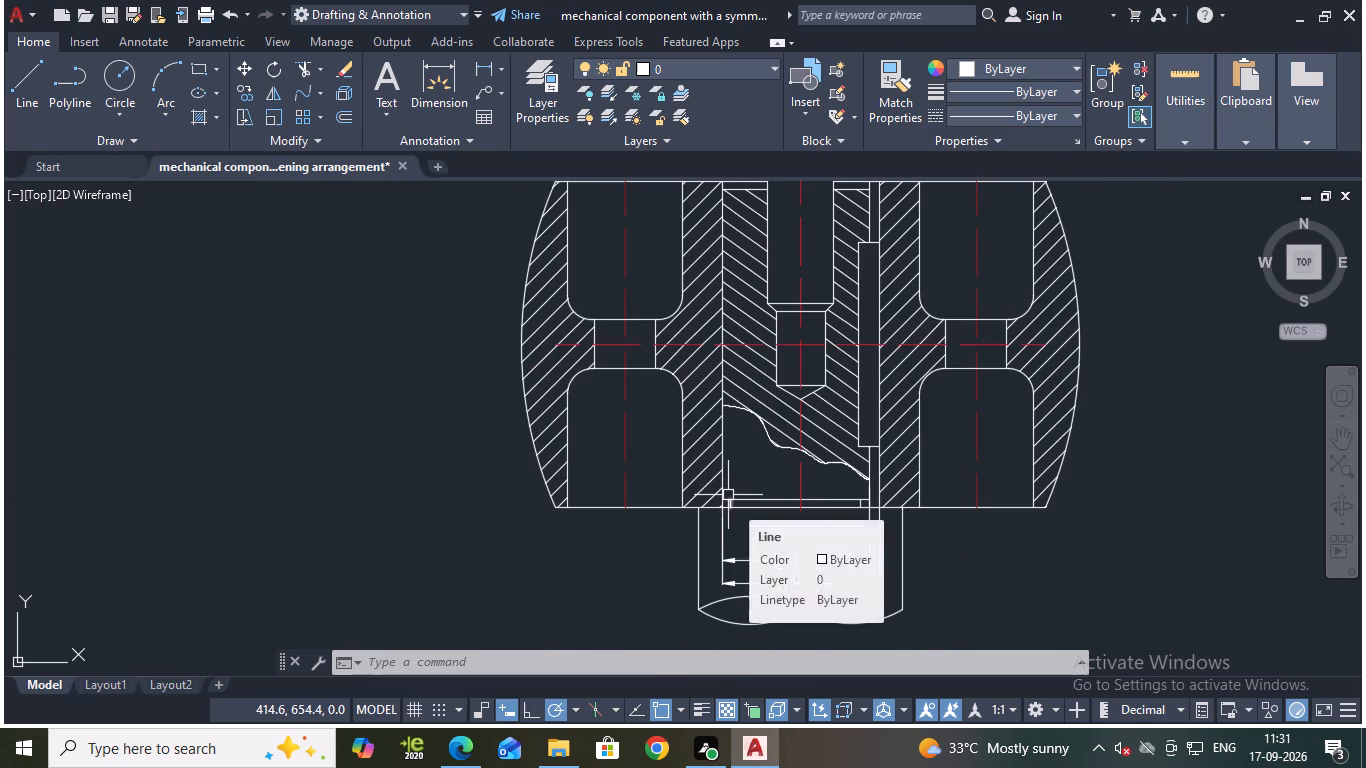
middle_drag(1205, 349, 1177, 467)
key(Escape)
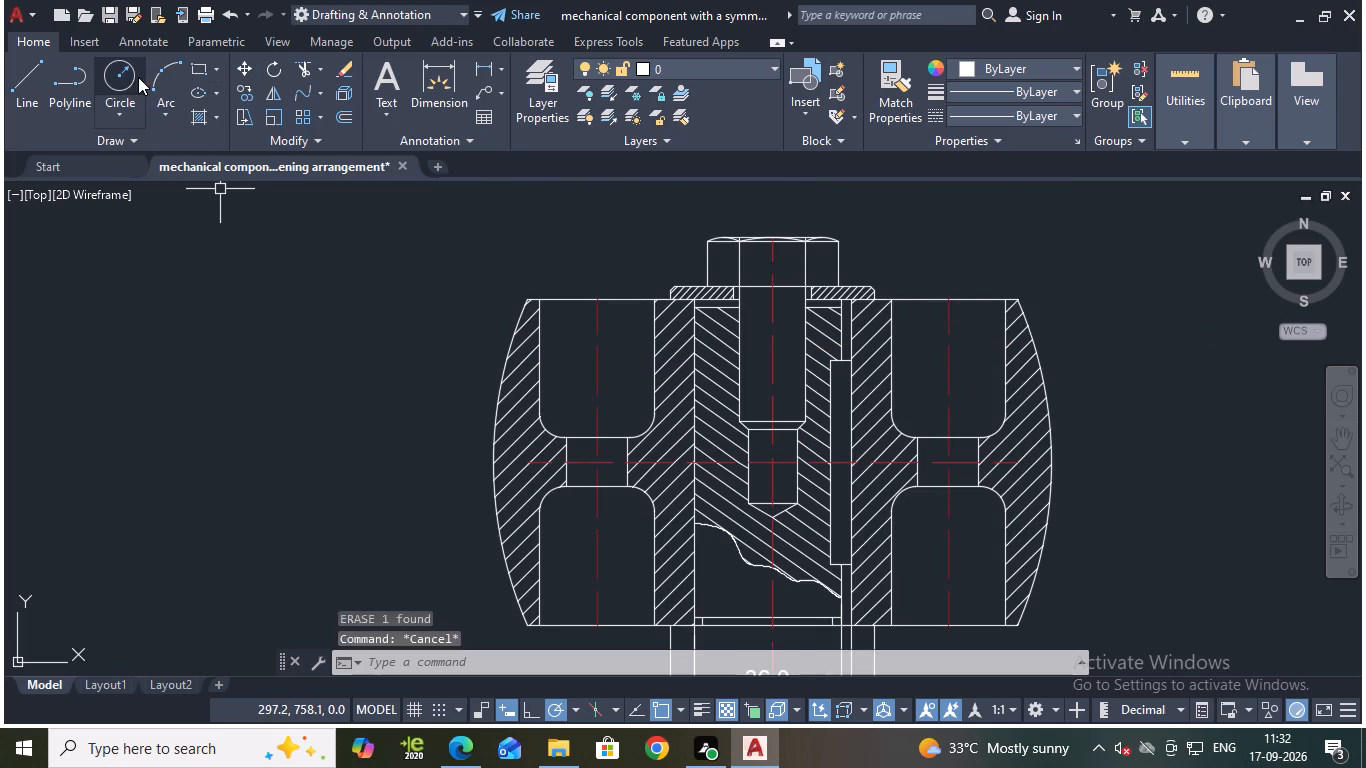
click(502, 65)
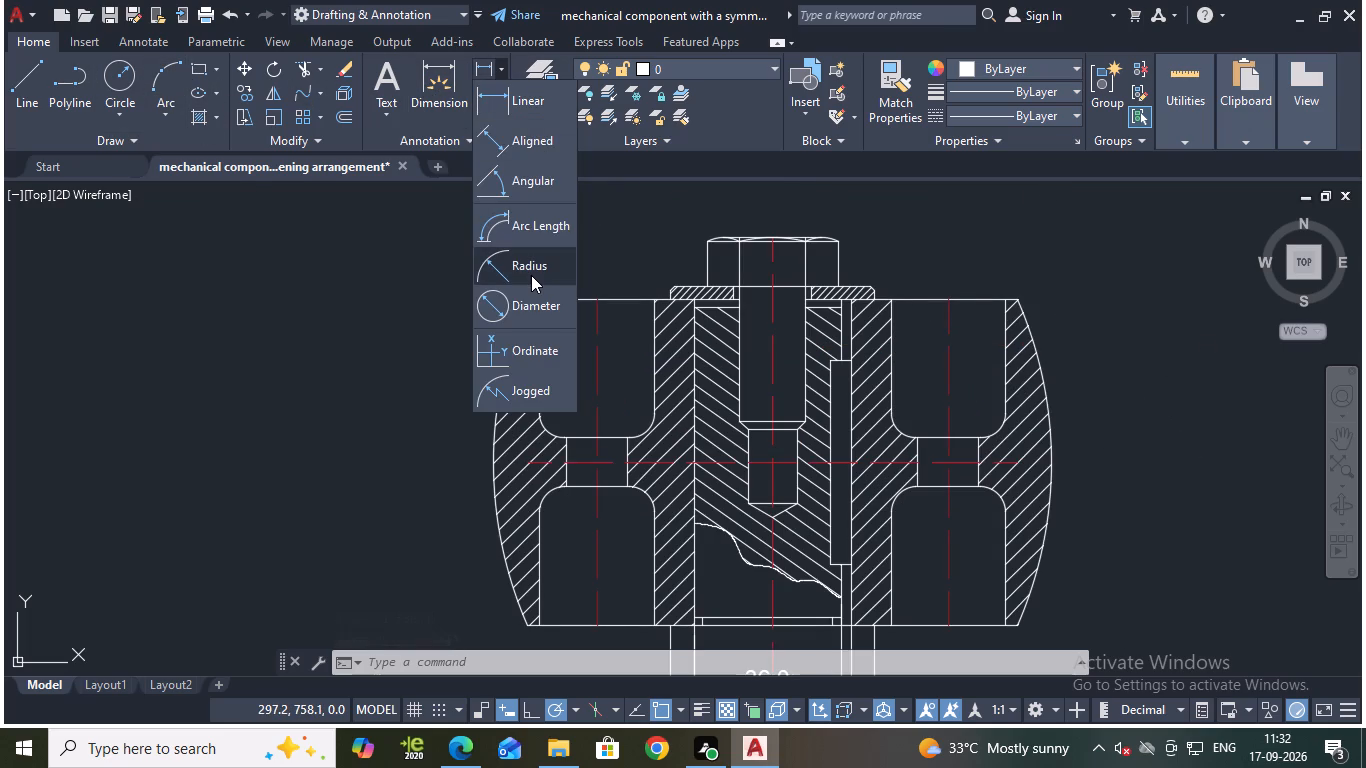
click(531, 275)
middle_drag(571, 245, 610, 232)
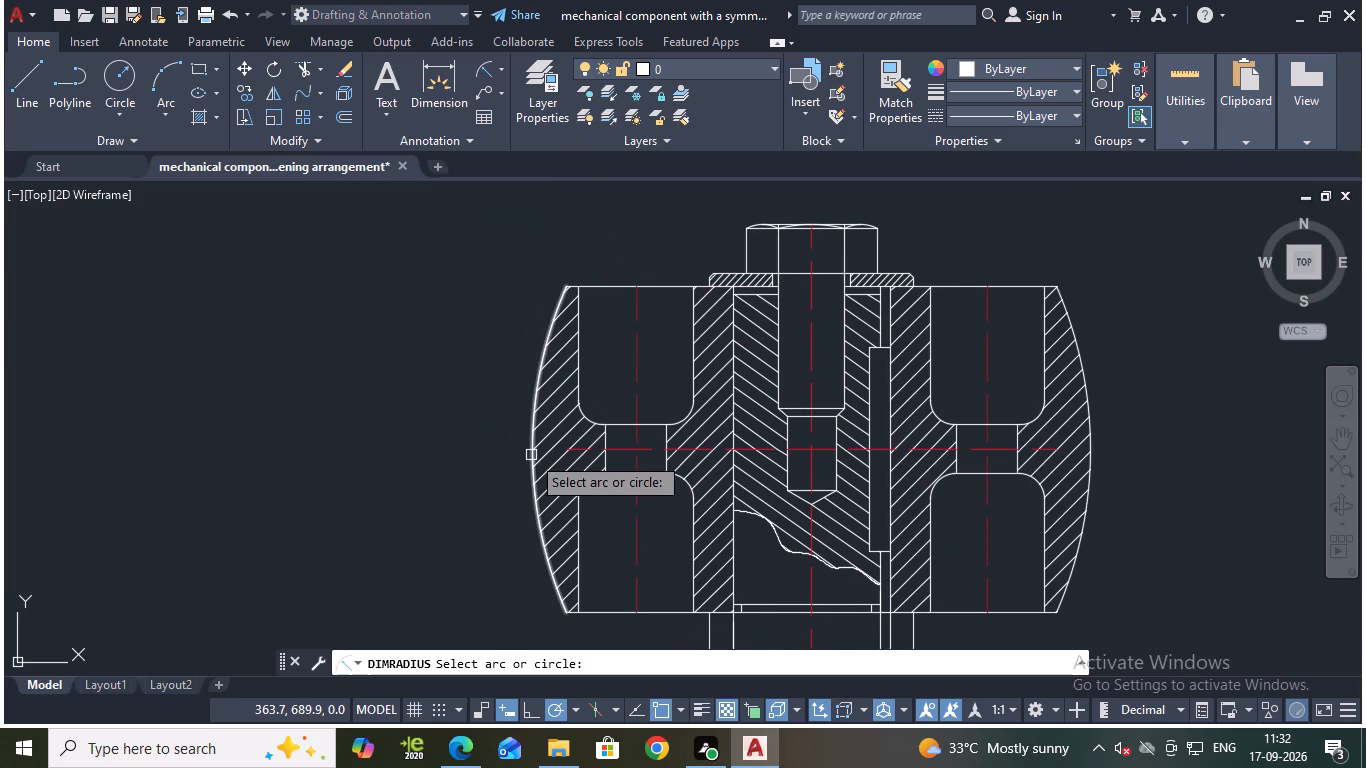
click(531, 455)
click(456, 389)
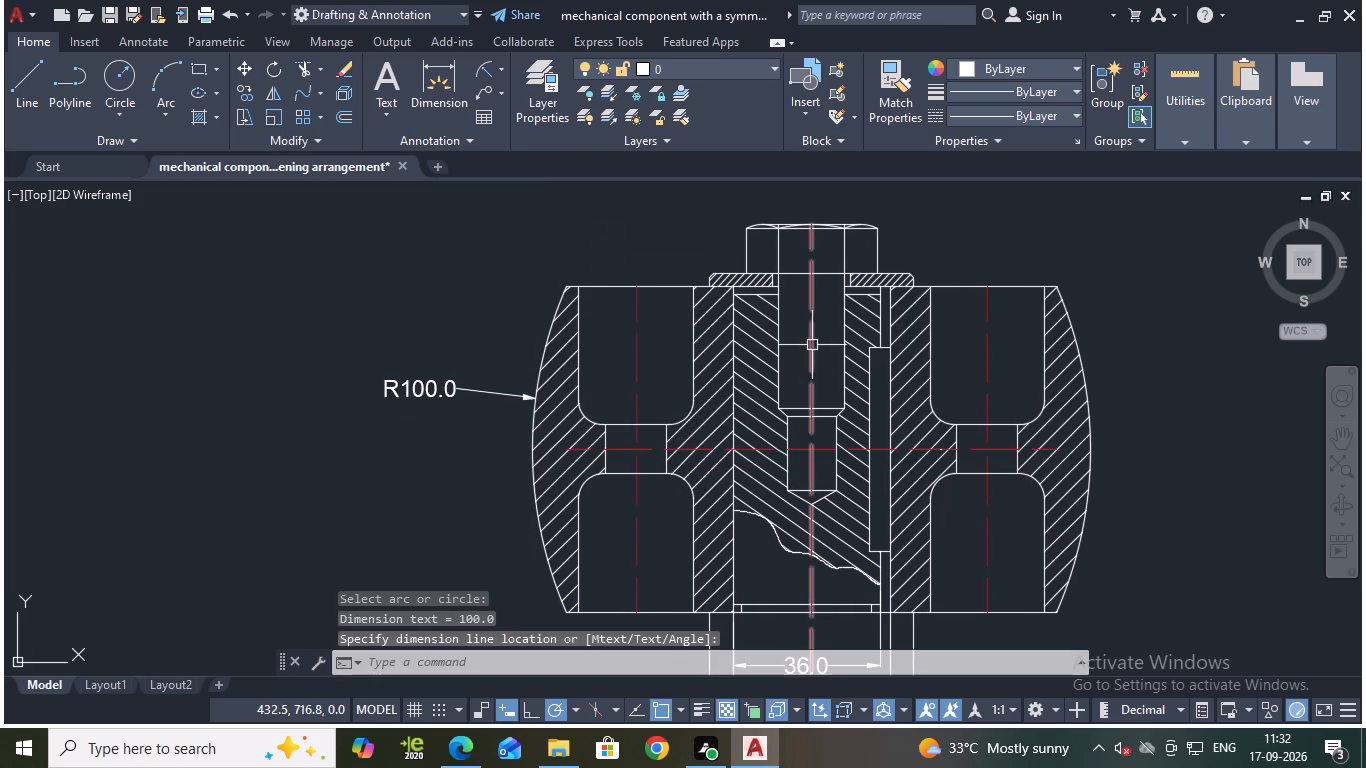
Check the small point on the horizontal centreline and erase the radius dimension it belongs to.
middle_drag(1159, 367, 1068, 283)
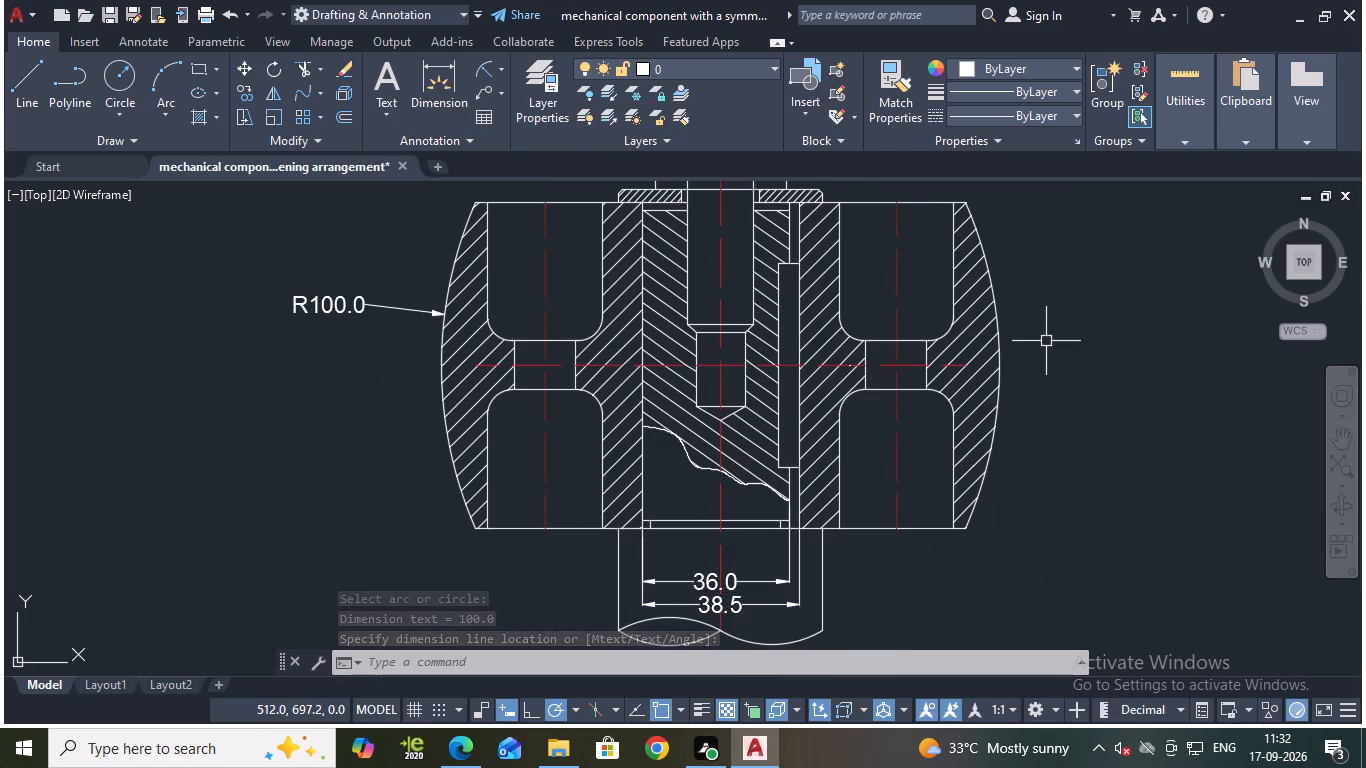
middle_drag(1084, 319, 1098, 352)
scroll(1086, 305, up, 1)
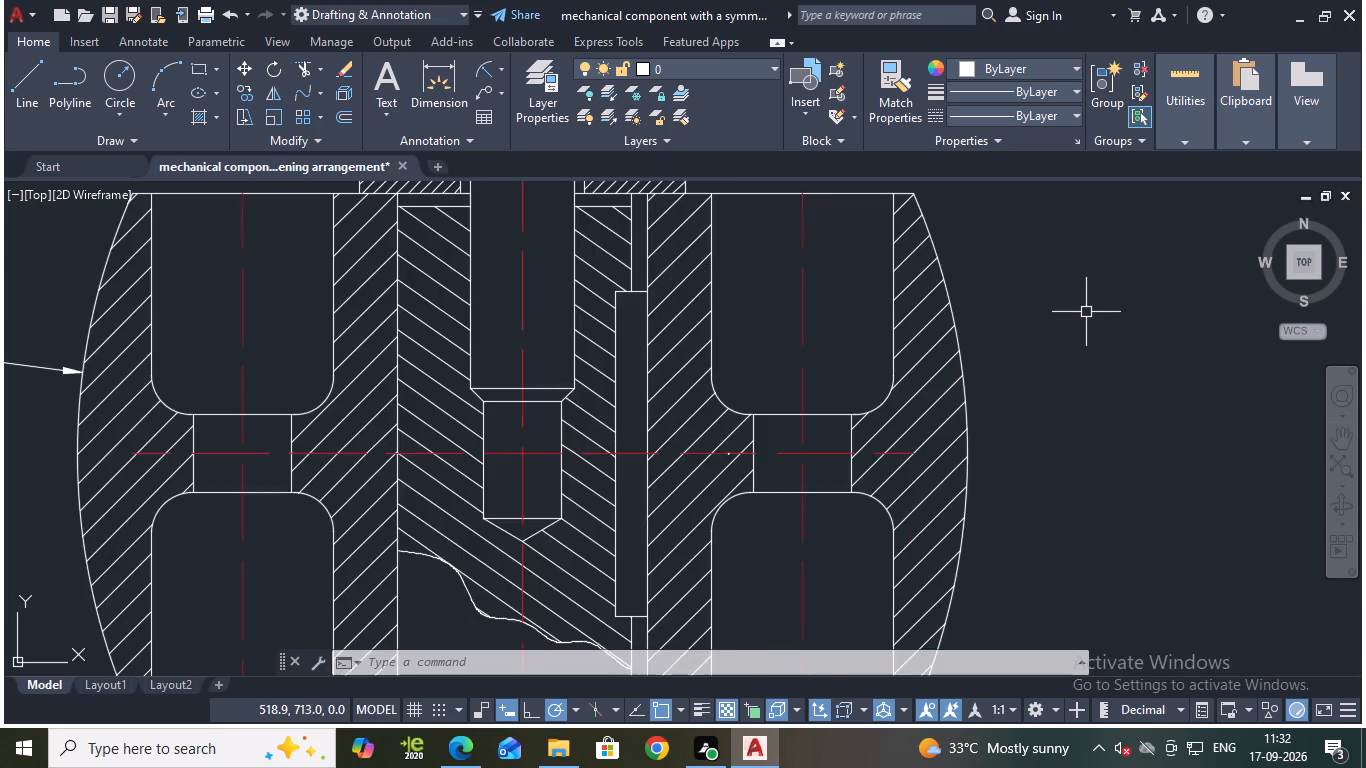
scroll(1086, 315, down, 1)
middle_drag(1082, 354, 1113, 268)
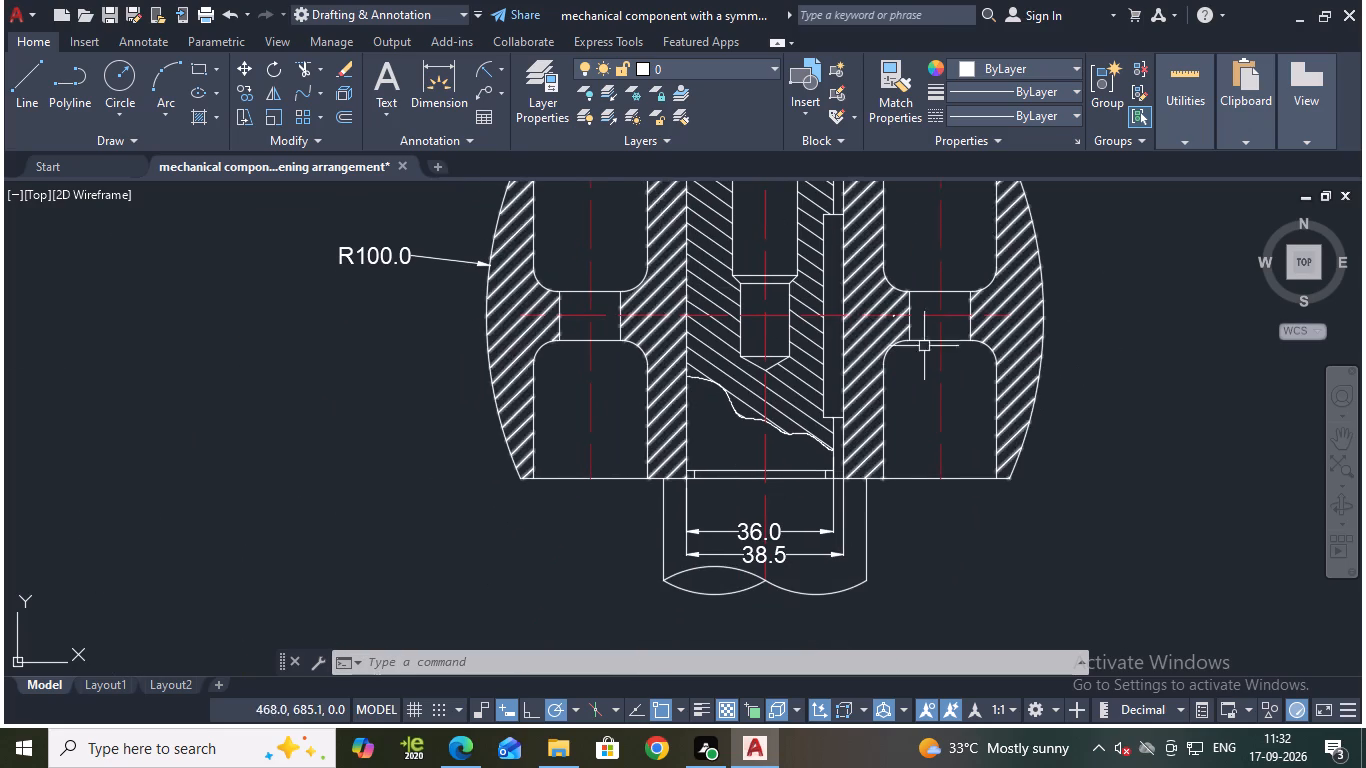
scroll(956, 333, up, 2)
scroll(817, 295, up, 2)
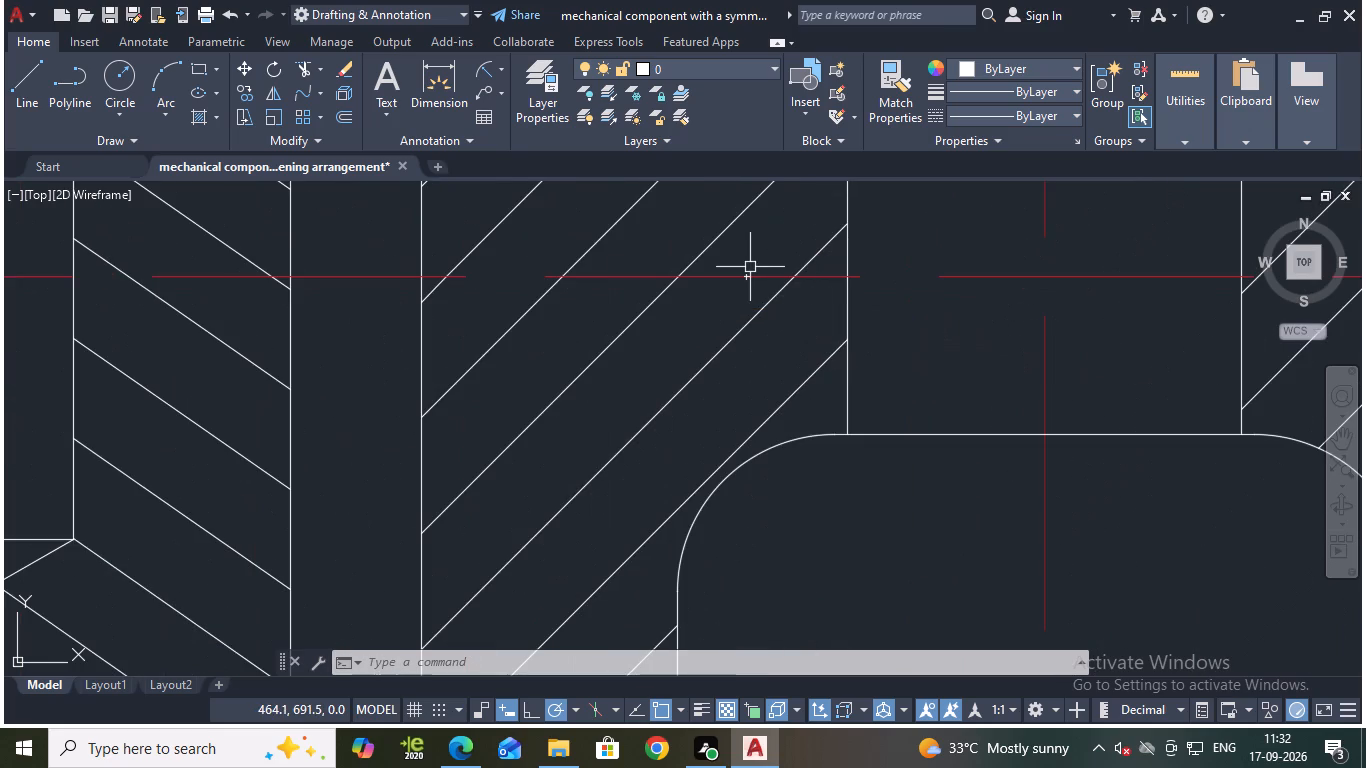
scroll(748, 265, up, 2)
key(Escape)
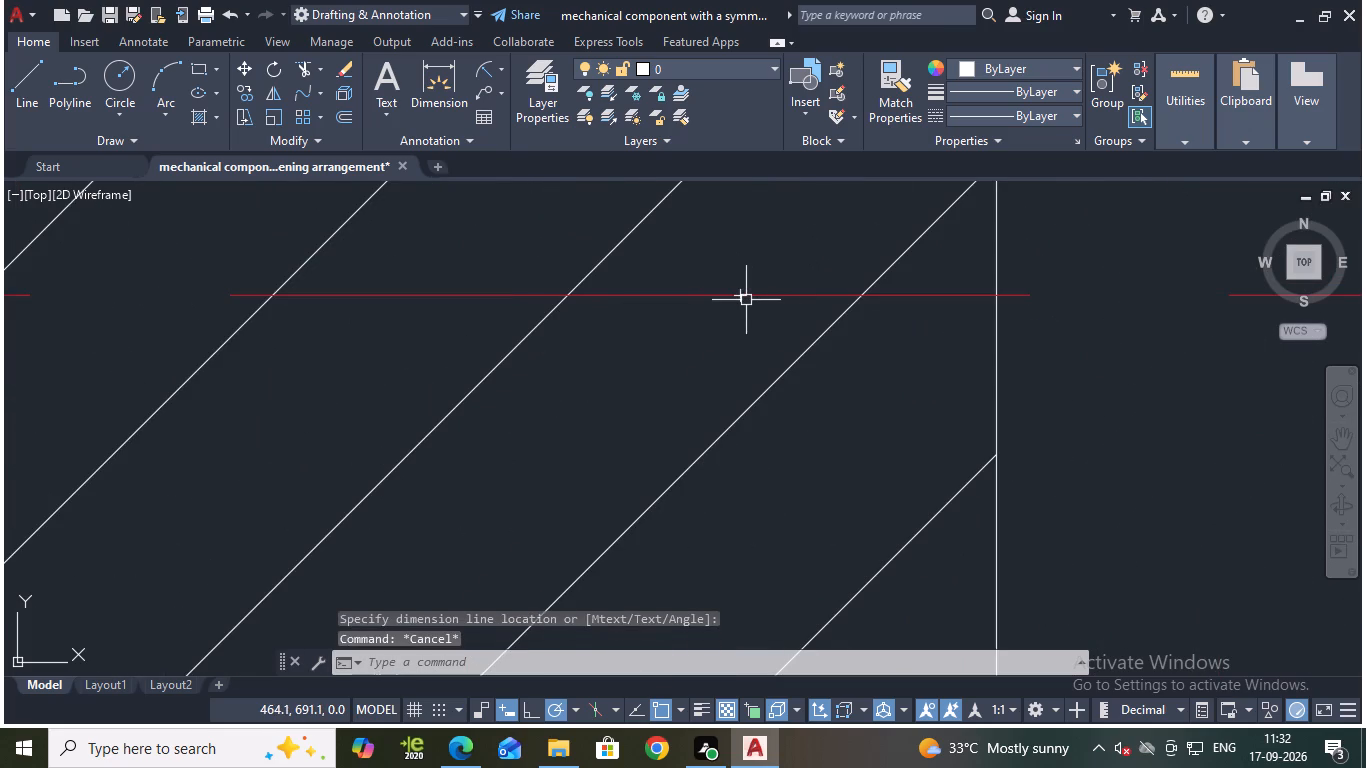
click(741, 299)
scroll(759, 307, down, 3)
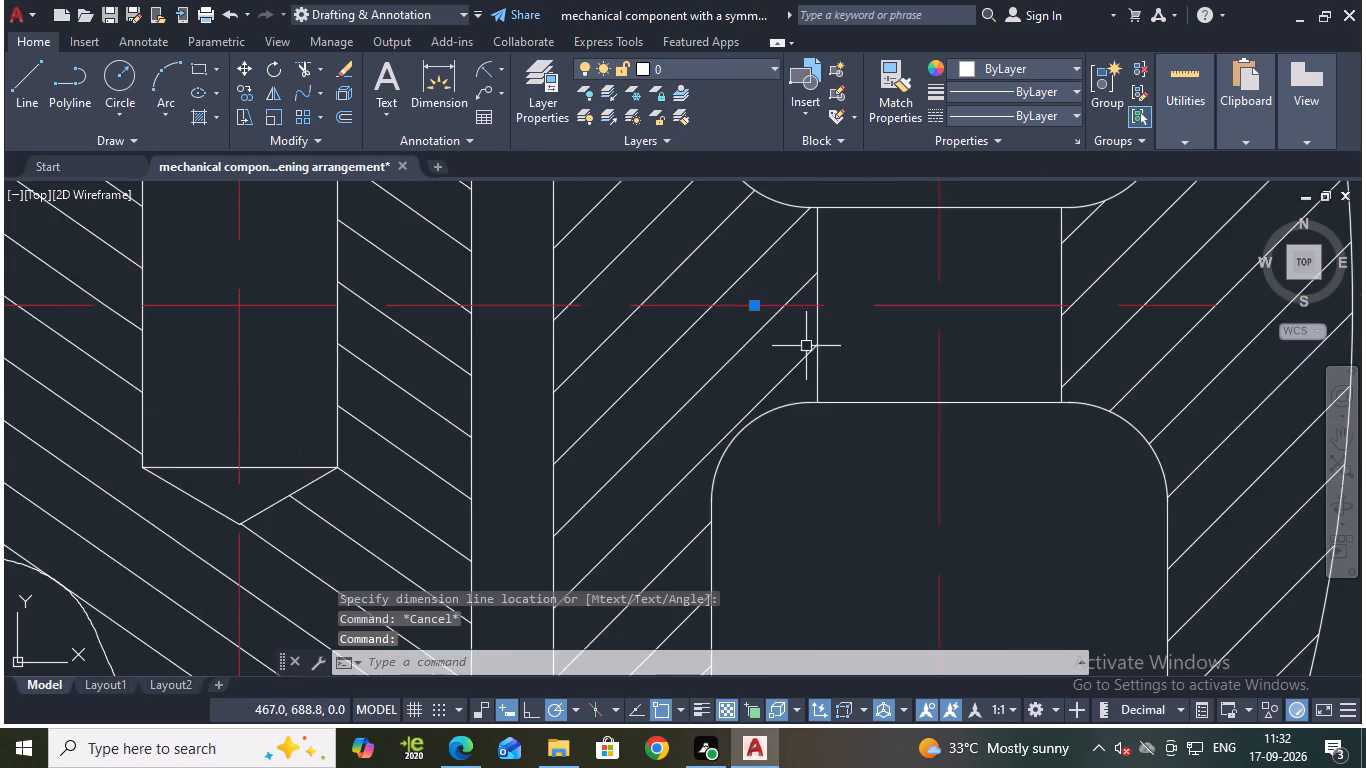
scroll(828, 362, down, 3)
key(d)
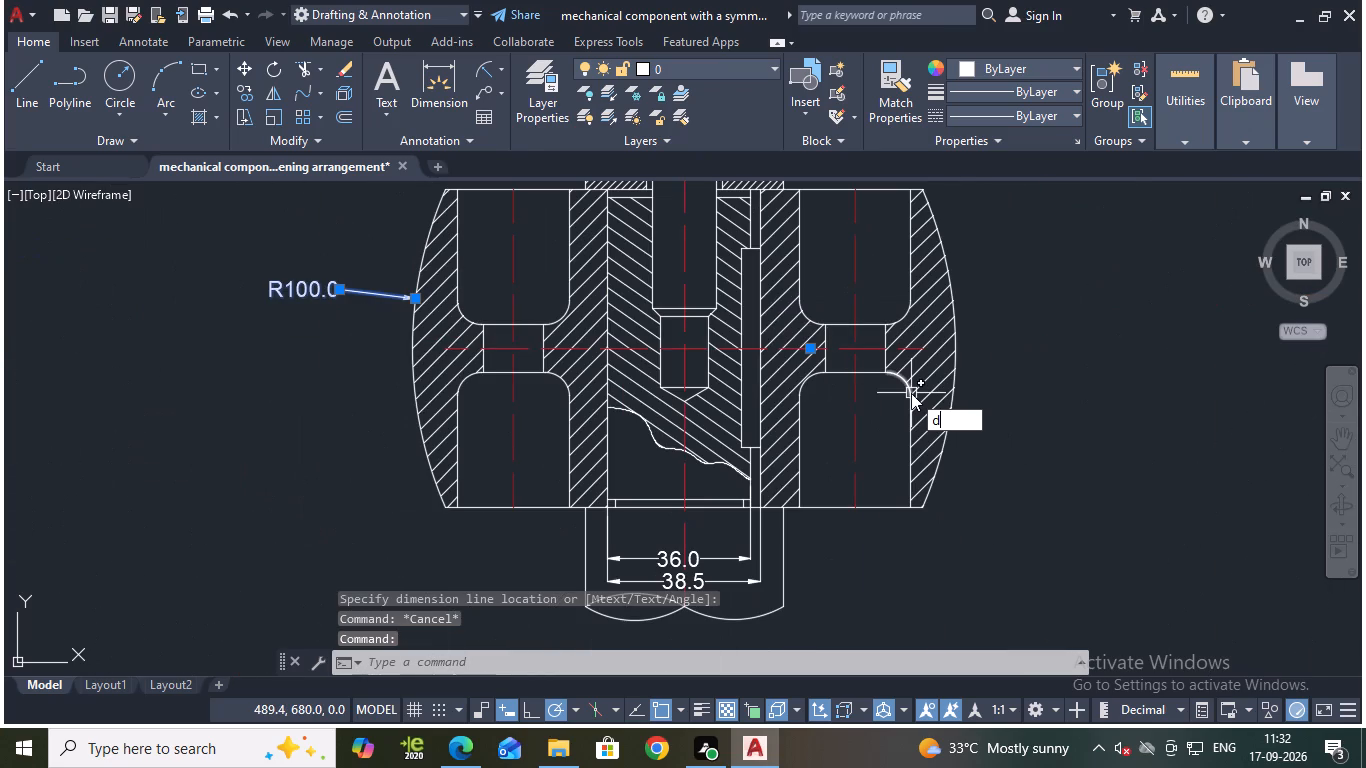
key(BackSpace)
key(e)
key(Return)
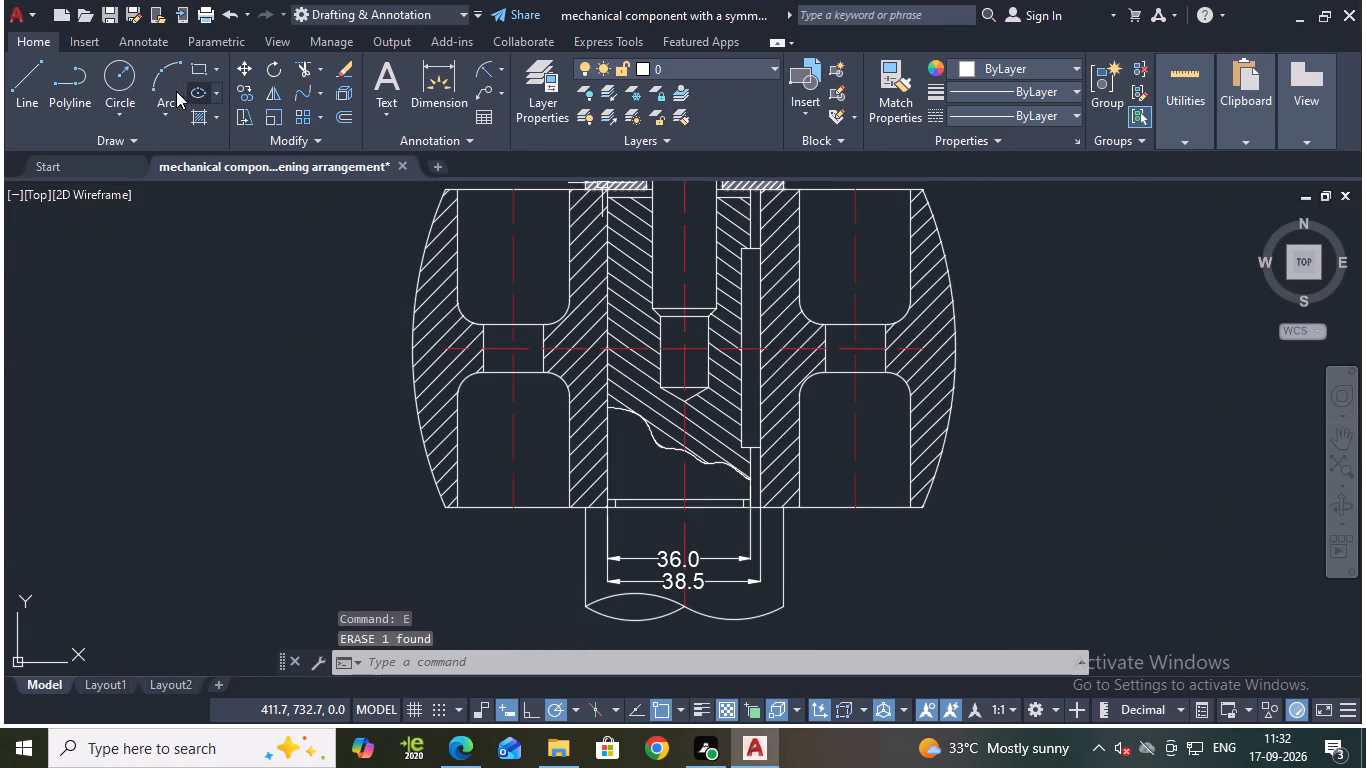
Add a radius dimension to the component's left outer arc, placing its text outside the outline.
click(489, 62)
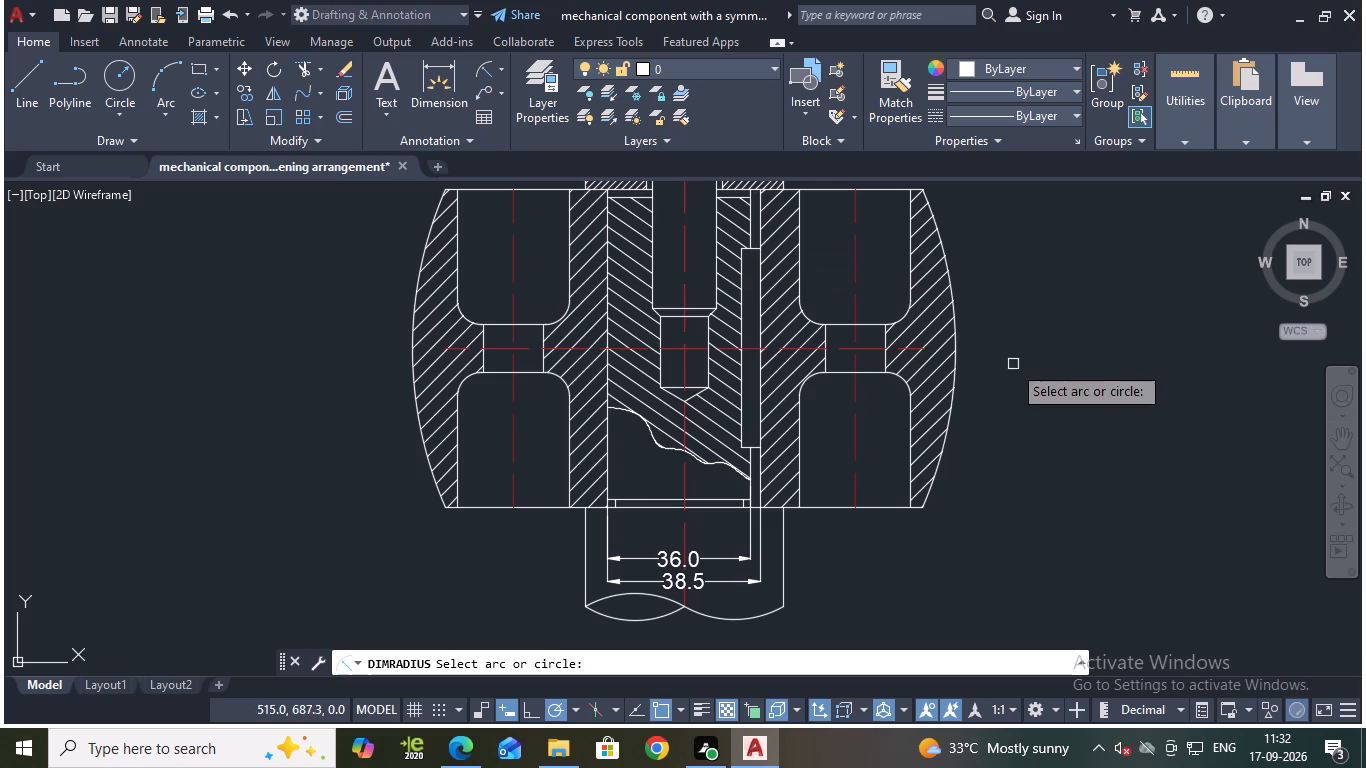
click(413, 338)
click(306, 317)
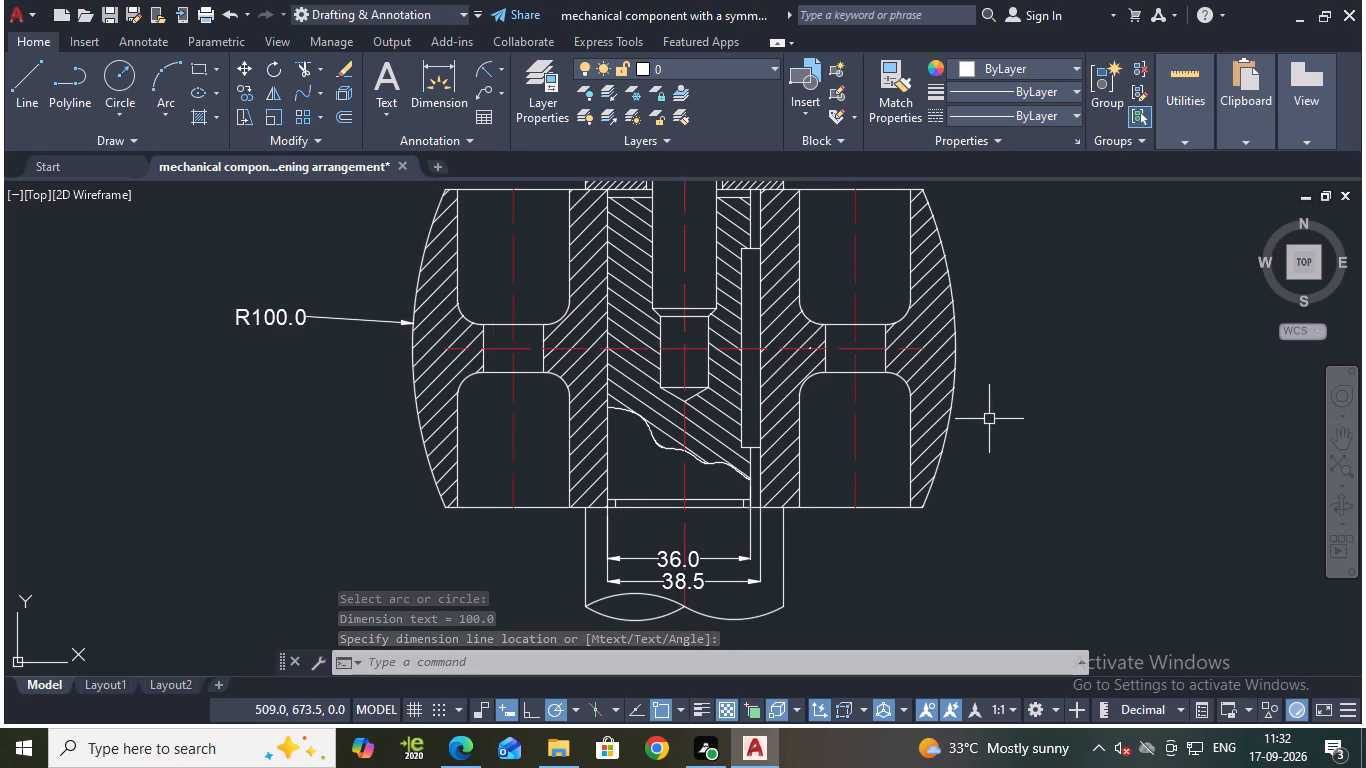
Add a horizontal linear dimension across the component's full bottom edge, corner to corner, placed well below the shaft's break curves.
scroll(989, 419, down, 1)
middle_drag(999, 396, 971, 403)
scroll(897, 525, up, 2)
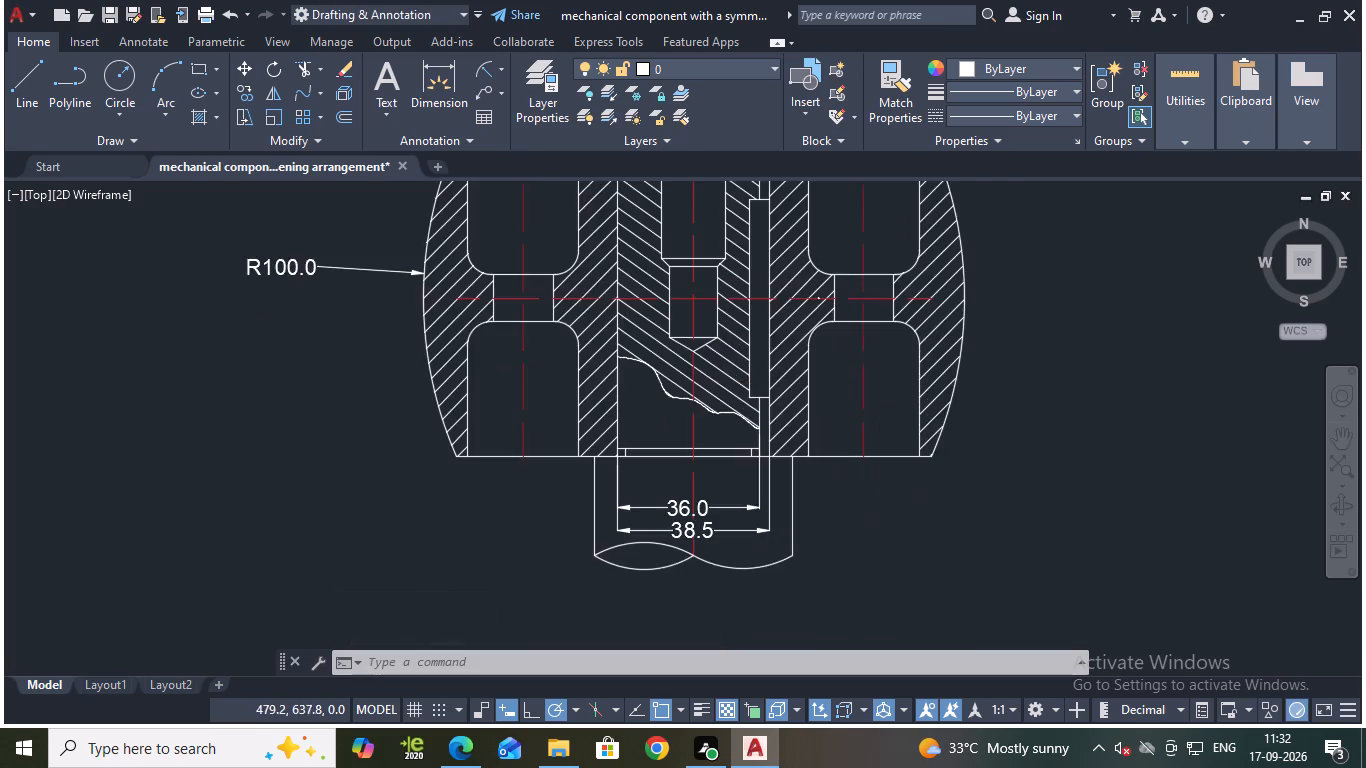
middle_drag(859, 508, 907, 479)
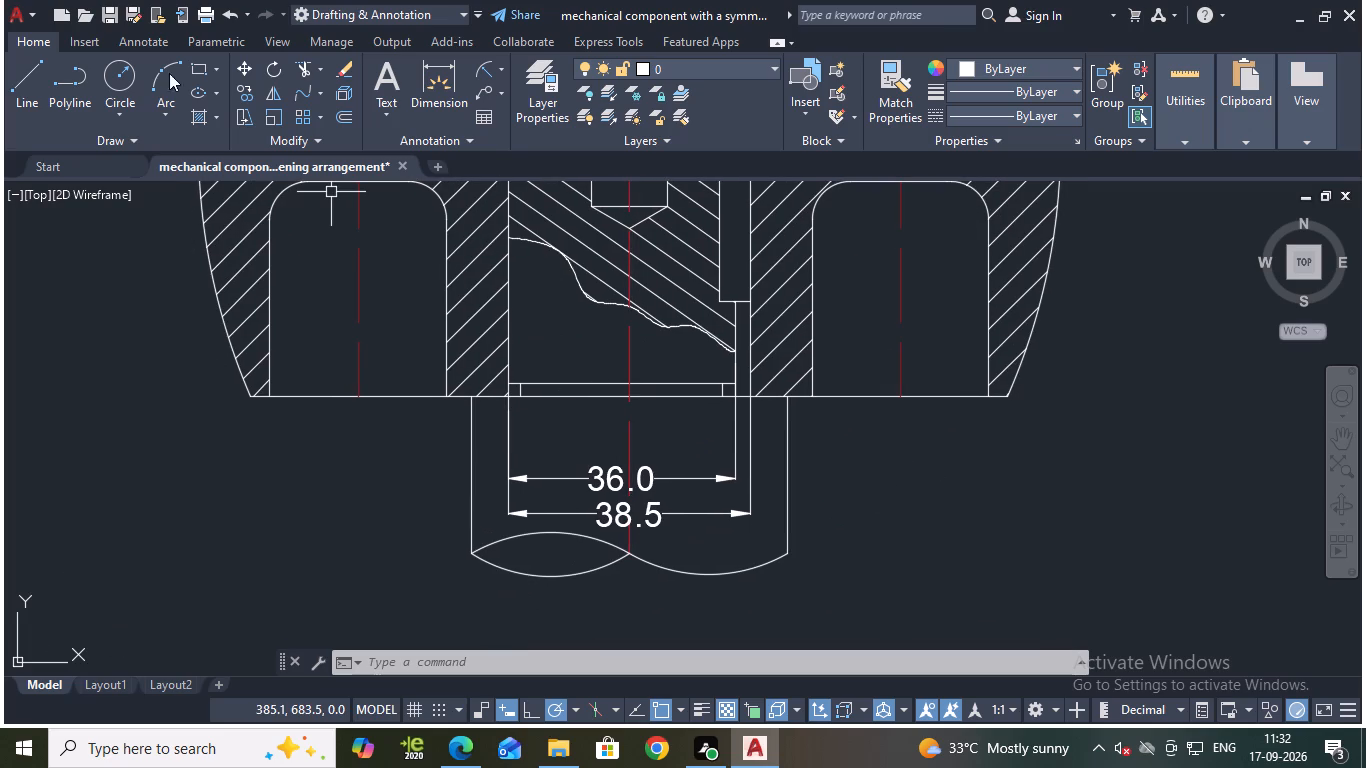
click(503, 66)
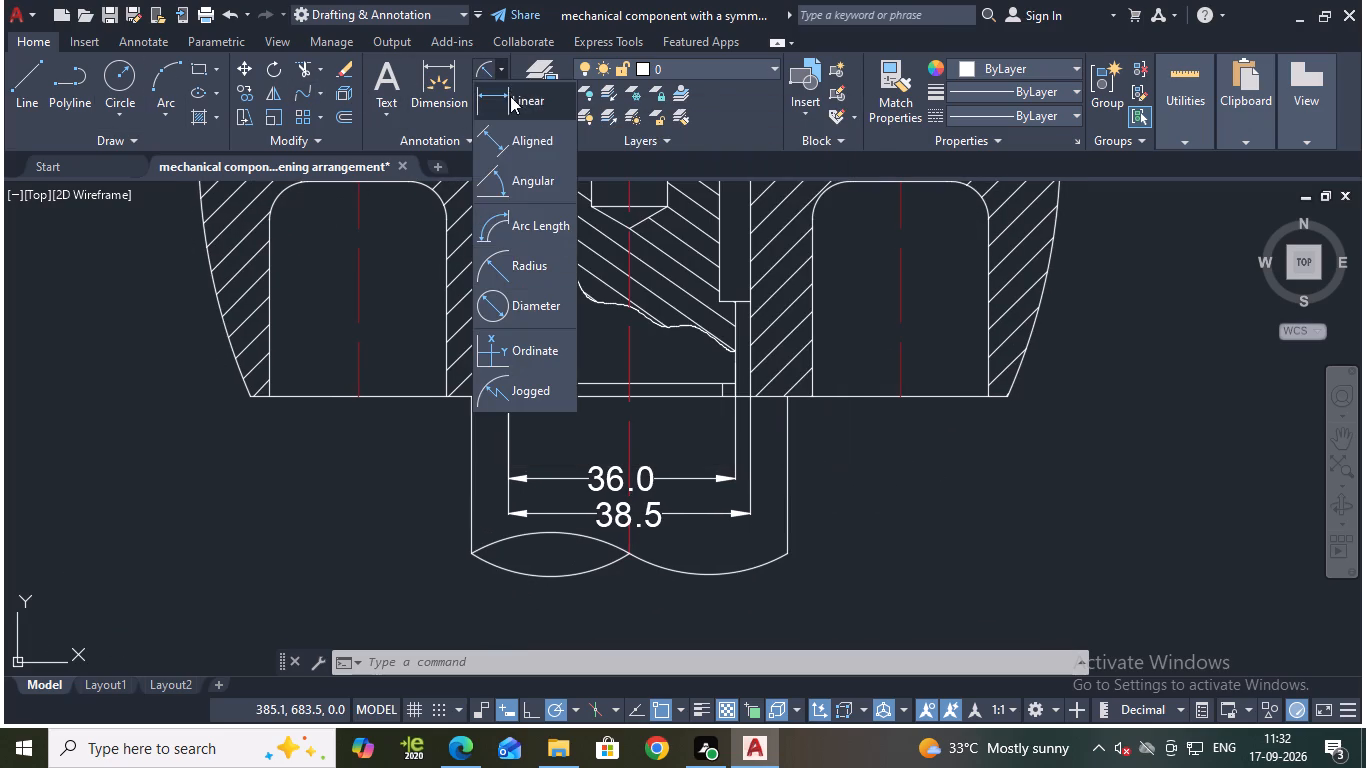
click(524, 99)
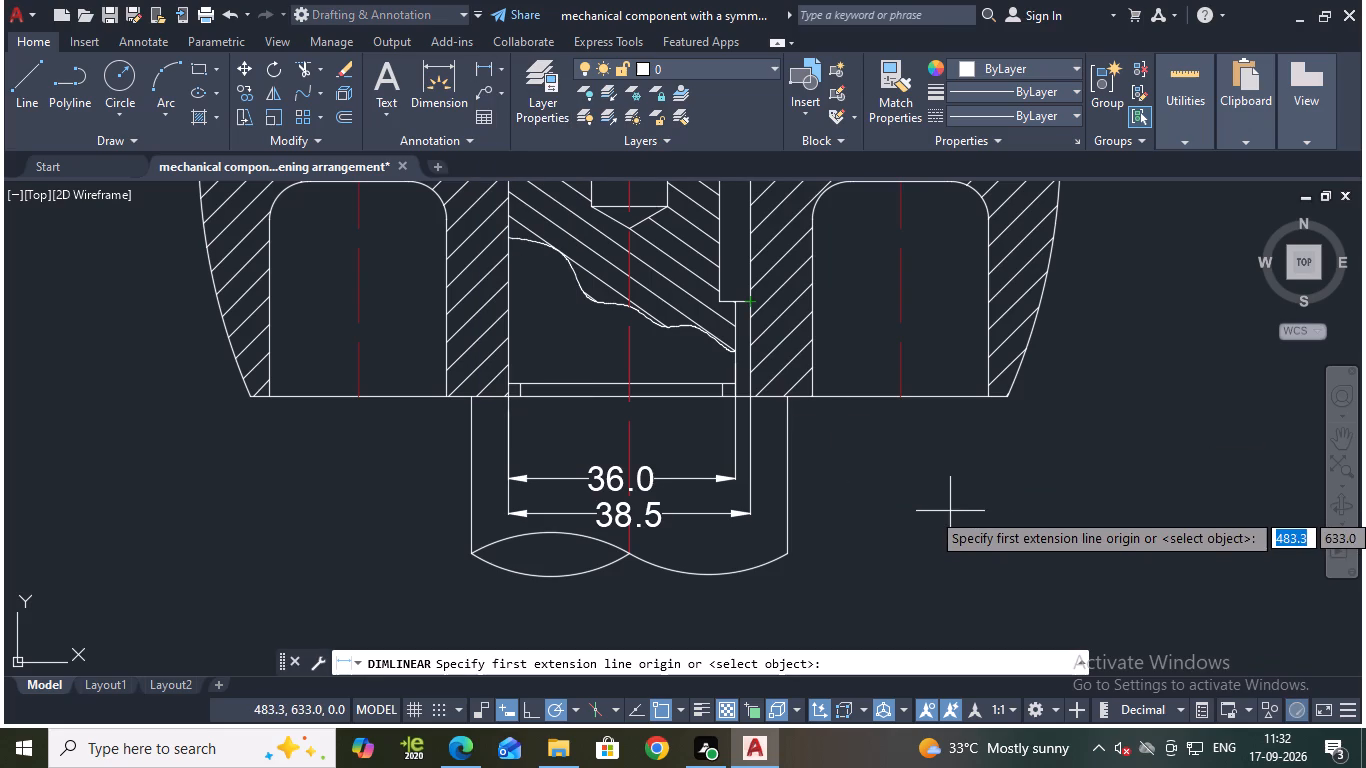
middle_drag(950, 514, 973, 419)
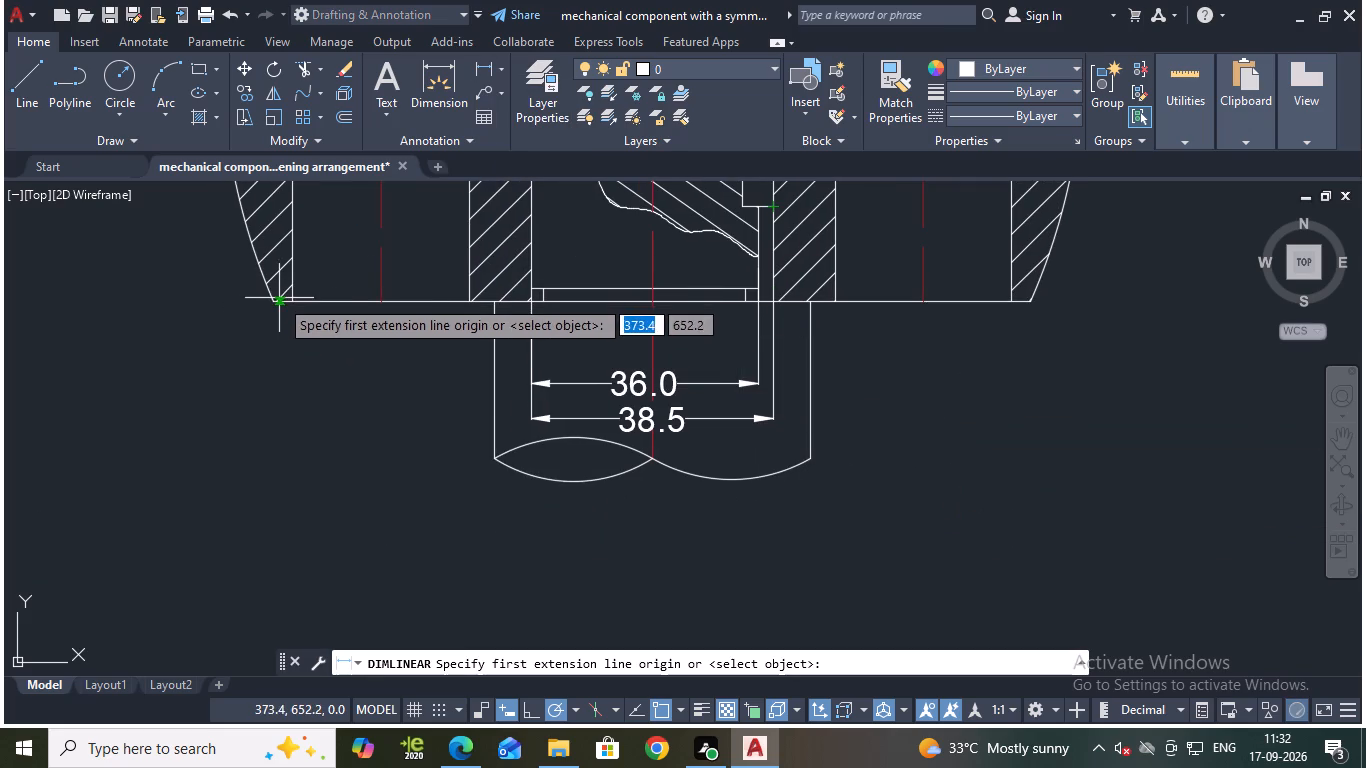
click(274, 302)
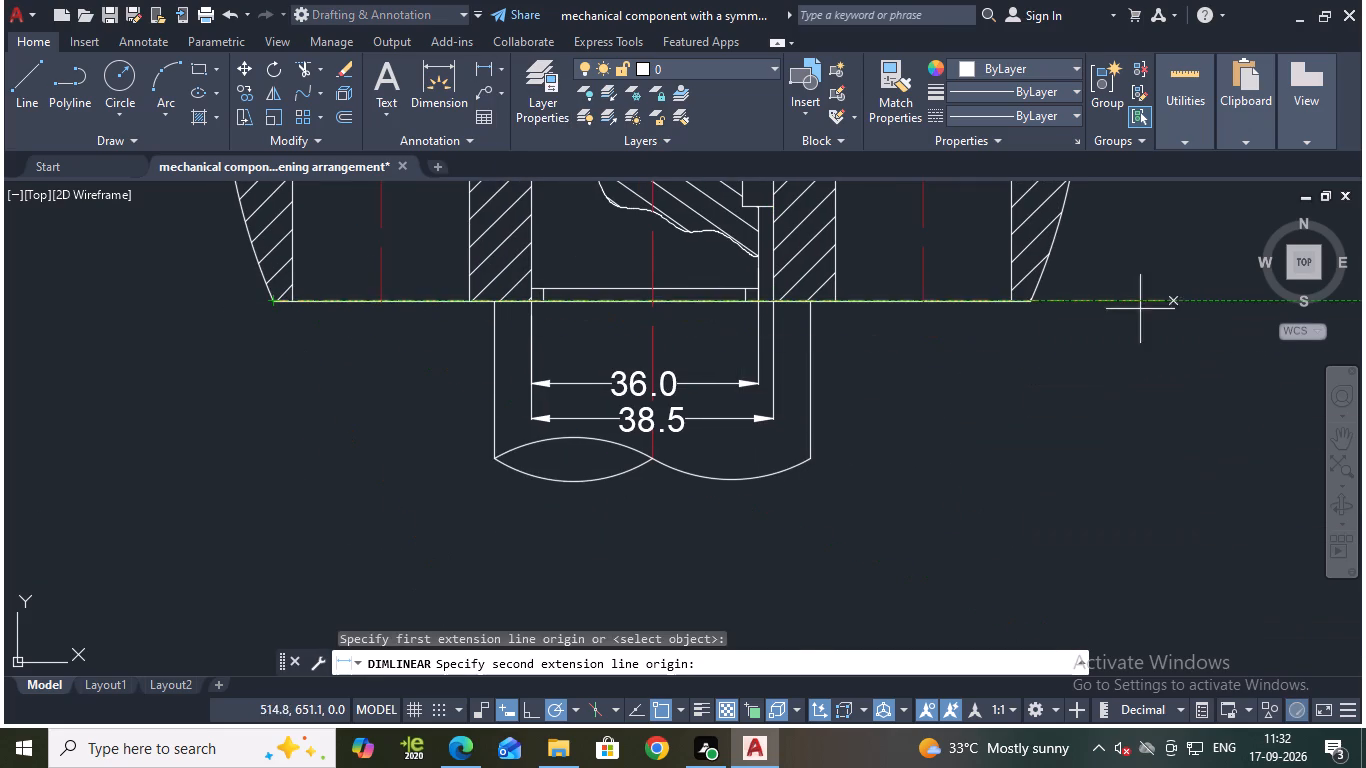
click(1027, 304)
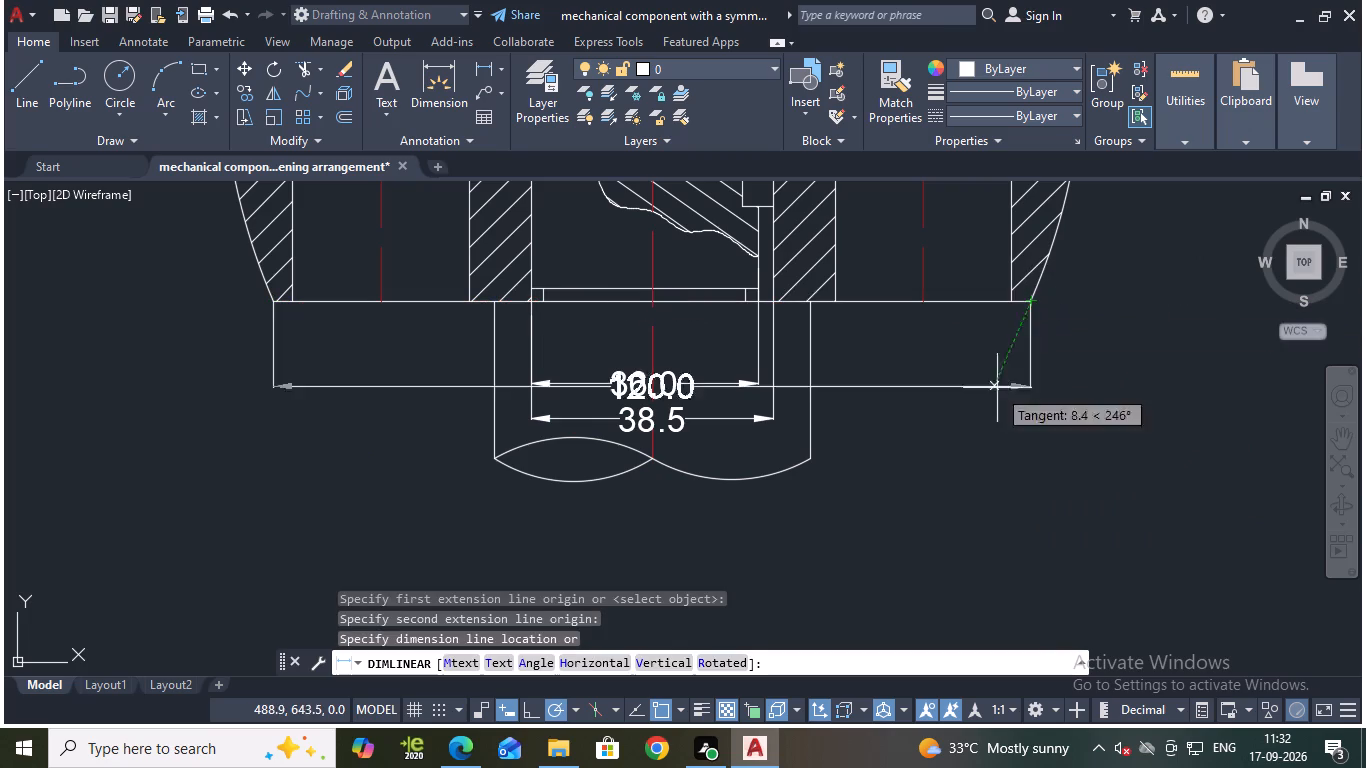
middle_drag(1022, 539, 1040, 465)
middle_drag(1029, 566, 1024, 439)
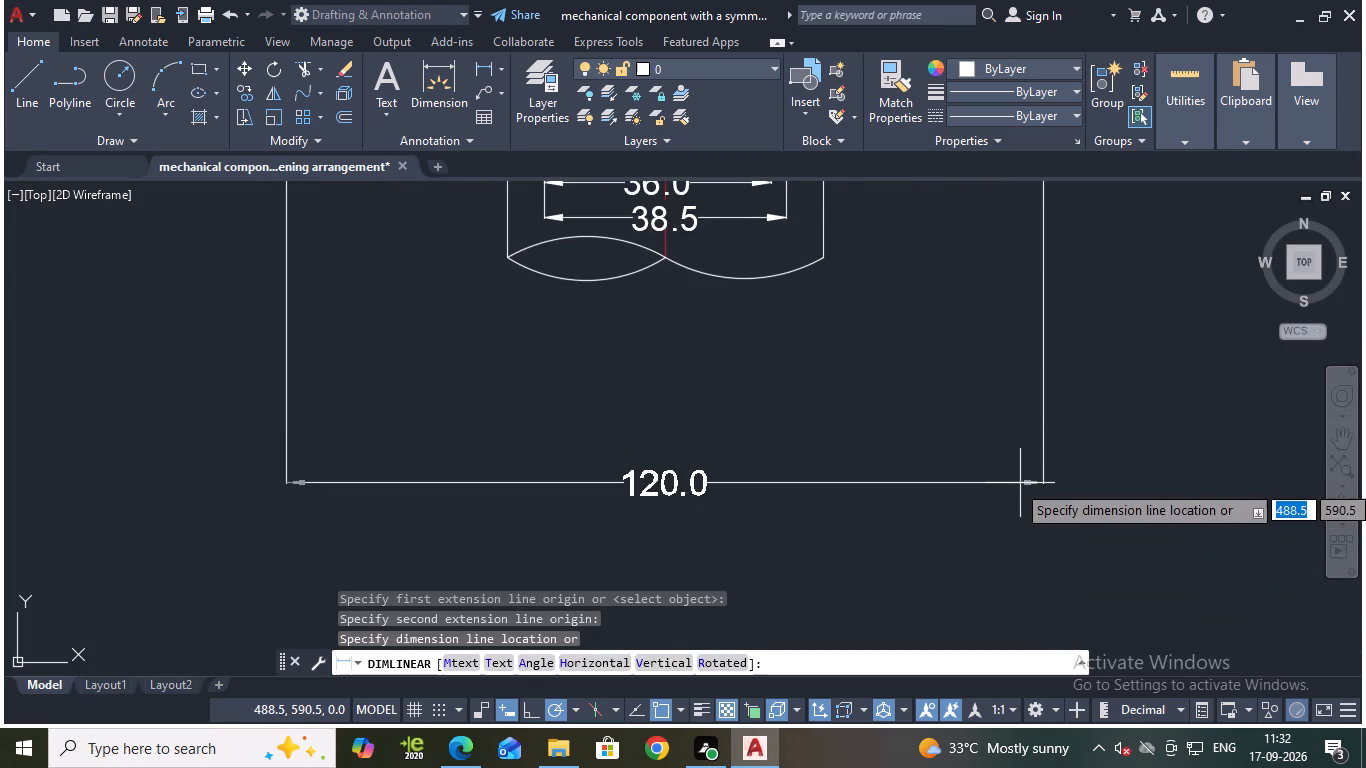
click(1020, 483)
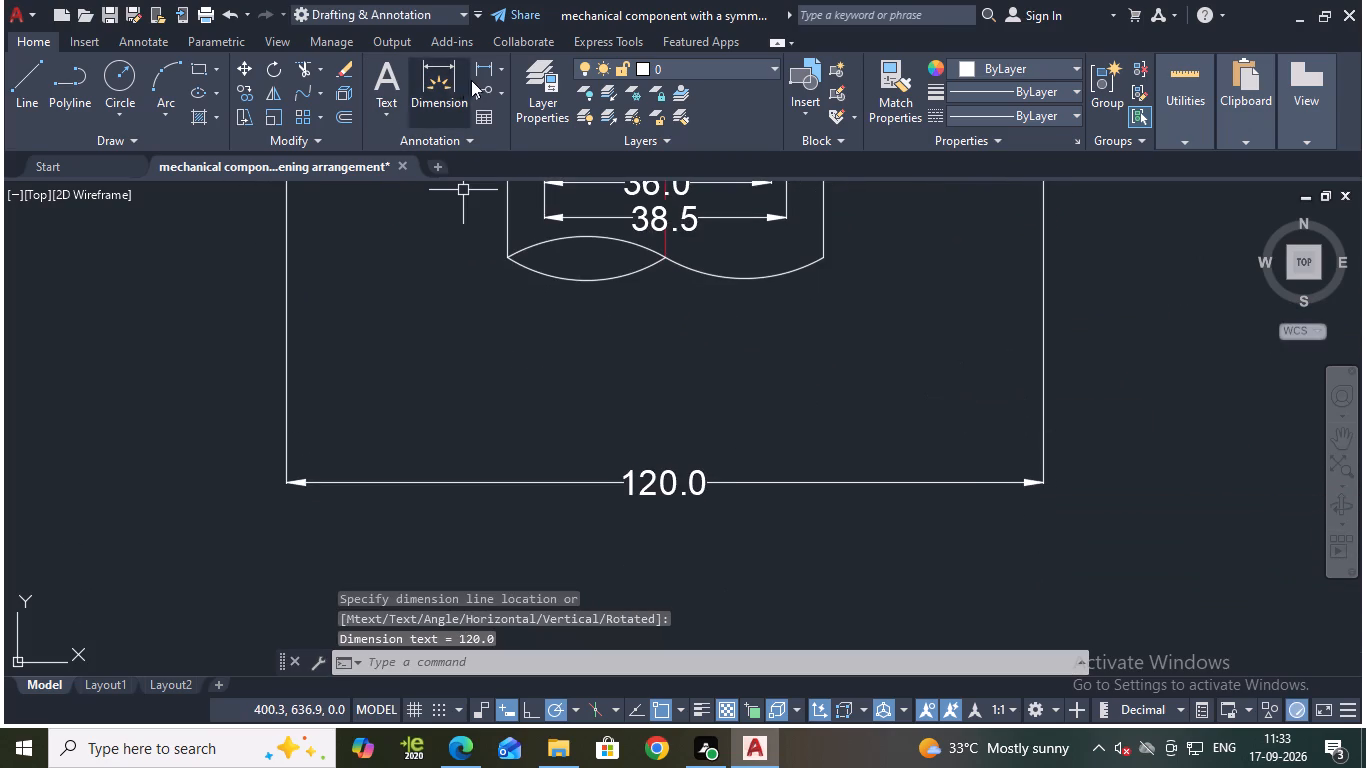
Add a linear dimension between the outermost cavity walls at the bottom edge, placed just above the overall width dimension.
click(474, 77)
scroll(889, 328, down, 1)
middle_drag(904, 315, 912, 369)
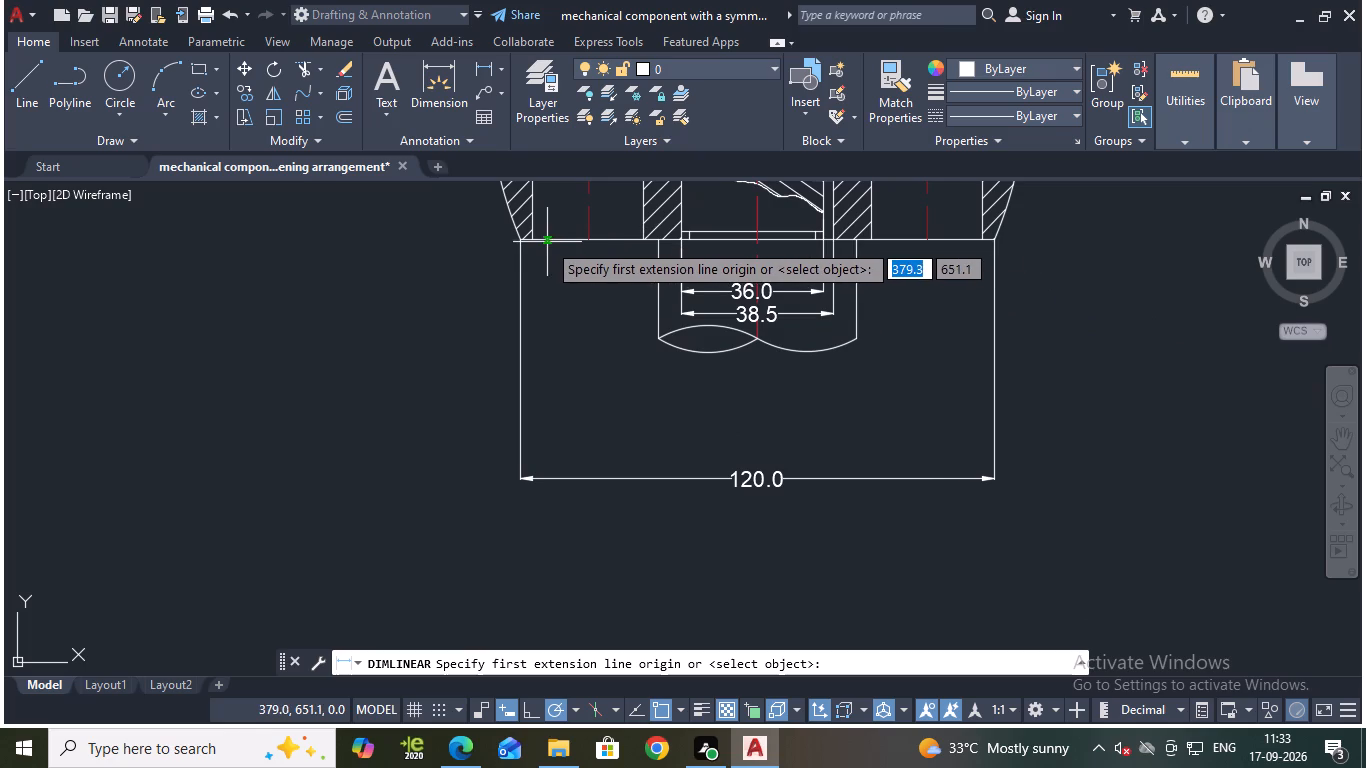
click(529, 240)
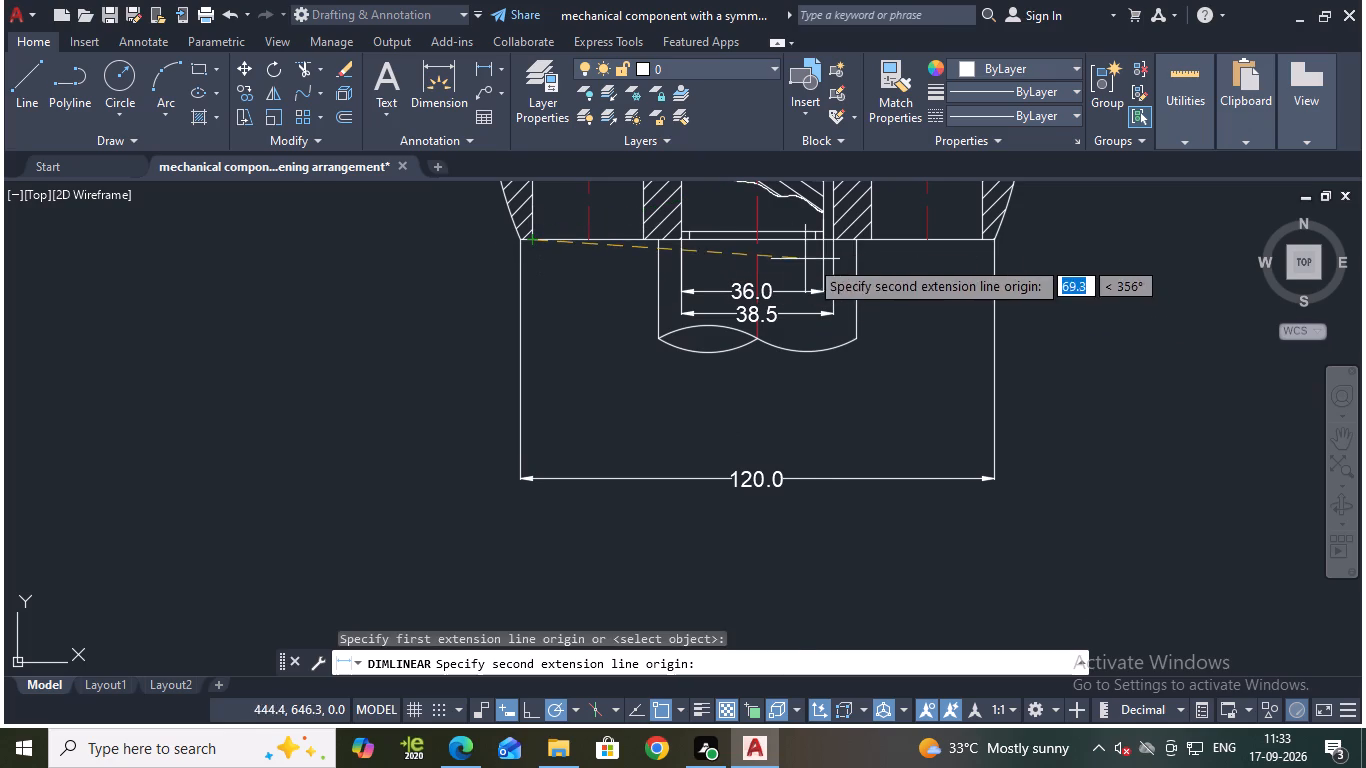
click(981, 238)
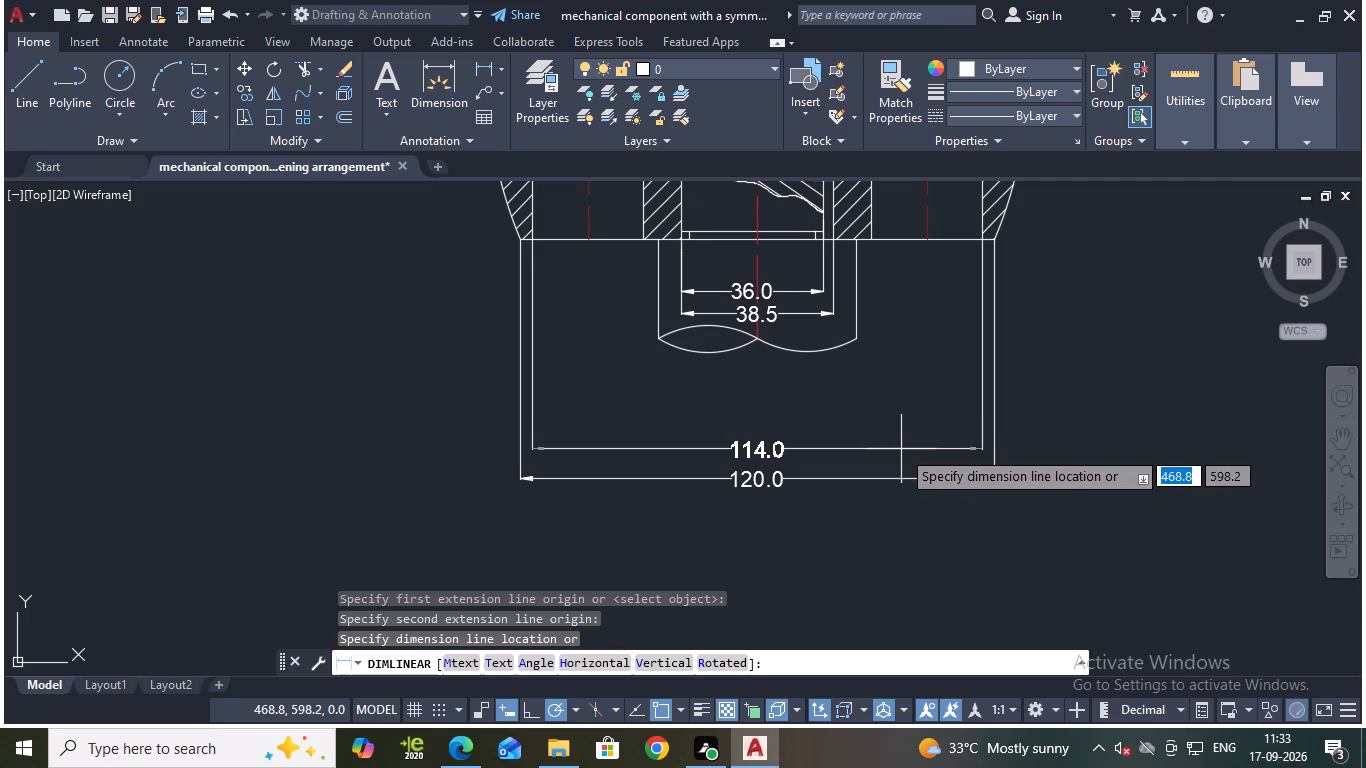
click(901, 449)
Add a linear dimension across the outer faces of the central hub at the bottom edge, placed above the cavity-wall width dimension.
middle_drag(907, 361, 908, 393)
scroll(898, 374, up, 1)
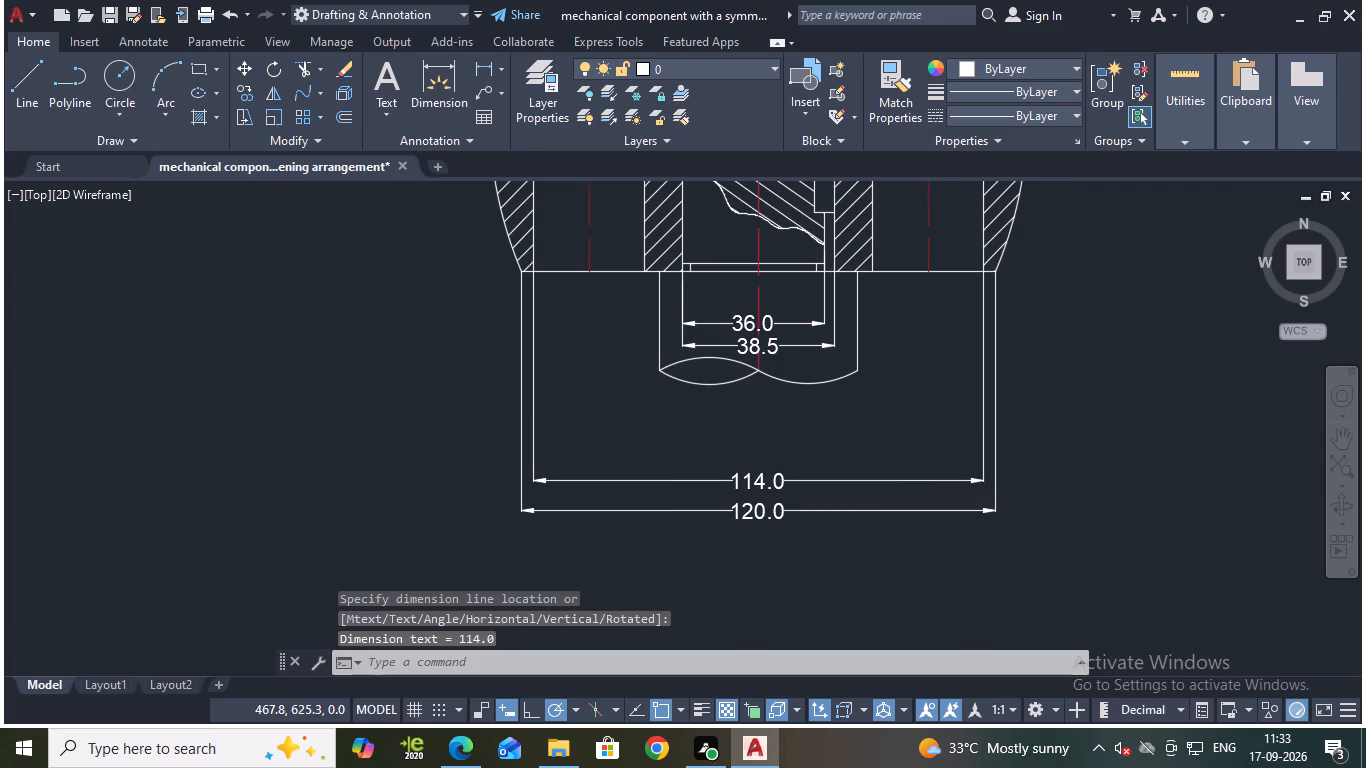
key(space)
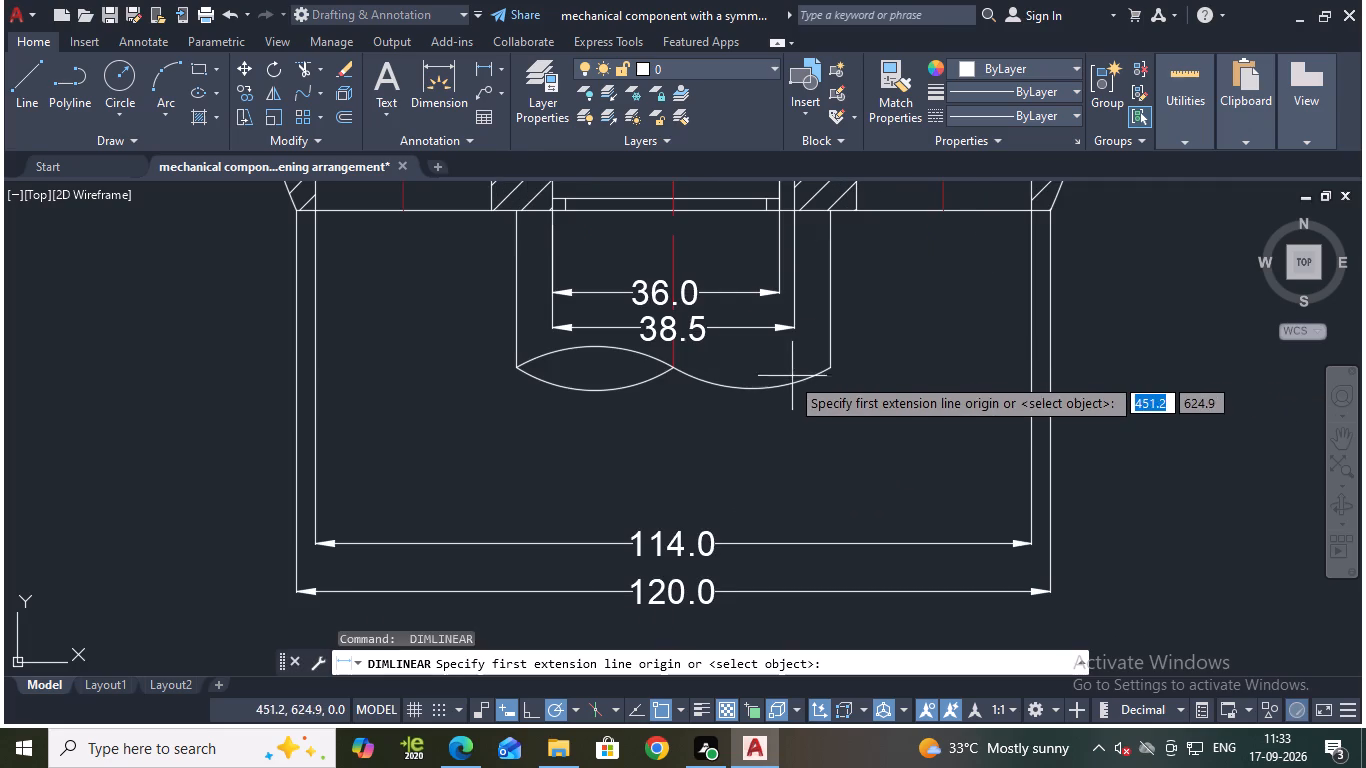
scroll(781, 375, down, 2)
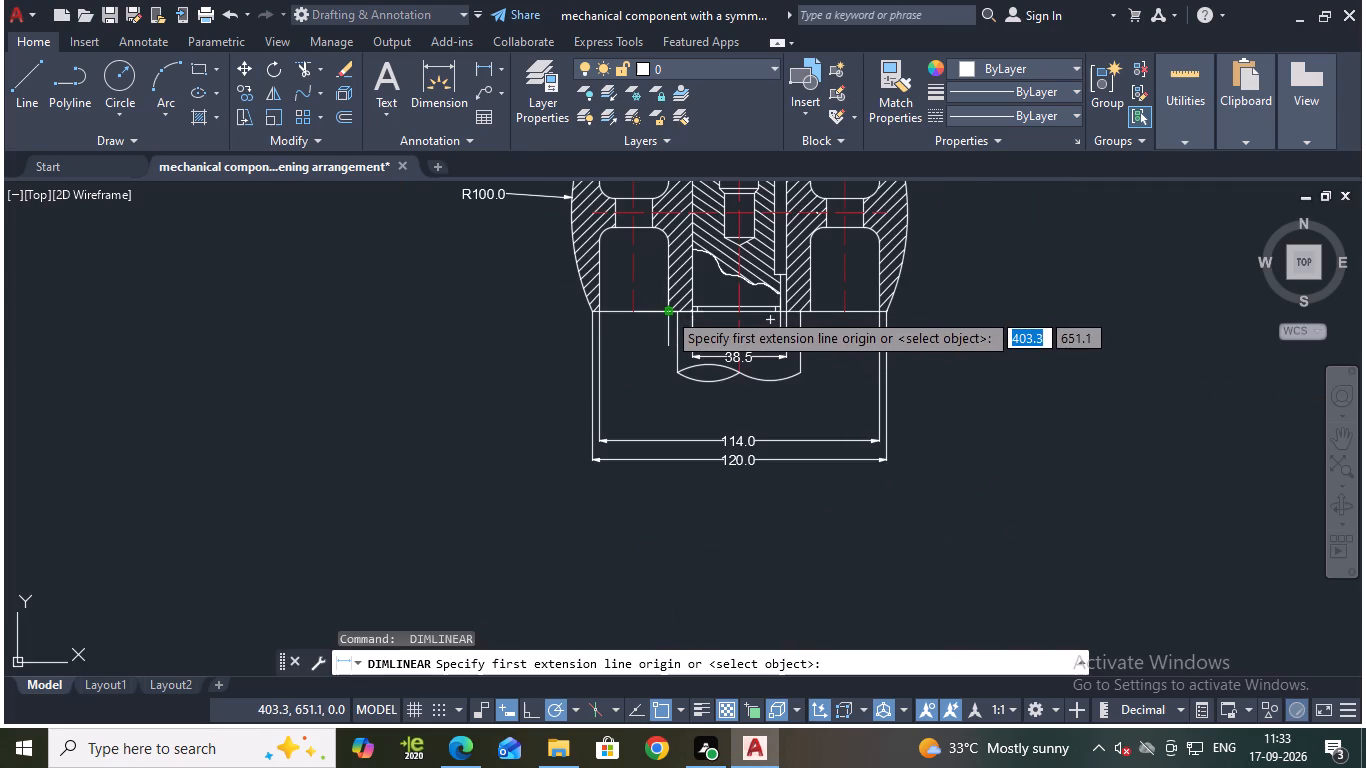
click(667, 312)
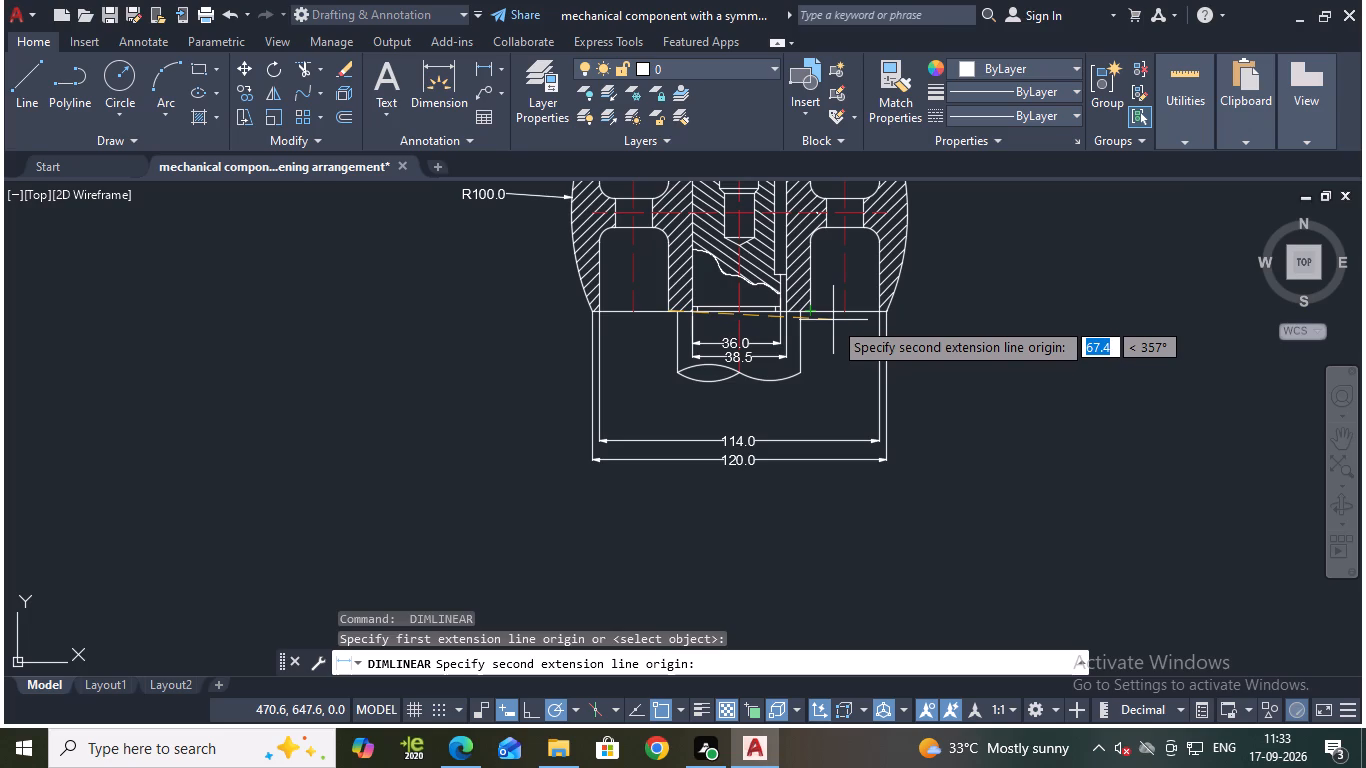
scroll(830, 325, up, 2)
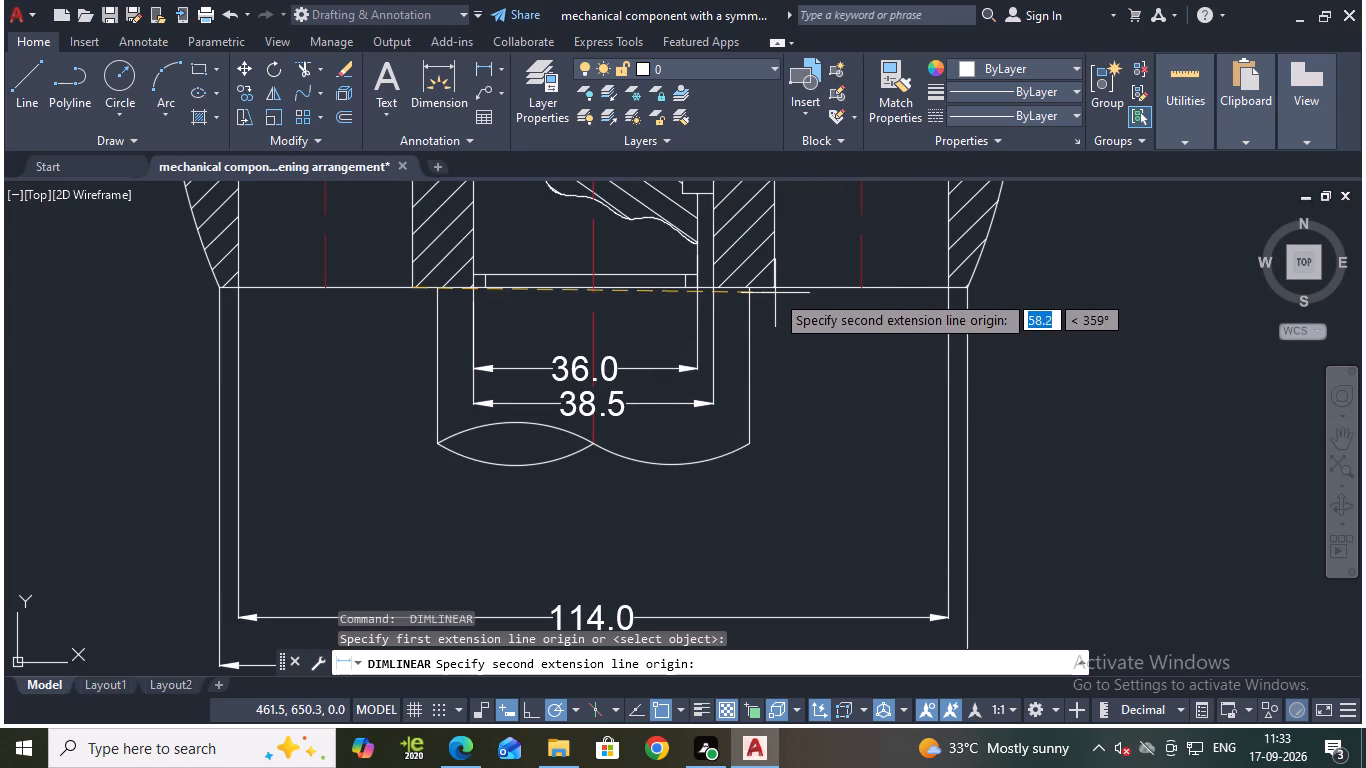
click(775, 290)
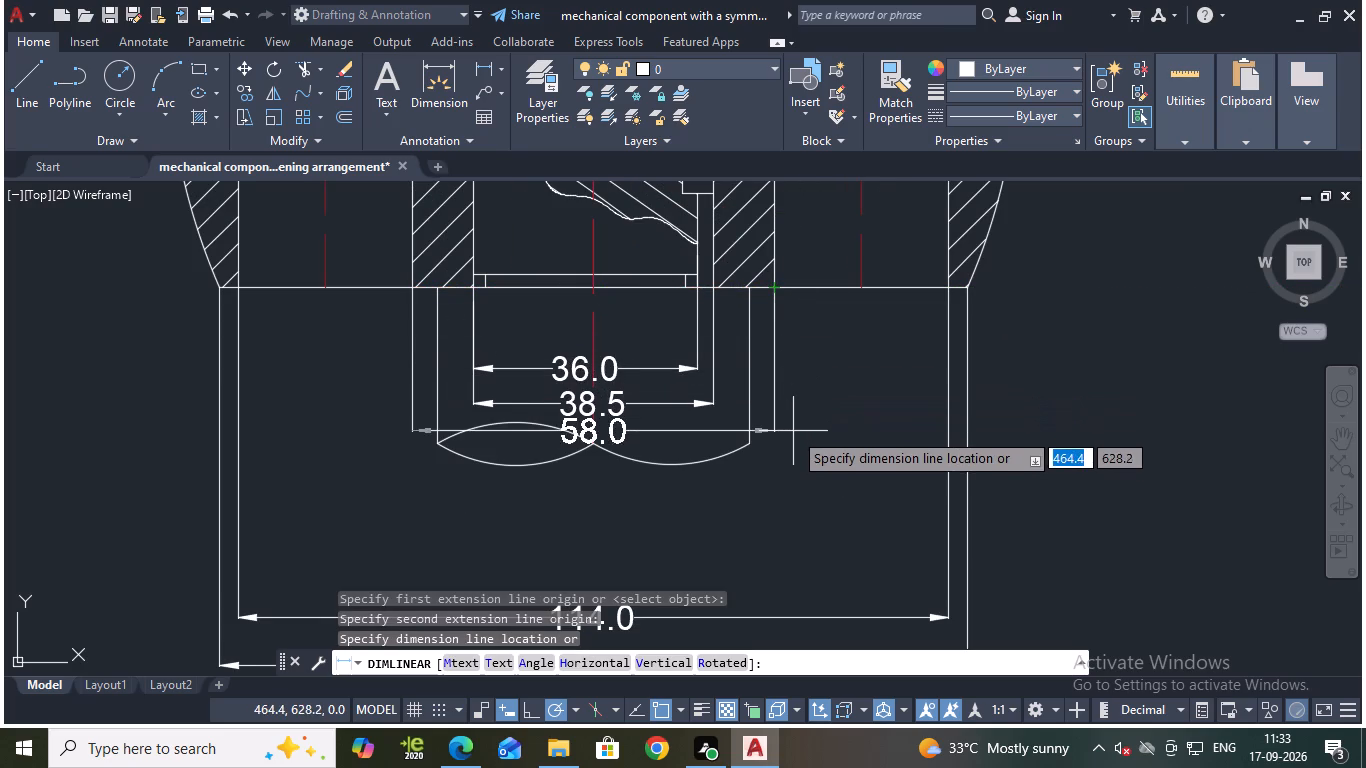
middle_drag(812, 458, 886, 282)
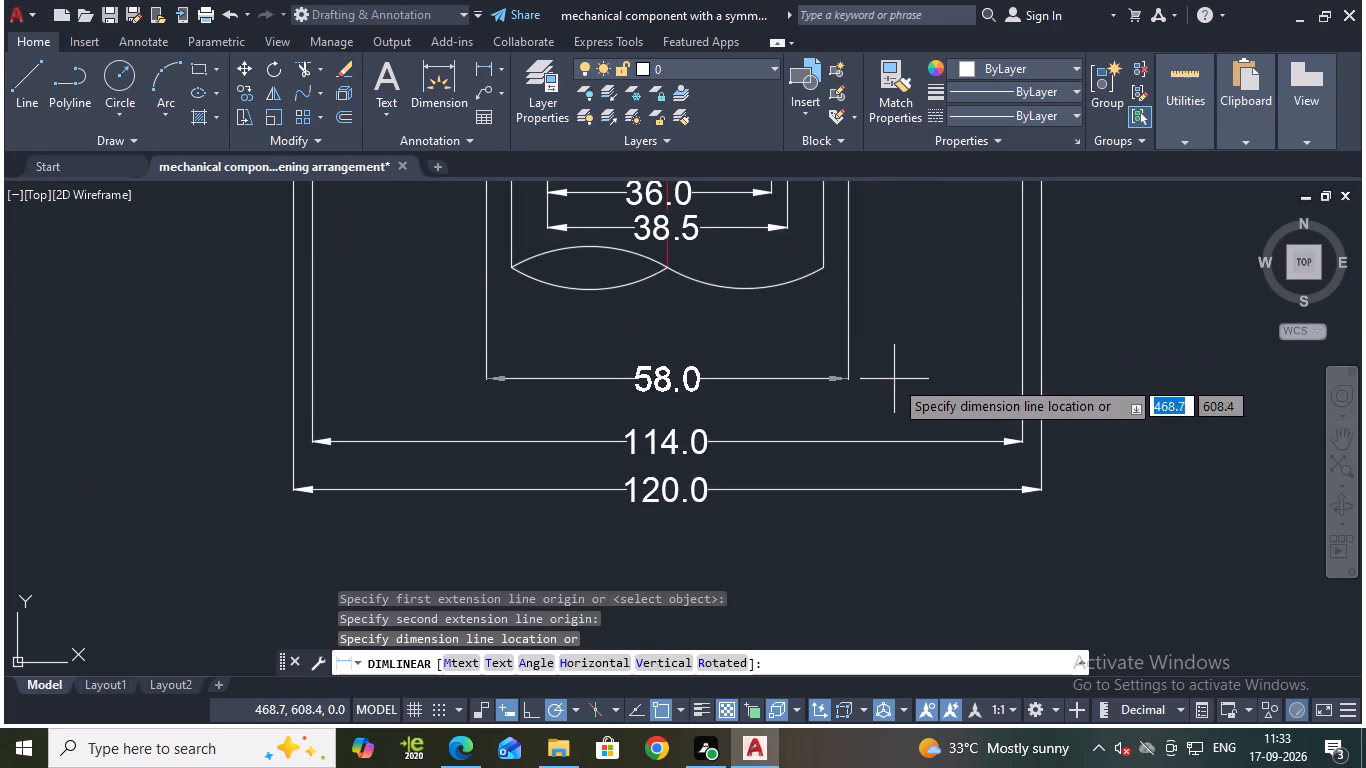
click(897, 401)
Add a linear dimension across the outer ends of the lower break curves, placed between the curves and the hub width dimension.
middle_drag(944, 331, 958, 376)
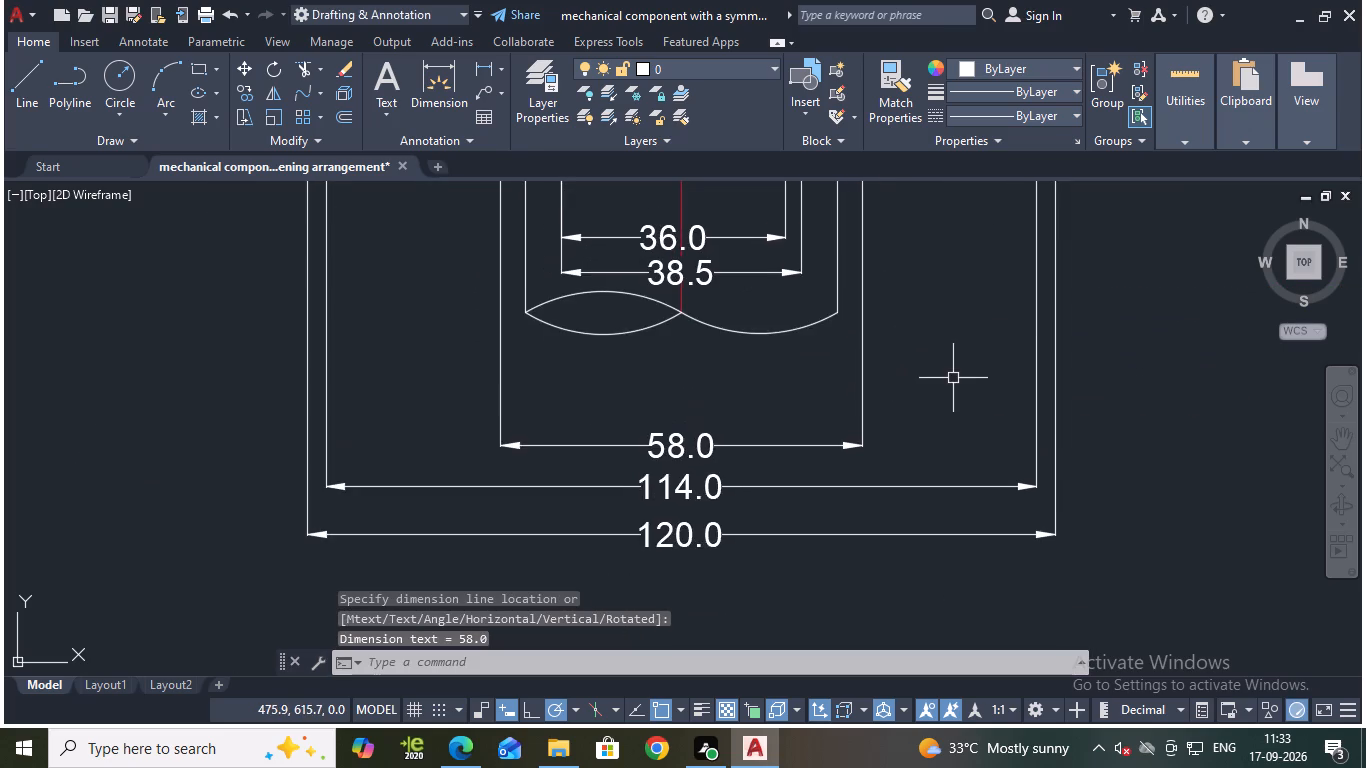
key(space)
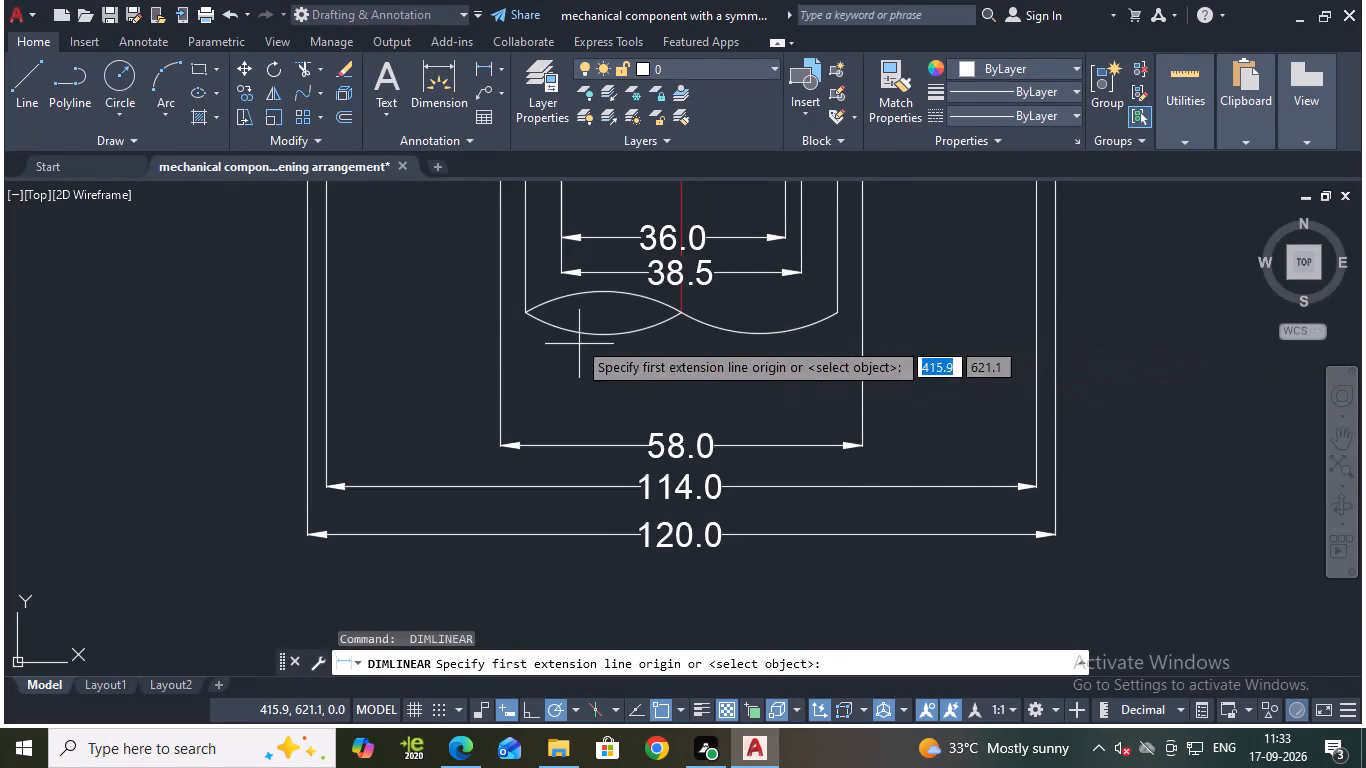
click(524, 313)
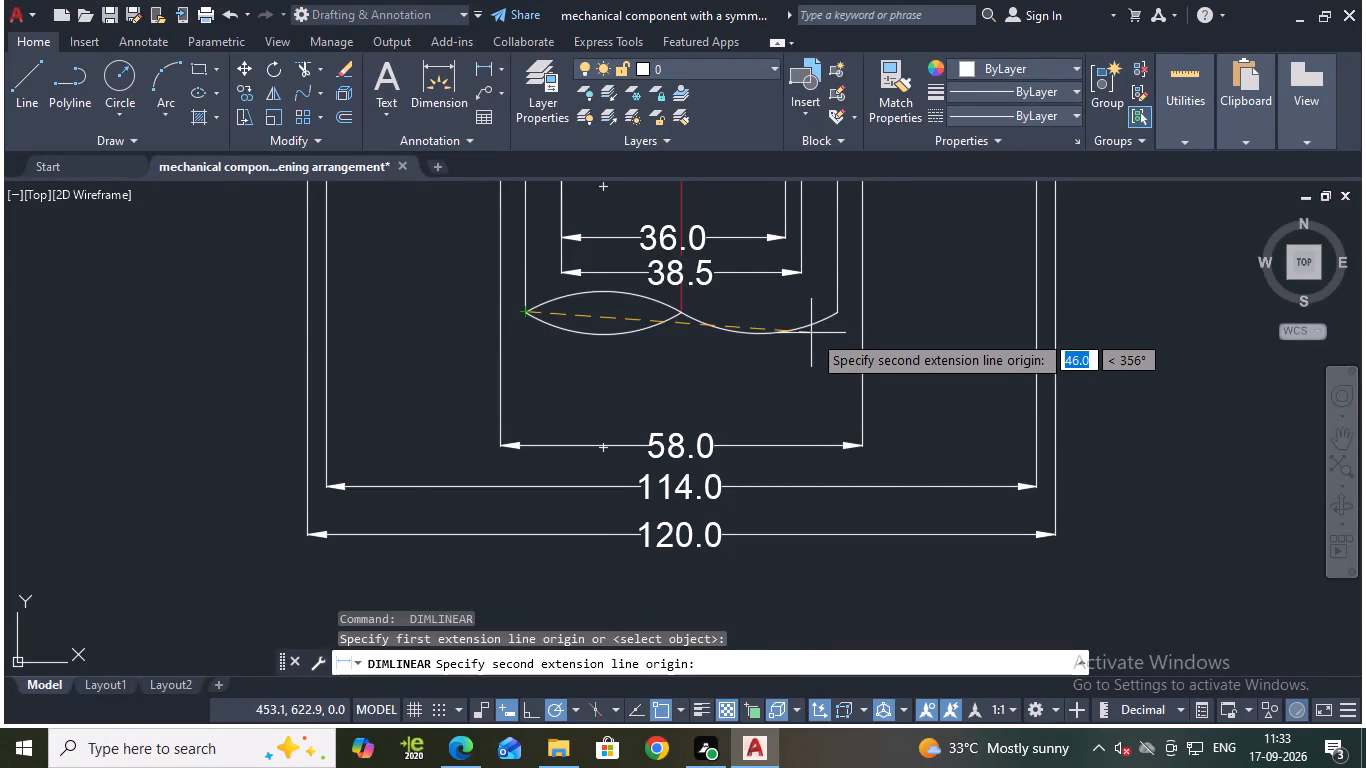
click(837, 314)
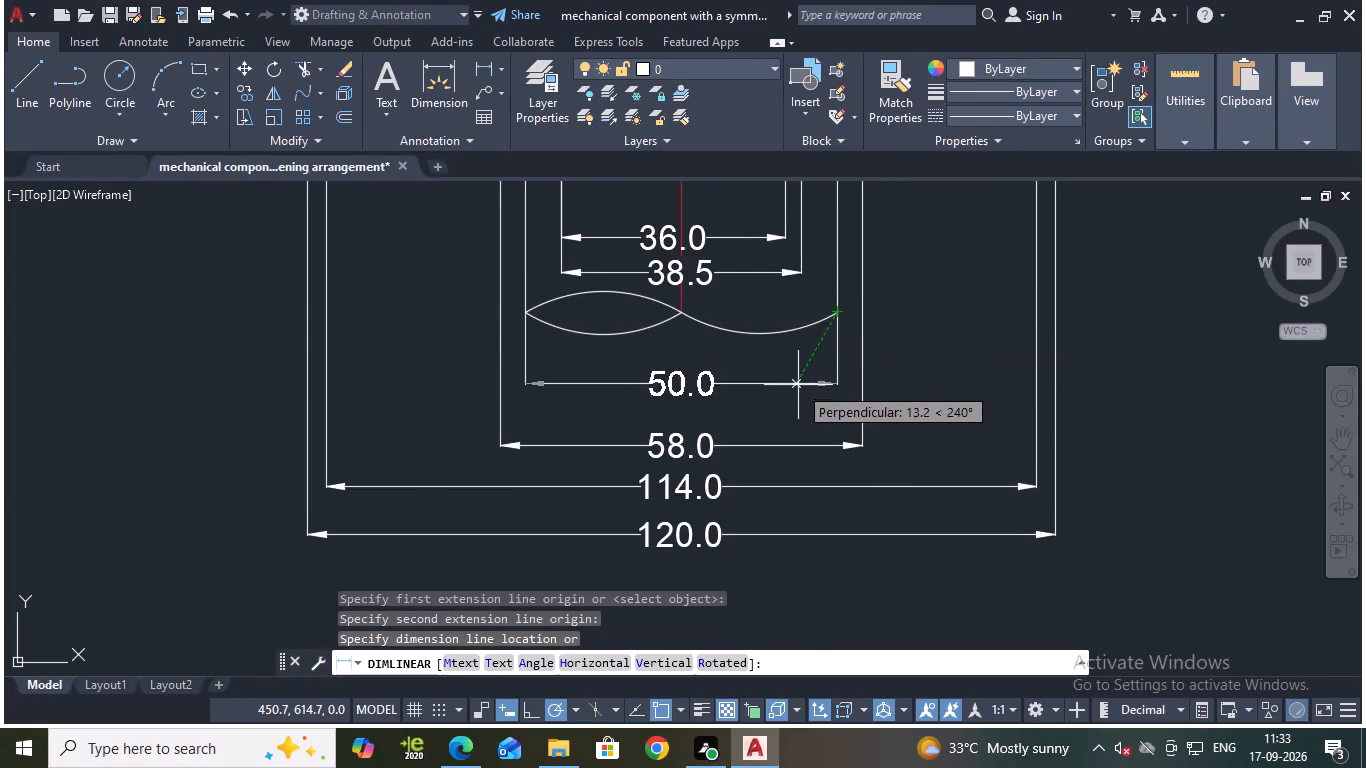
click(790, 384)
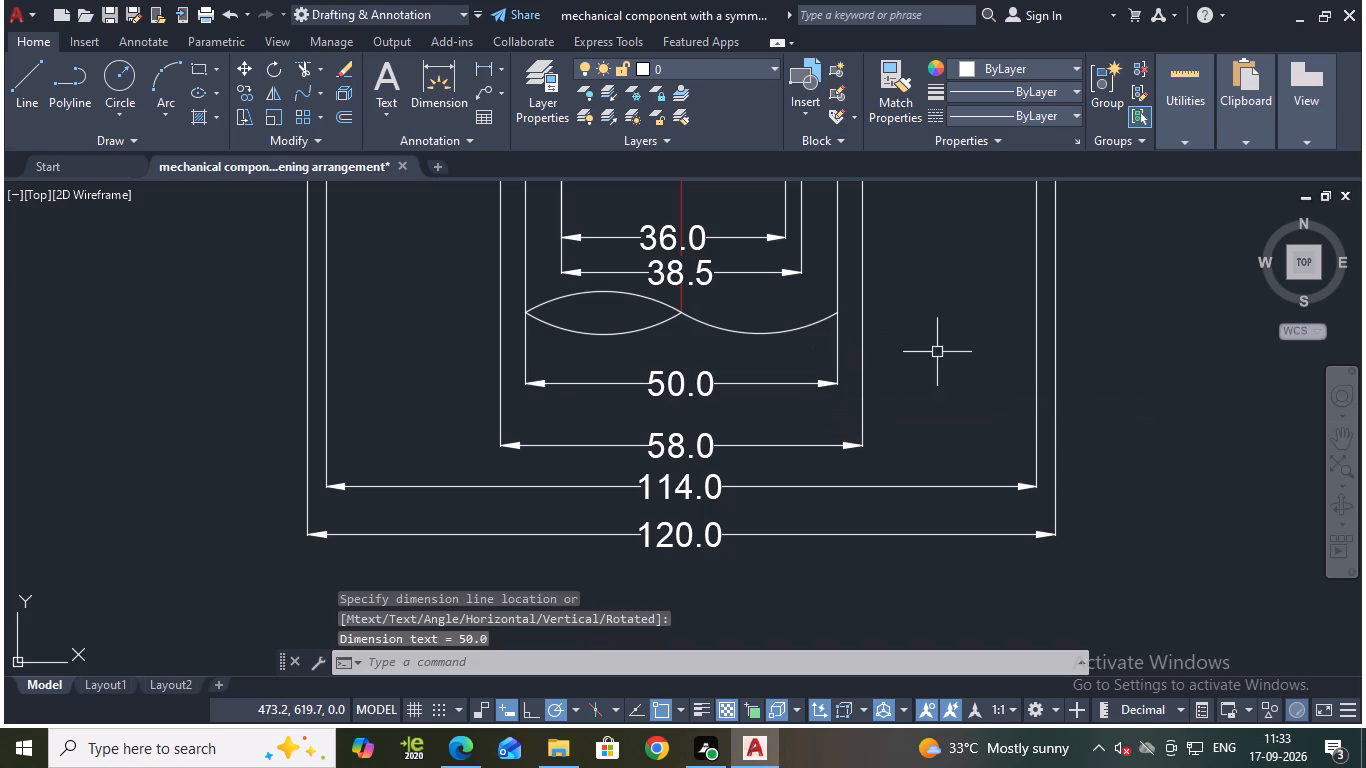
Add a linear dimension between the two short vertical lines at the shaft's bottom end, placed above the 36.0 dimension.
scroll(960, 347, down, 1)
middle_drag(960, 347, 933, 505)
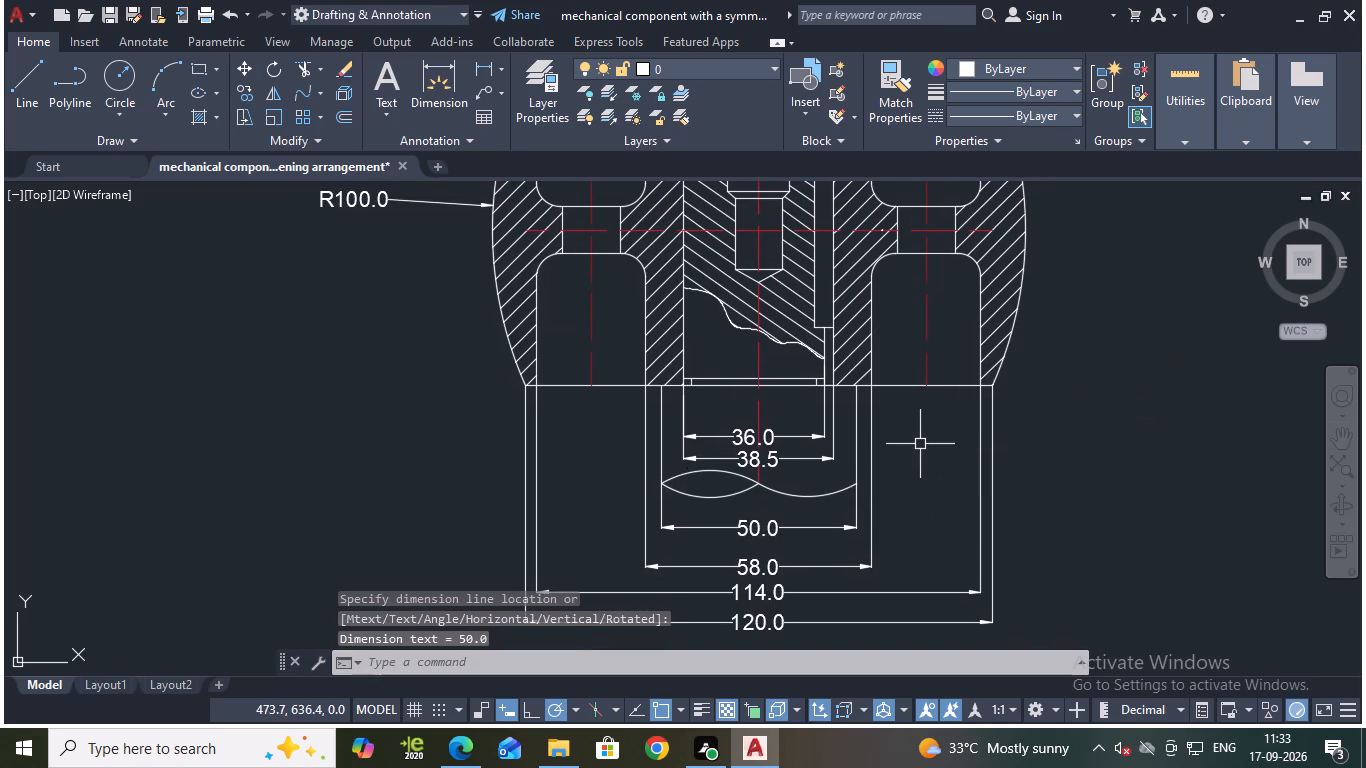
scroll(761, 385, up, 1)
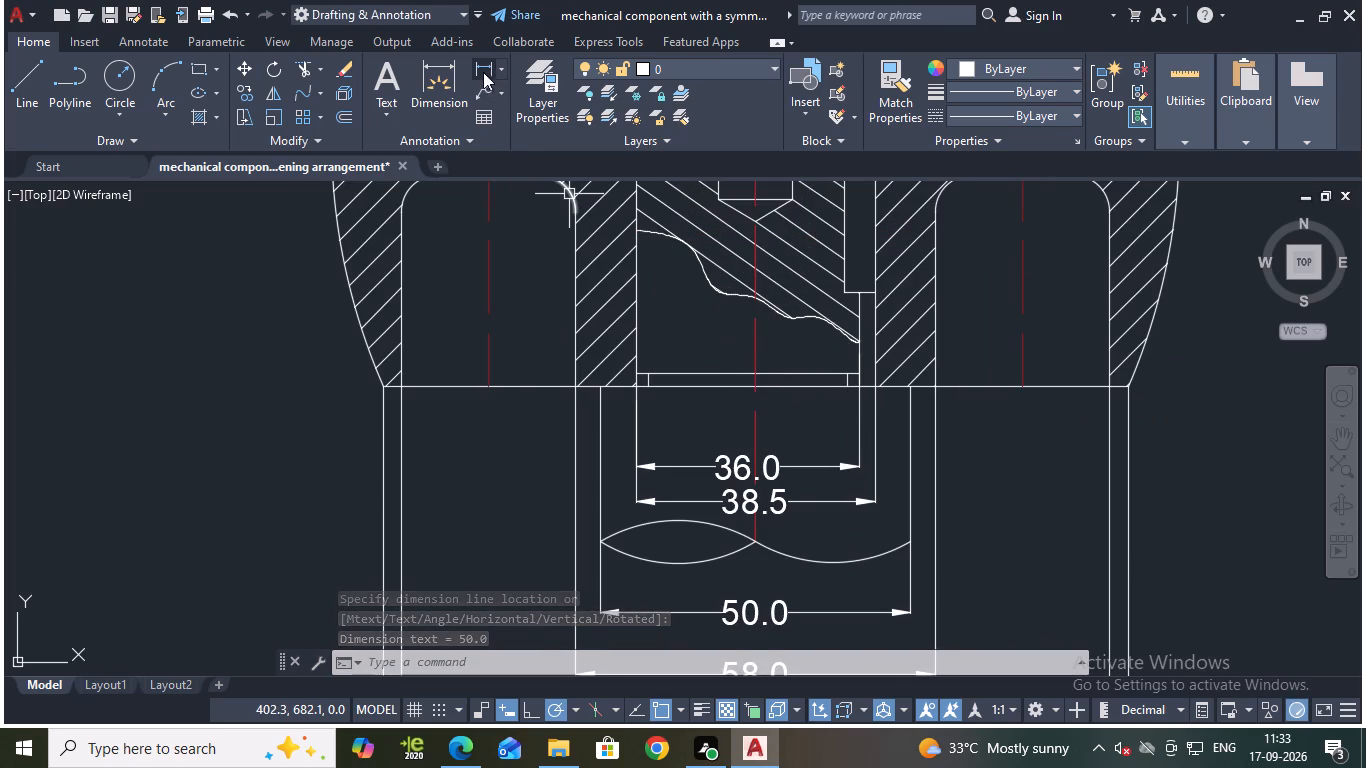
click(481, 69)
click(647, 385)
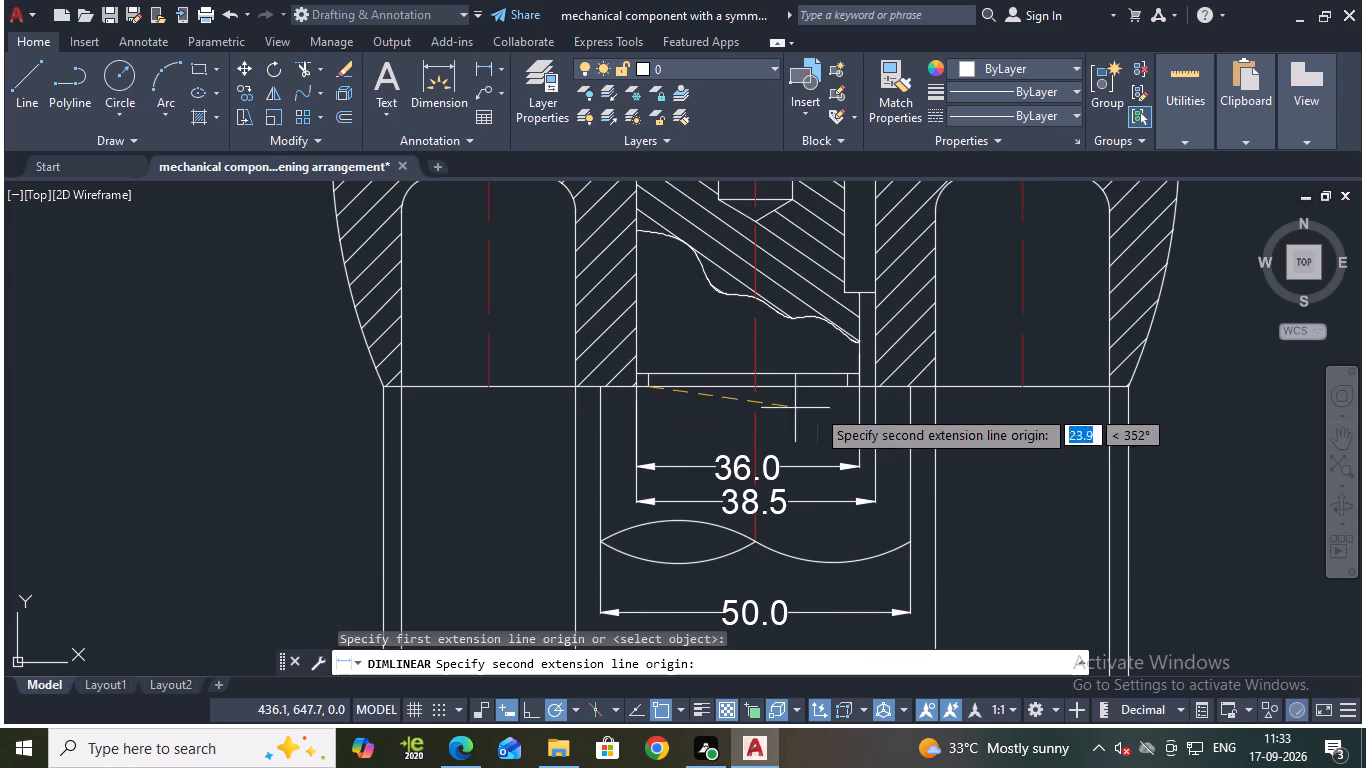
click(848, 388)
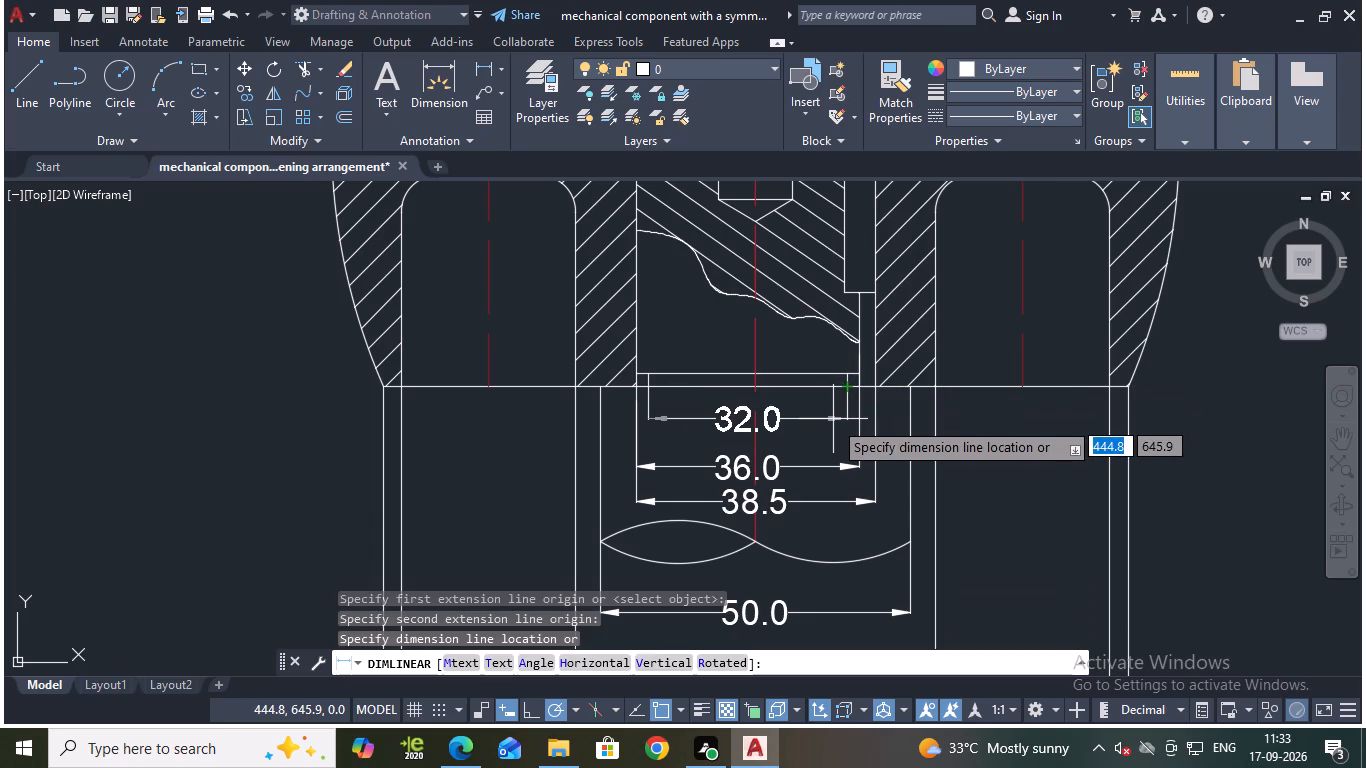
click(832, 425)
Save the drawing.
scroll(1015, 412, down, 1)
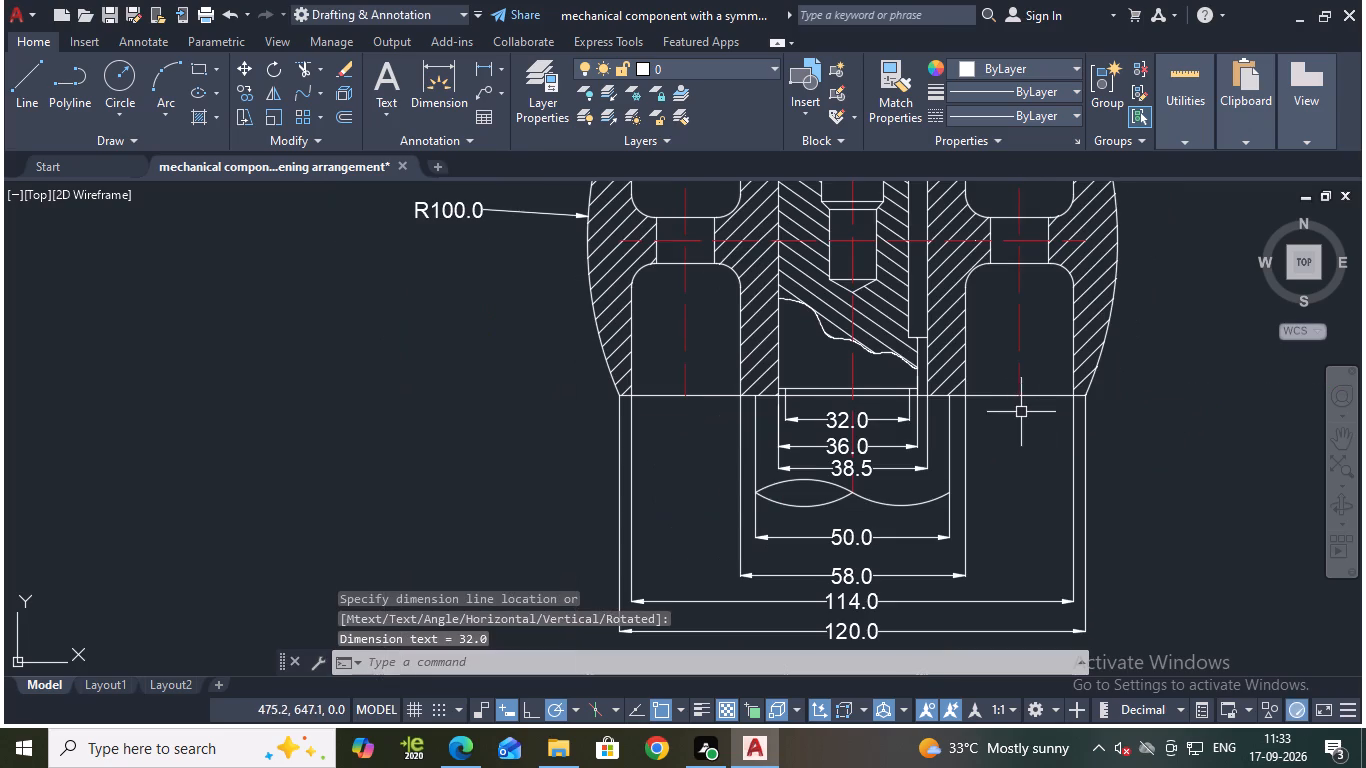
key(ctrl+s)
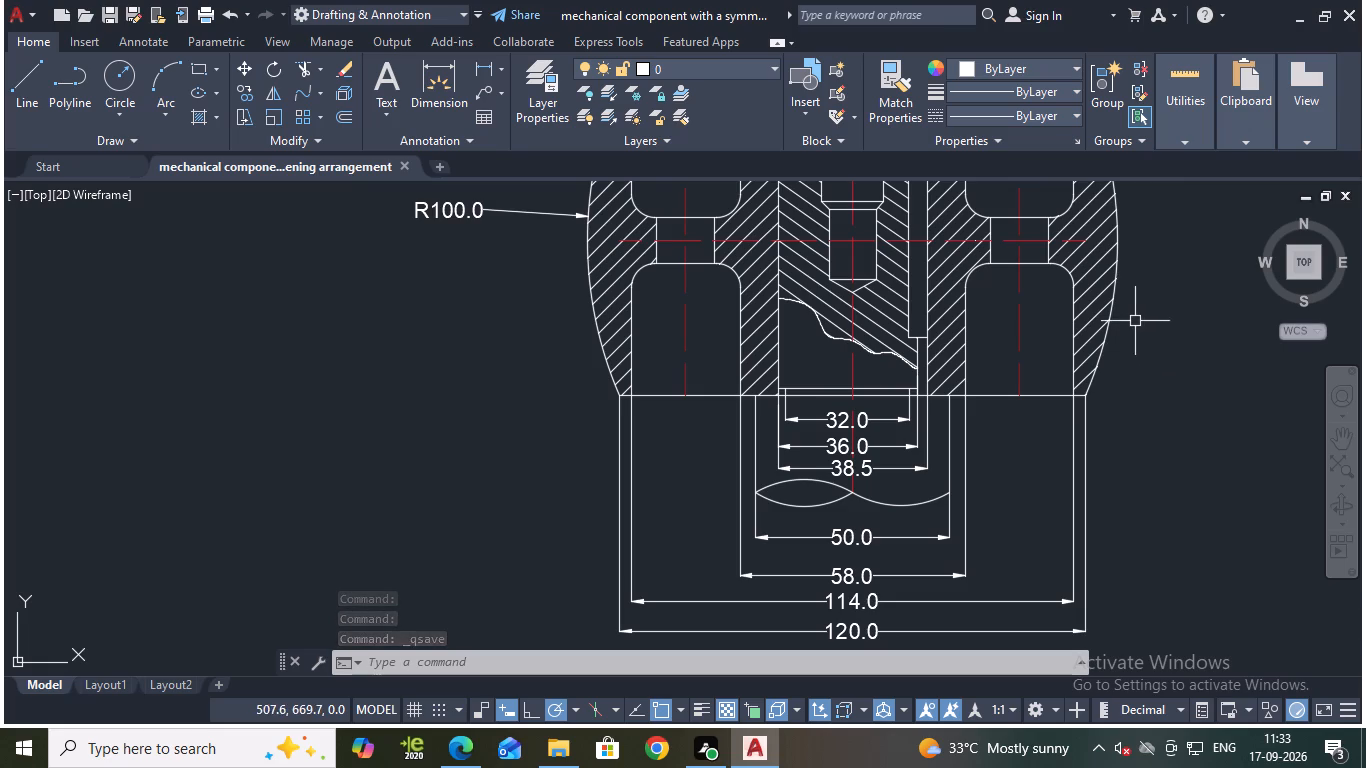
key(Escape)
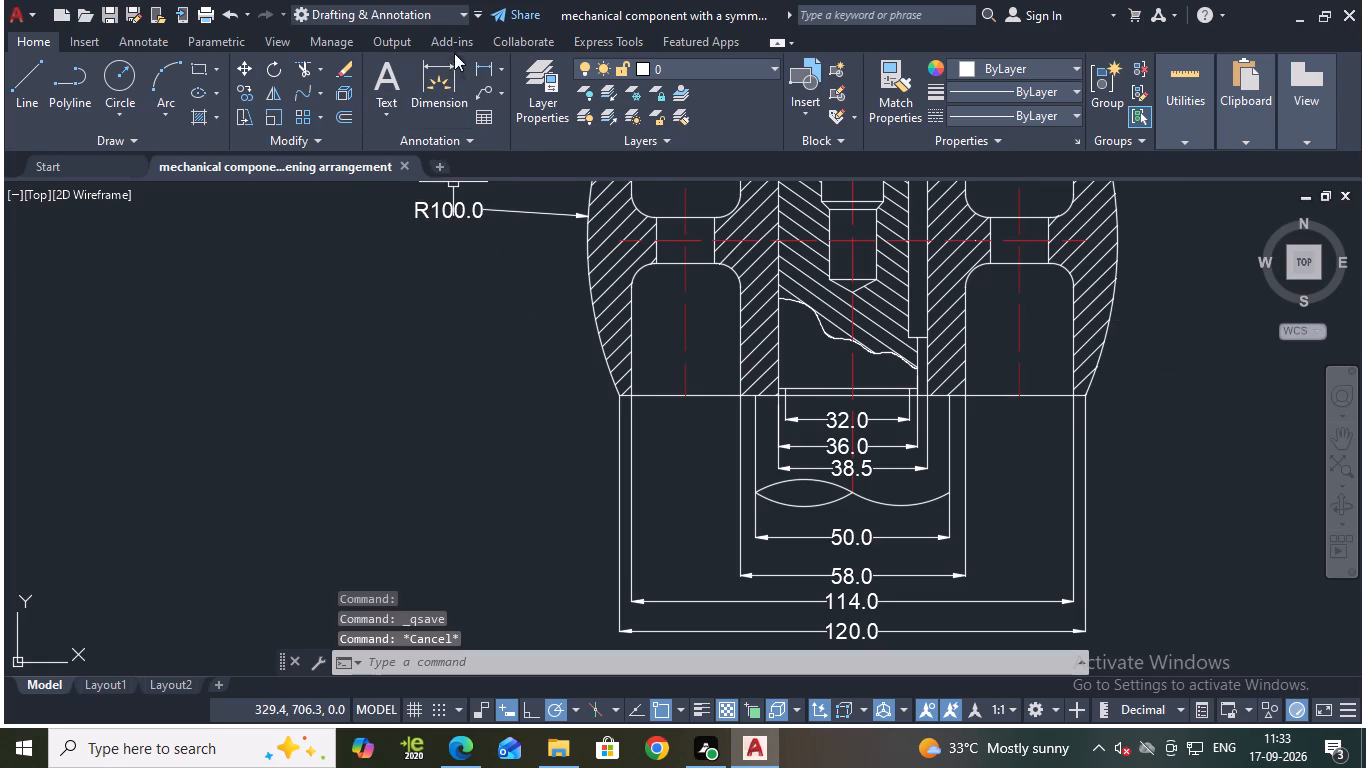
Add a linear dimension for the width of the hole through the left web, placed inside the lower left cavity.
click(481, 67)
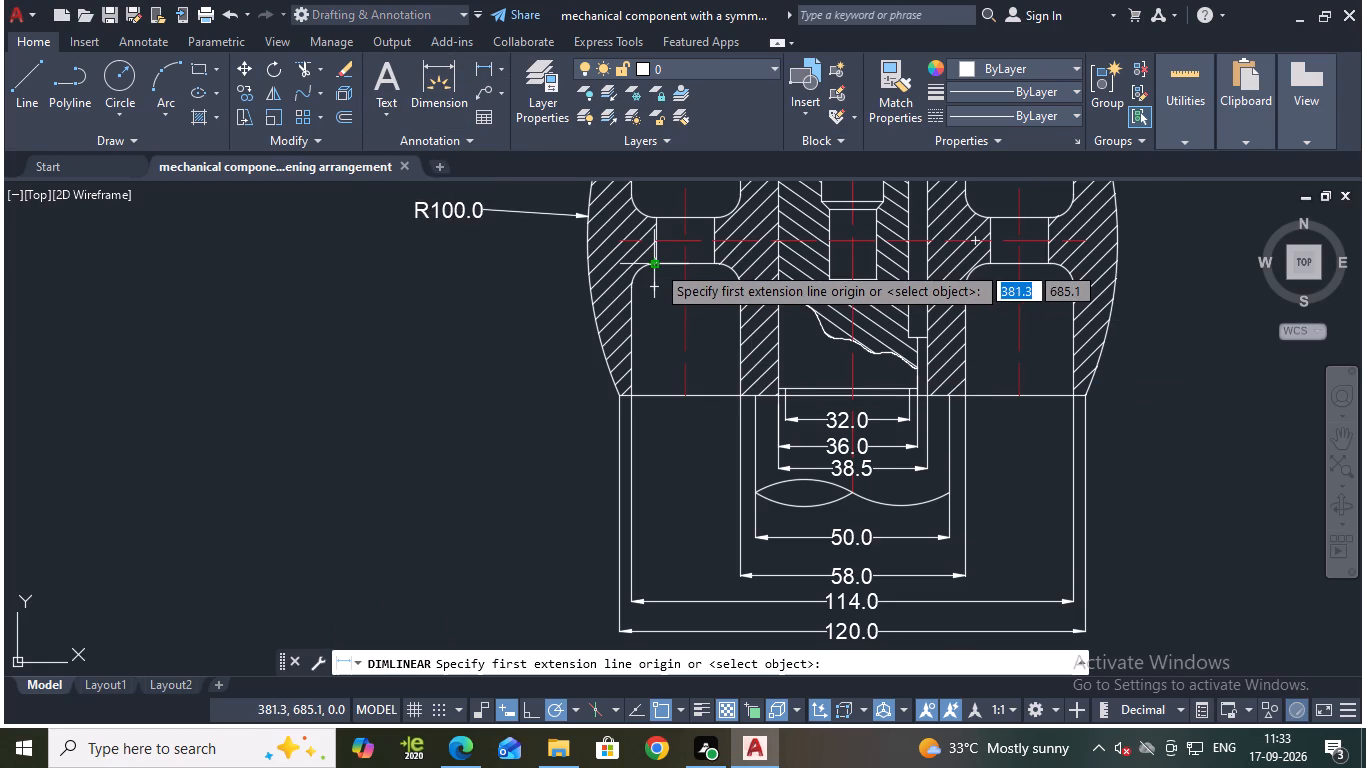
scroll(656, 264, up, 2)
click(650, 263)
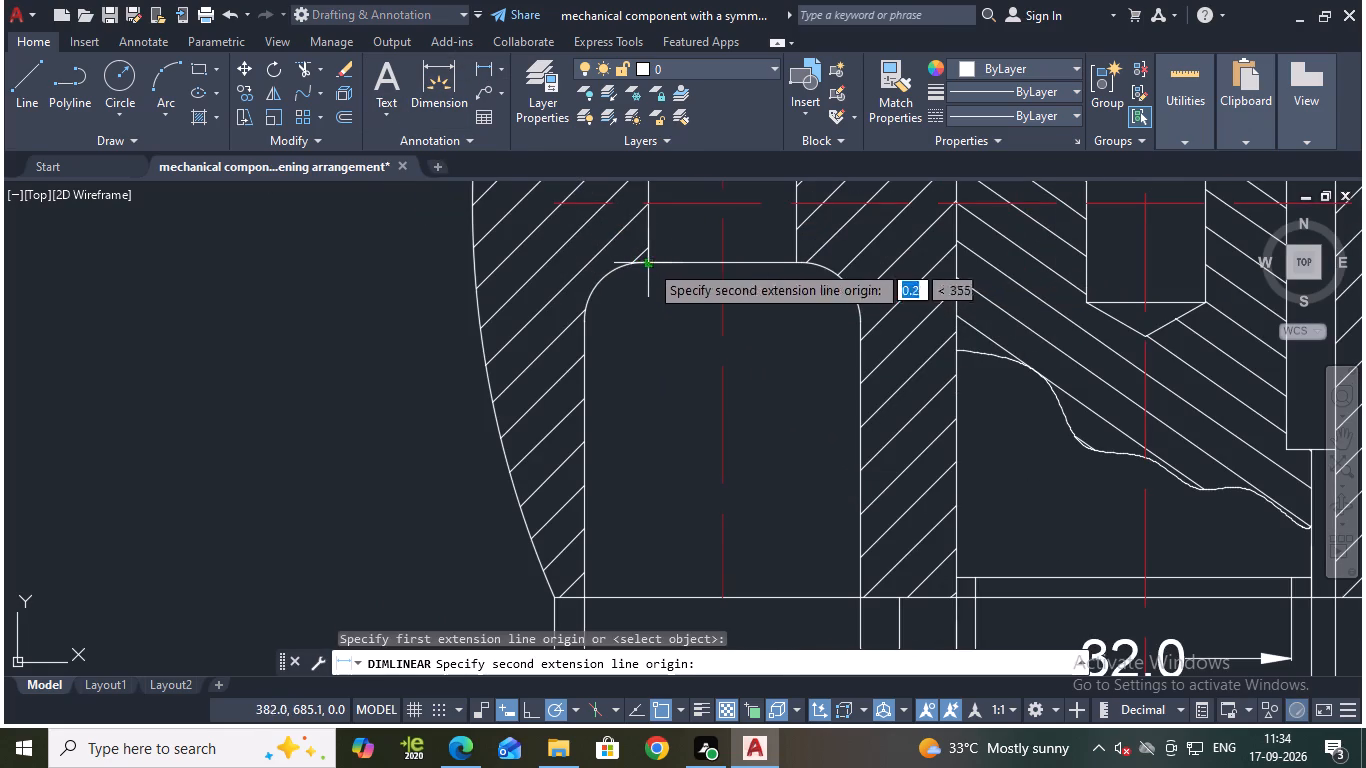
click(793, 263)
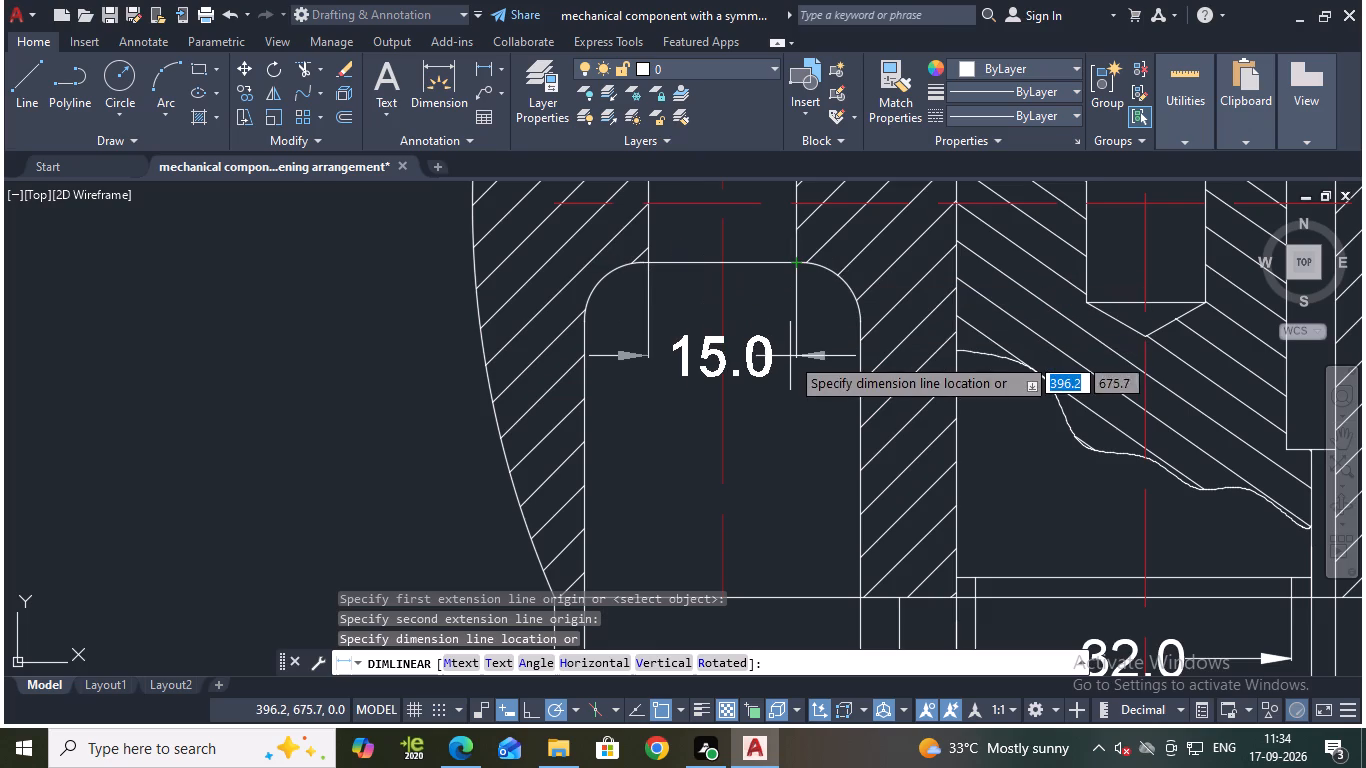
click(790, 356)
scroll(796, 381, down, 1)
middle_drag(796, 389, 760, 529)
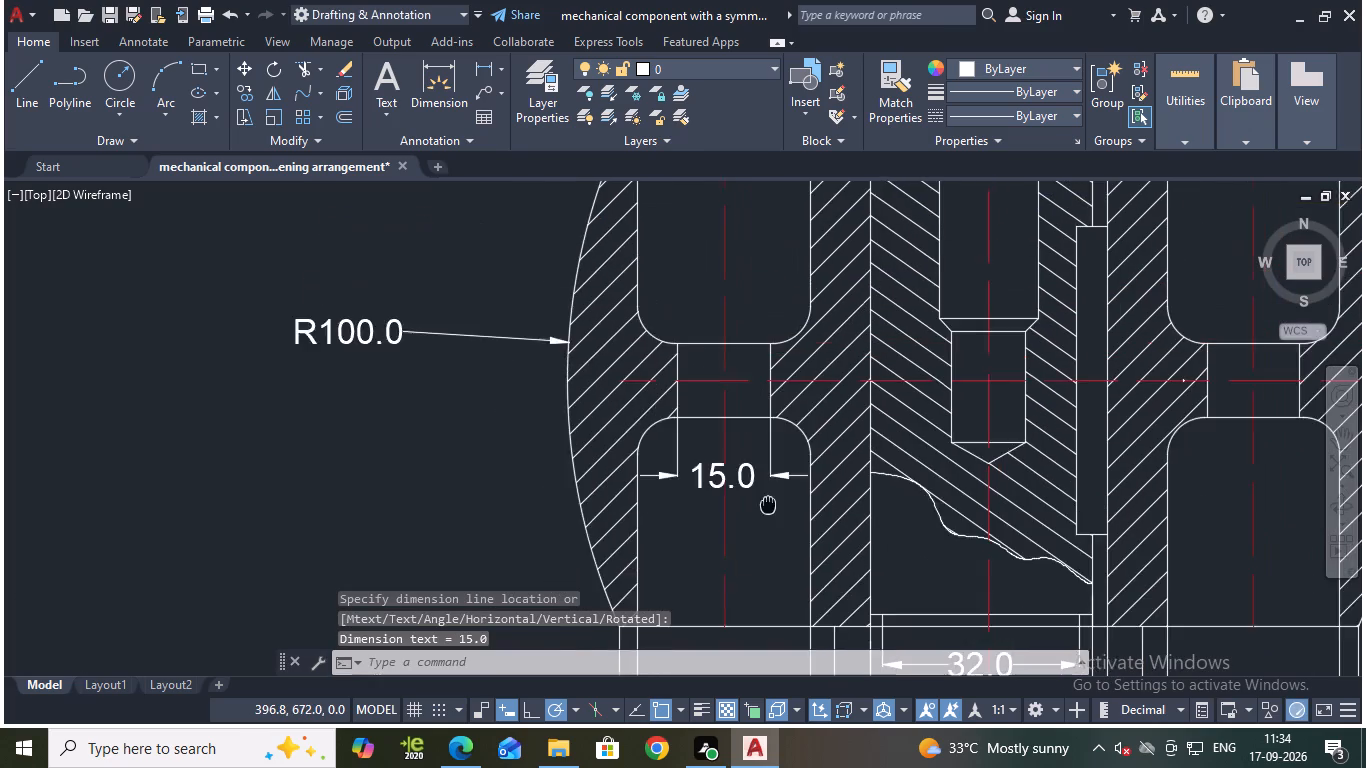
Add a vertical linear dimension for the bolt head's height, placed just outside the head's left side.
middle_drag(741, 328, 679, 470)
key(space)
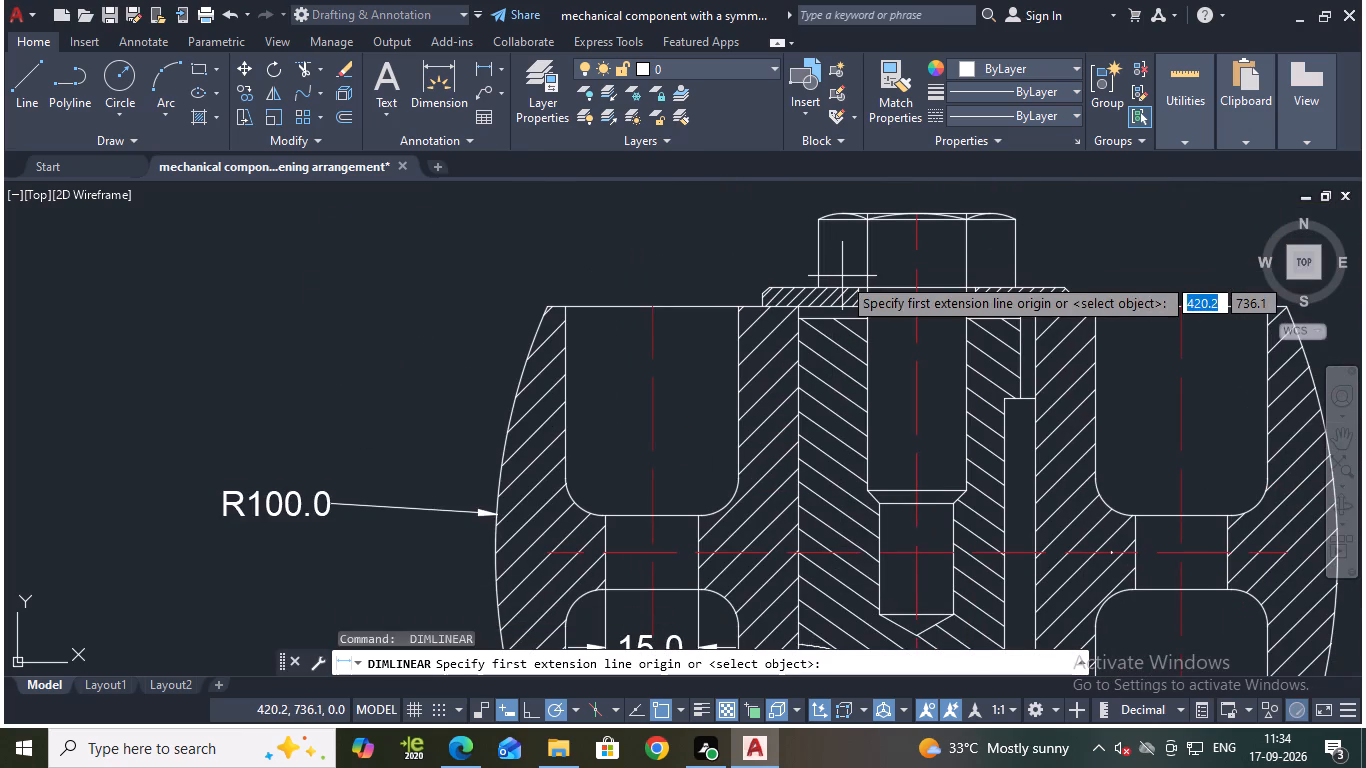
scroll(850, 233, up, 1)
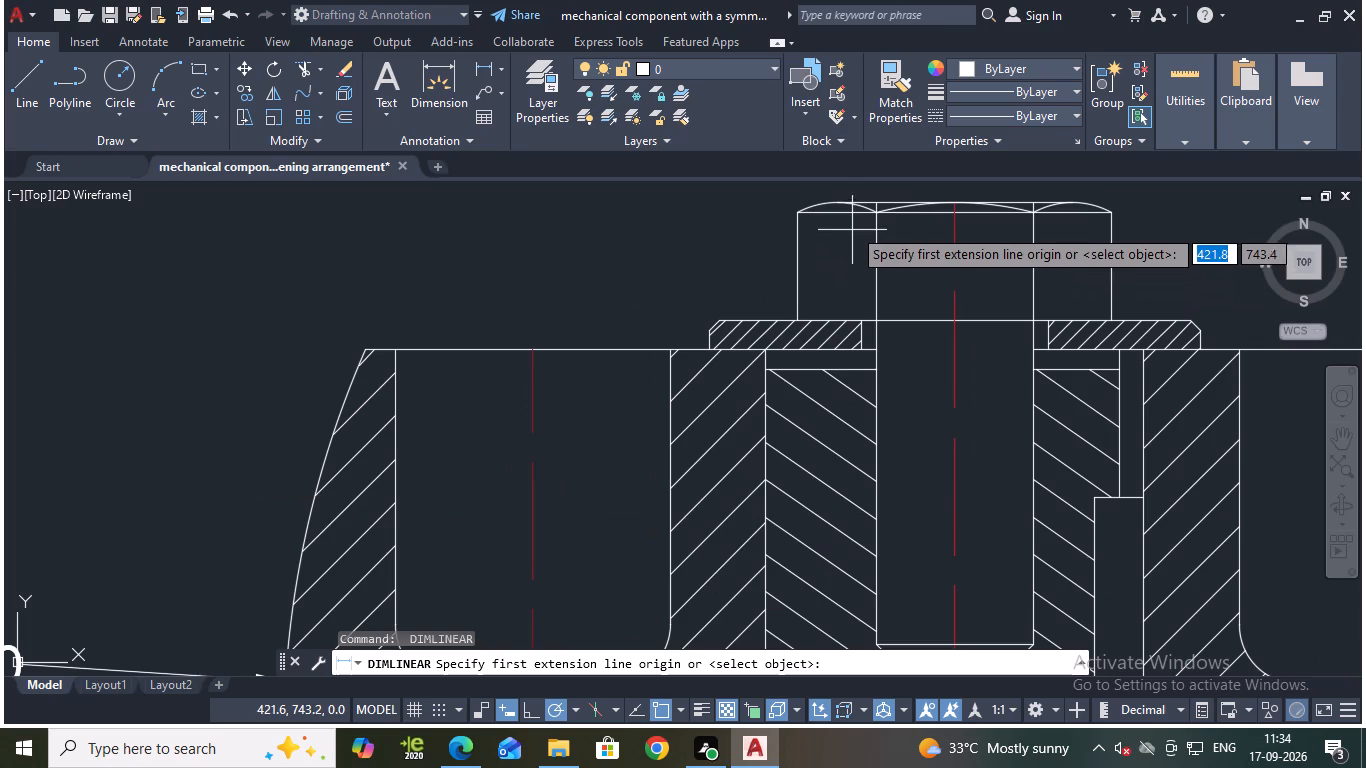
click(874, 200)
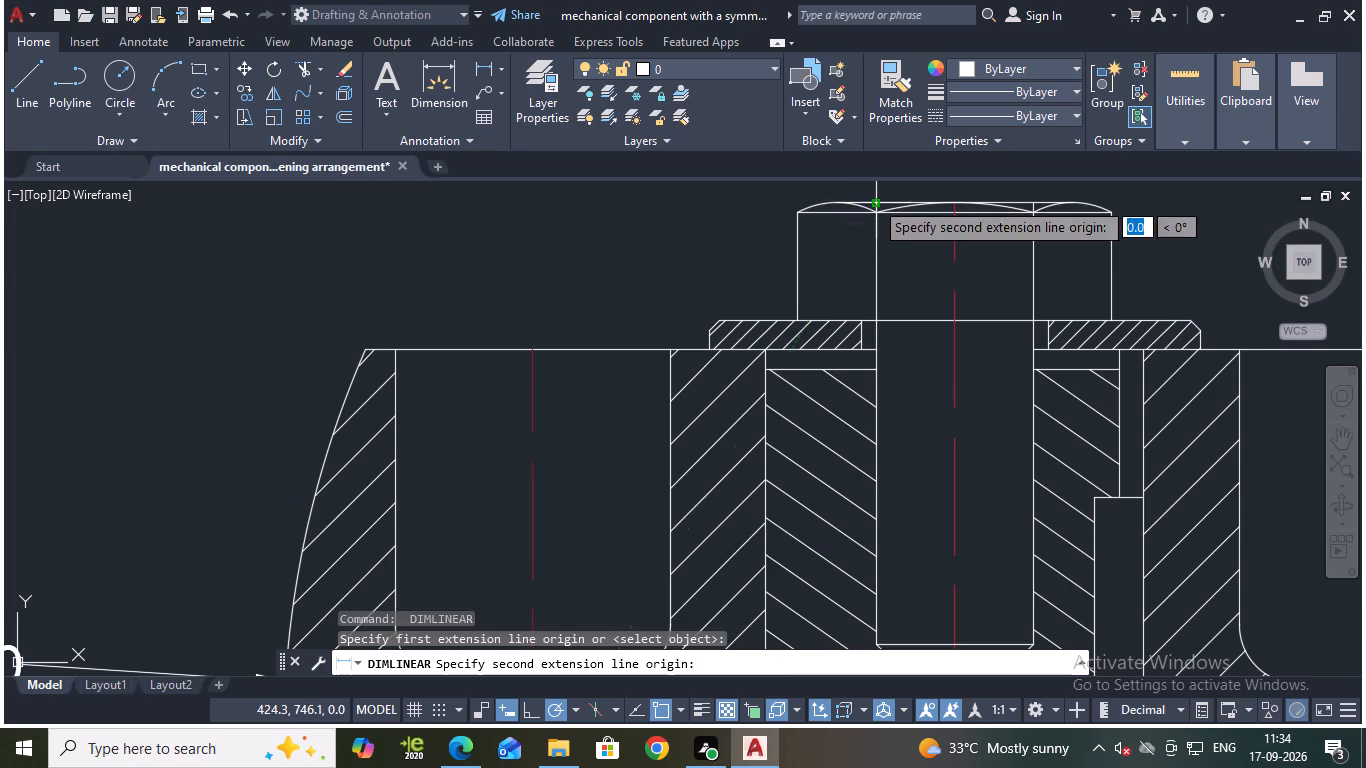
click(875, 321)
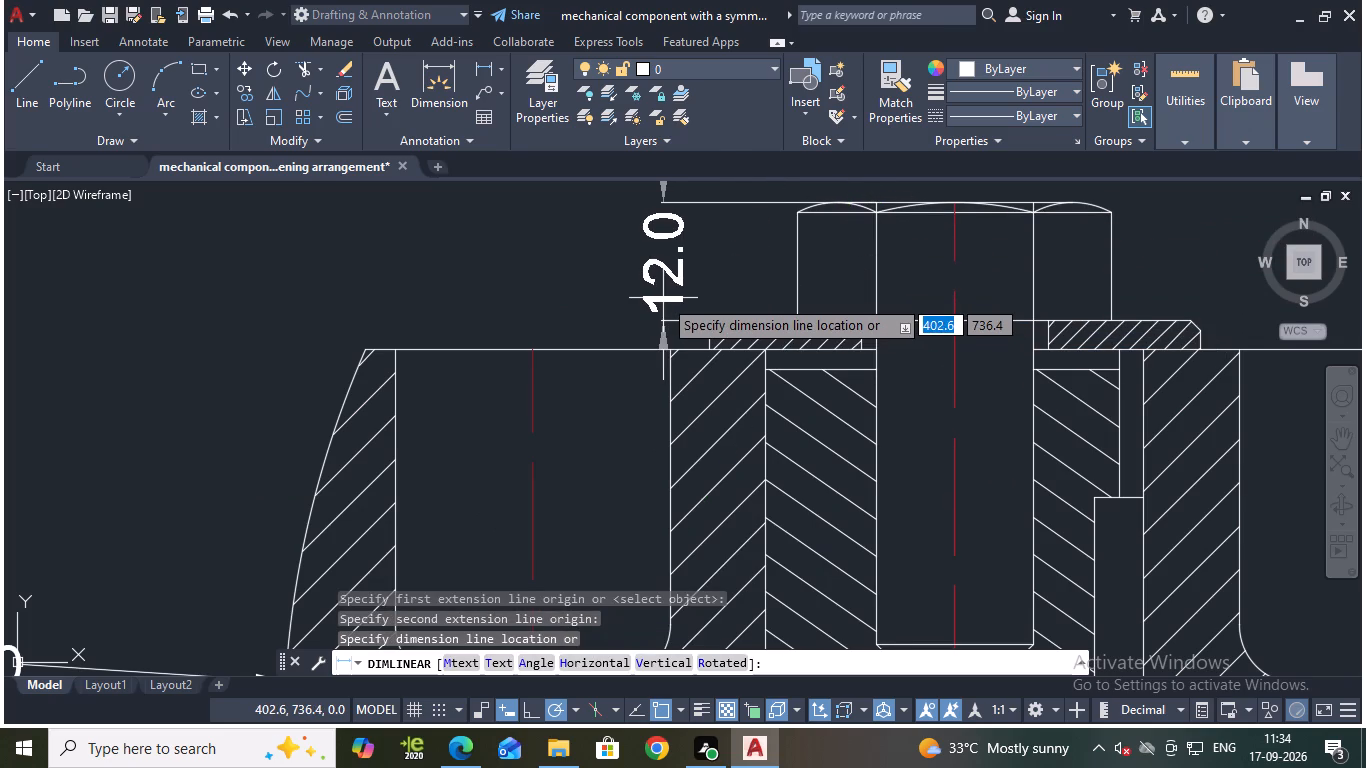
click(756, 291)
Add a vertical linear dimension from the bolt head's top to the bottom of the bolt end's chamfer, placed over the upper left cavity.
scroll(857, 291, down, 1)
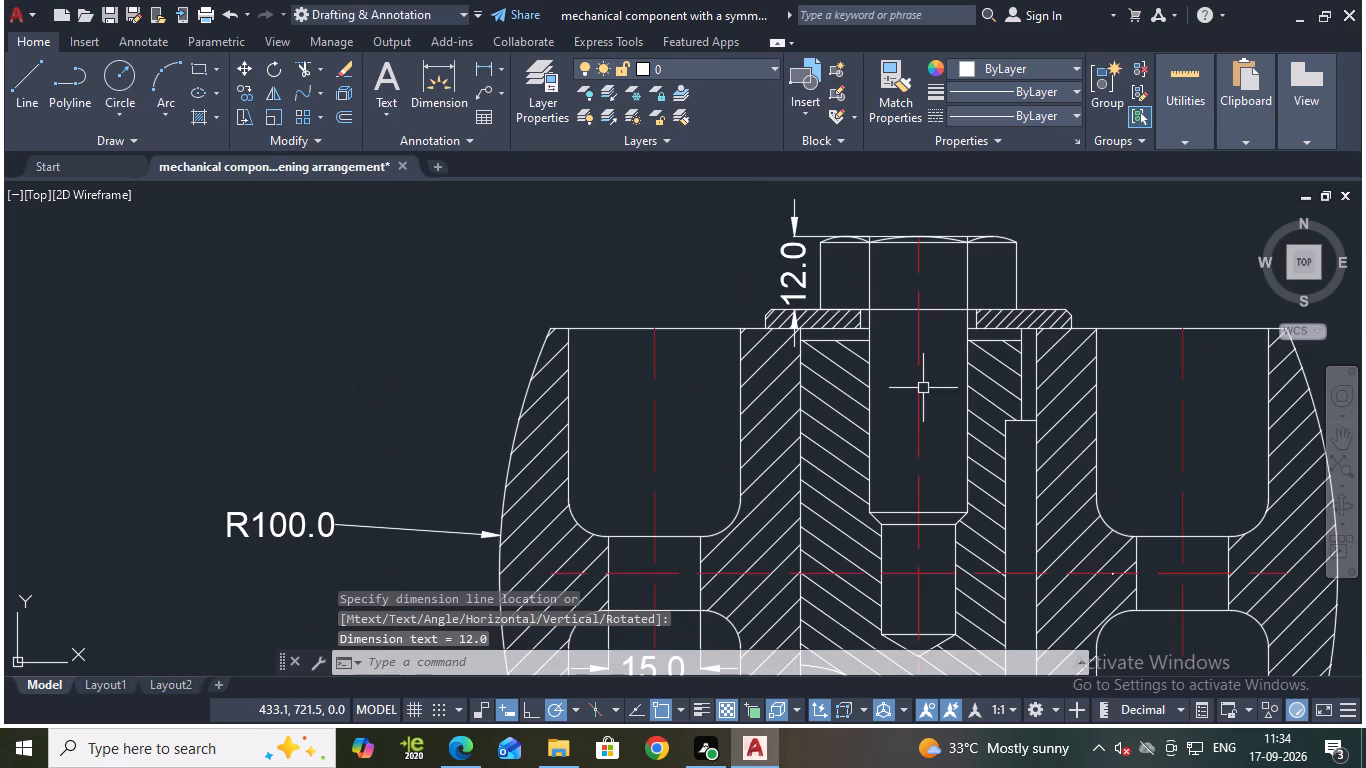
click(480, 64)
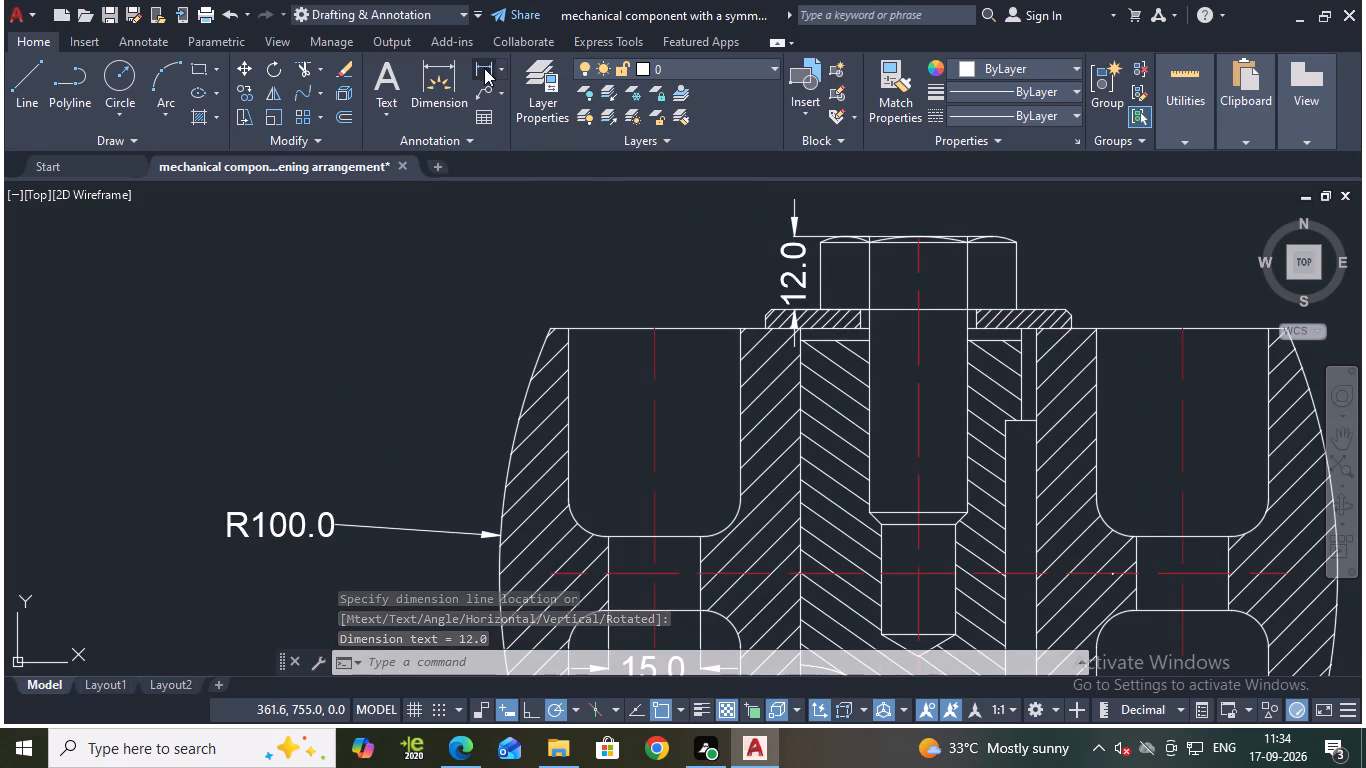
click(820, 236)
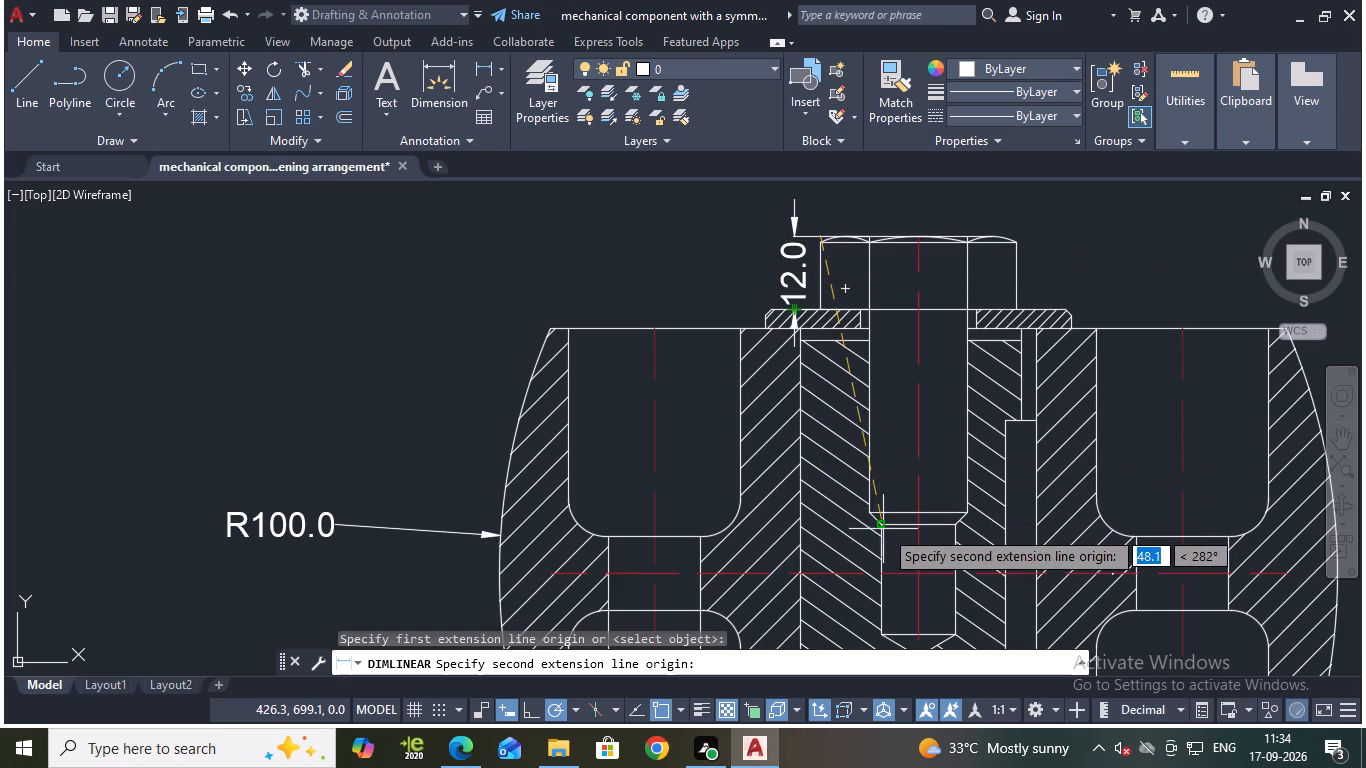
click(881, 526)
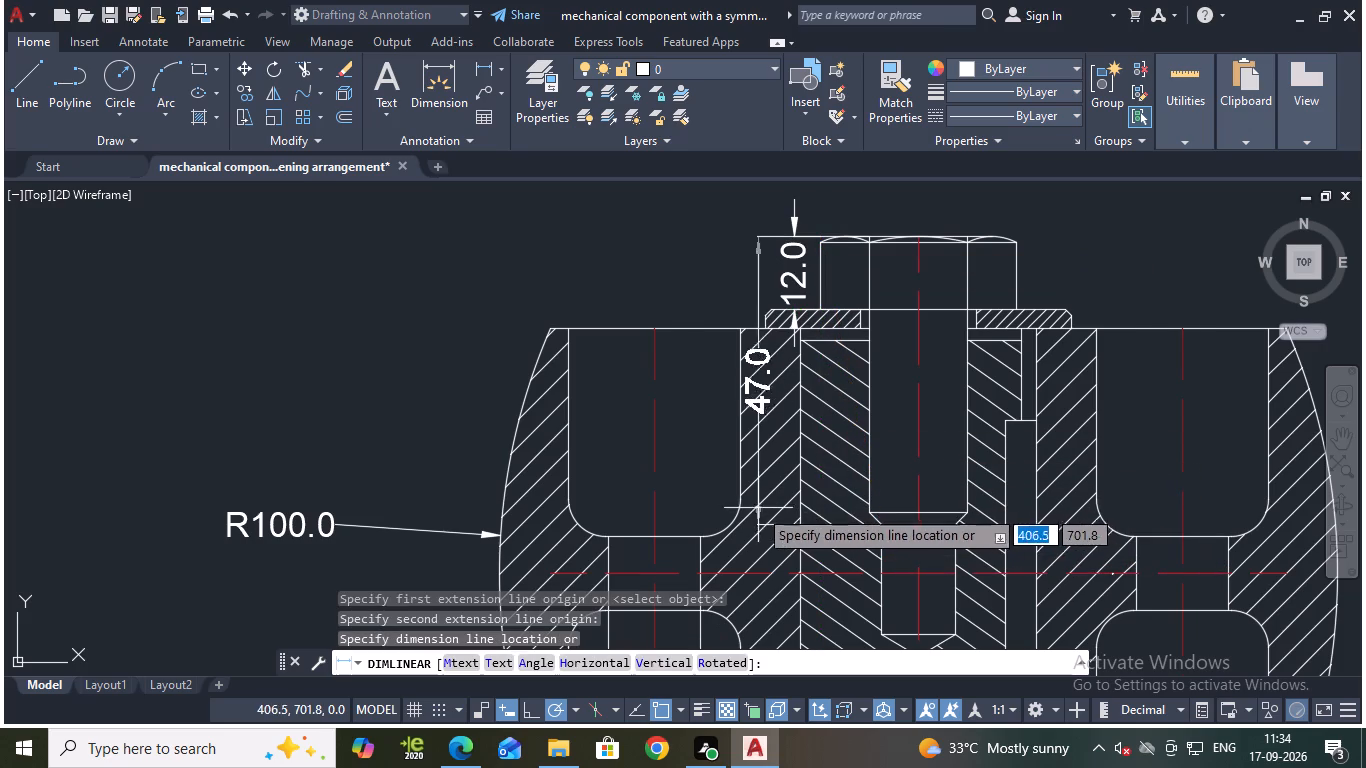
click(697, 499)
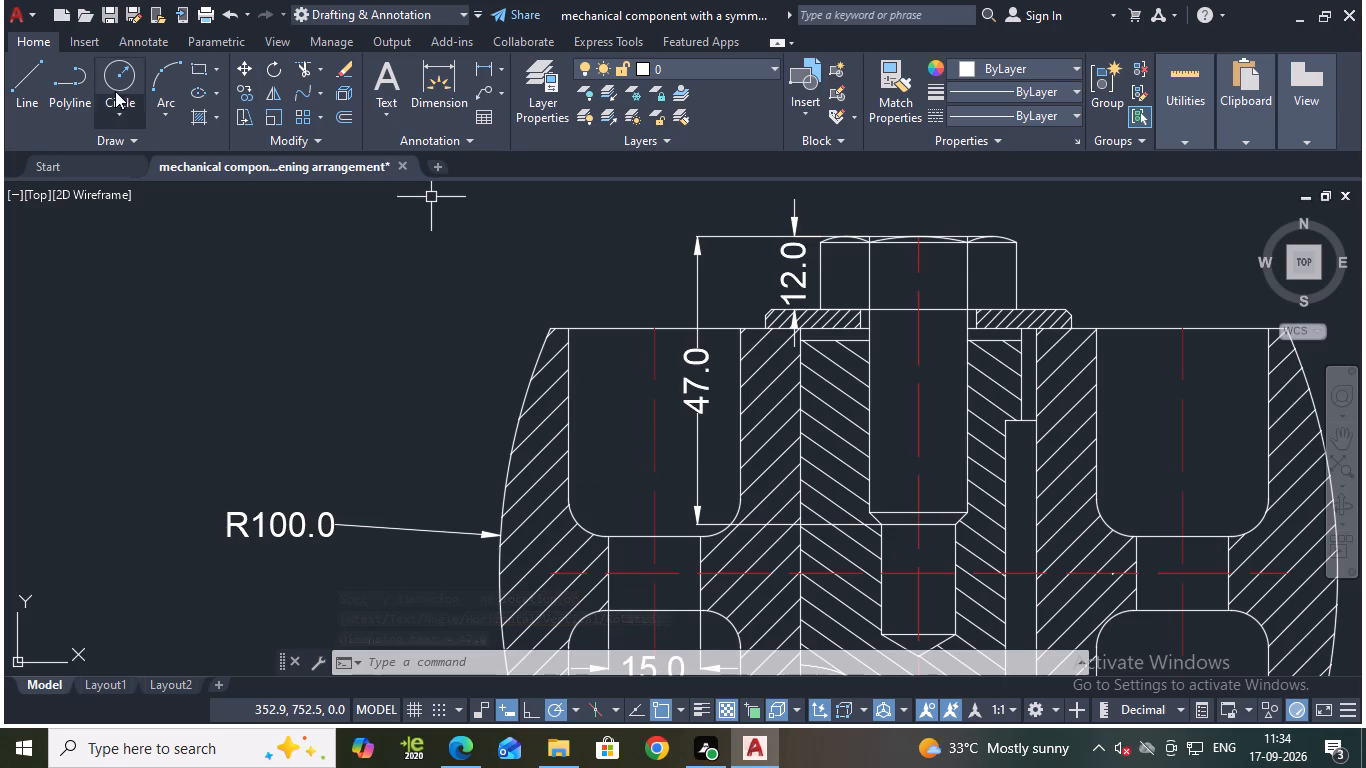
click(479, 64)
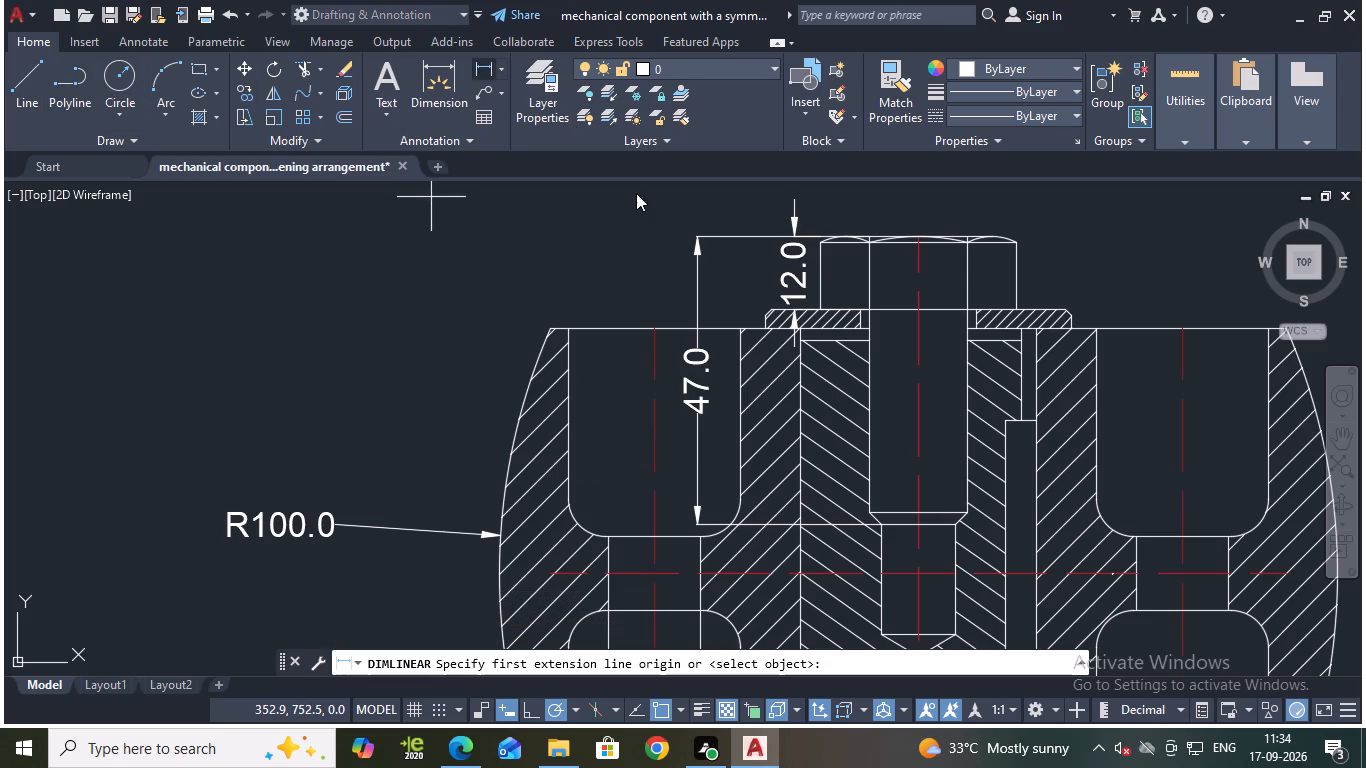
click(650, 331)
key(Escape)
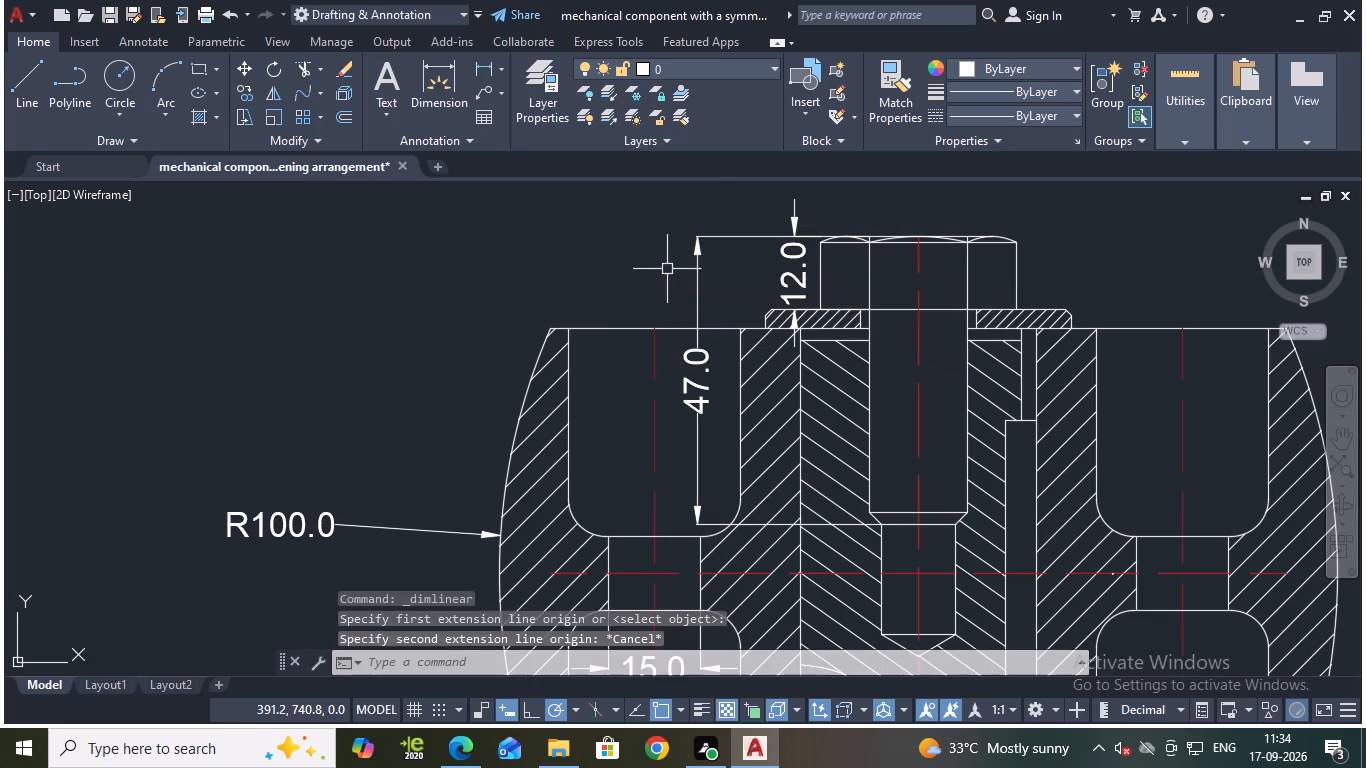
Add a horizontal linear dimension between the left and right cavity centrelines at the top edge, placed well above the bolt head.
key(space)
scroll(661, 324, up, 2)
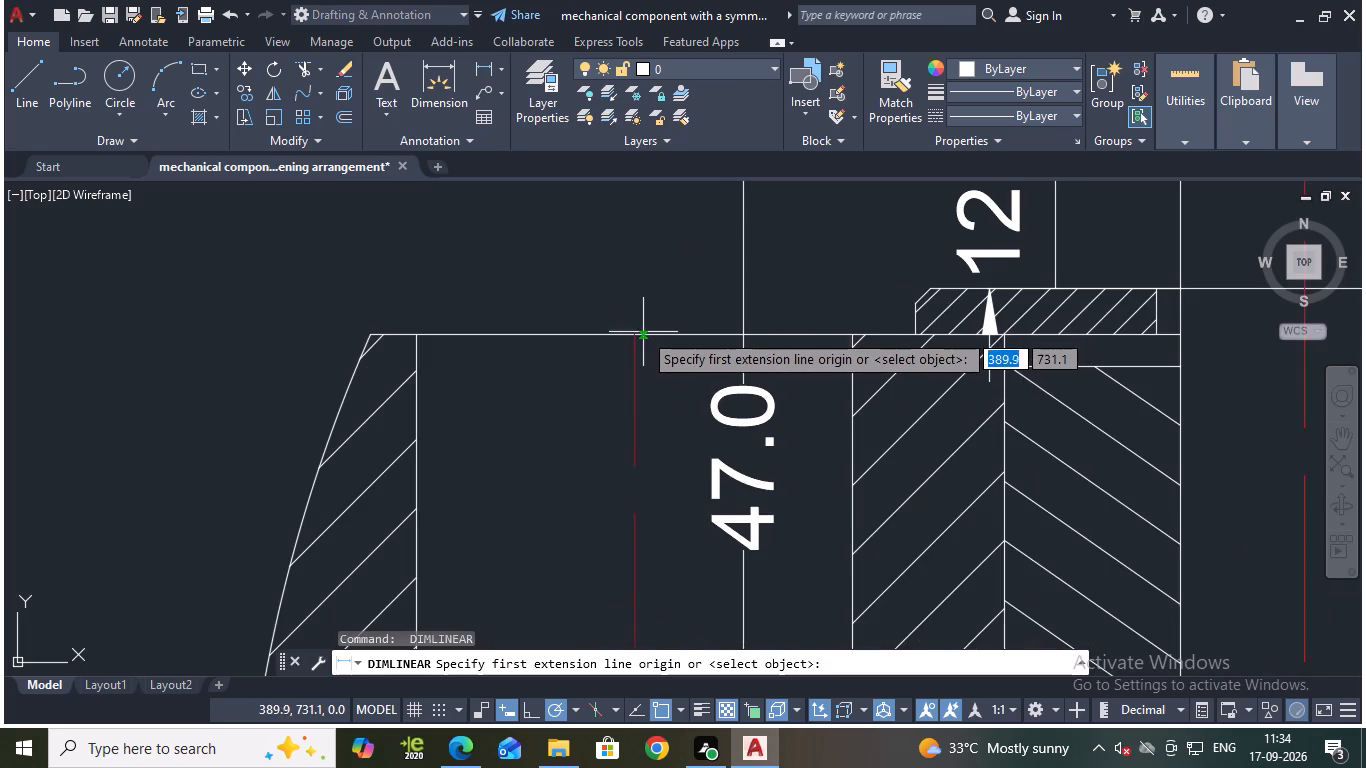
click(637, 336)
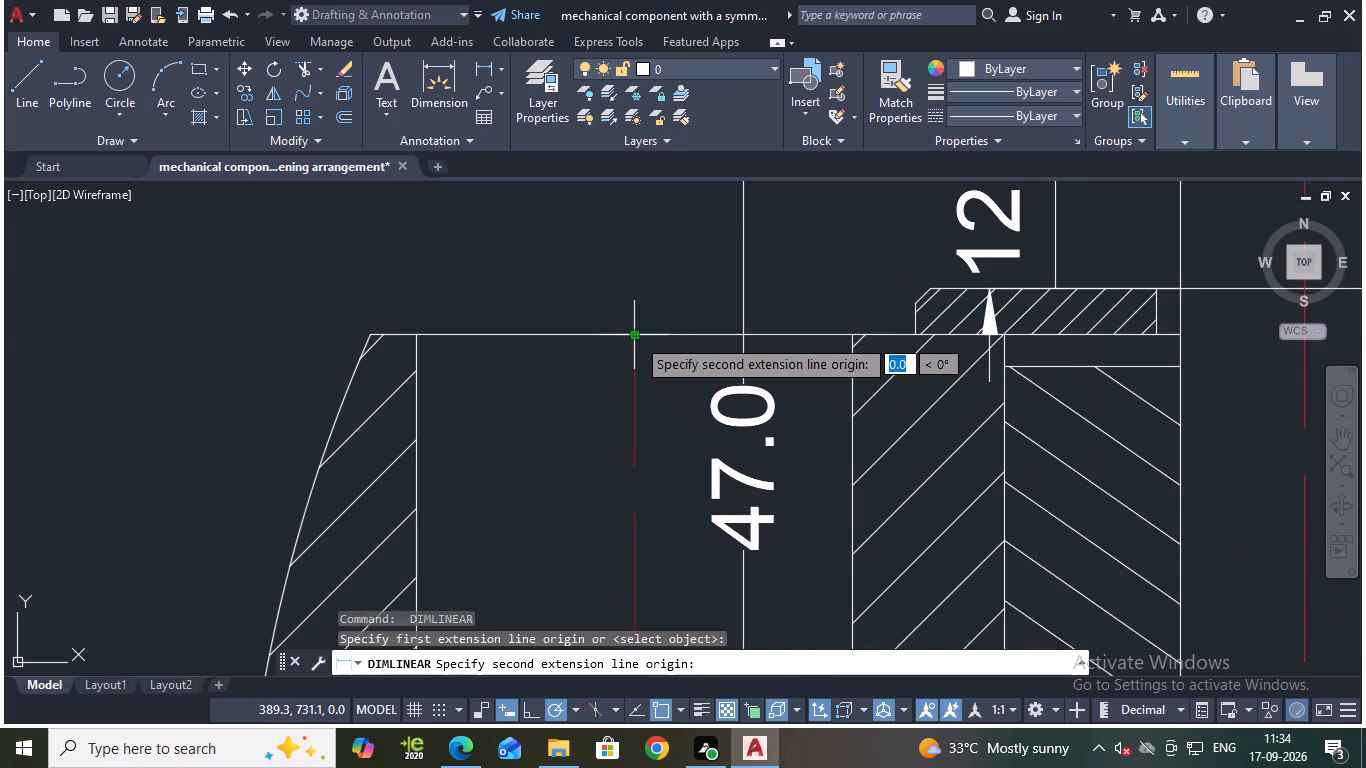
scroll(636, 337, down, 1)
middle_drag(1189, 291, 1181, 293)
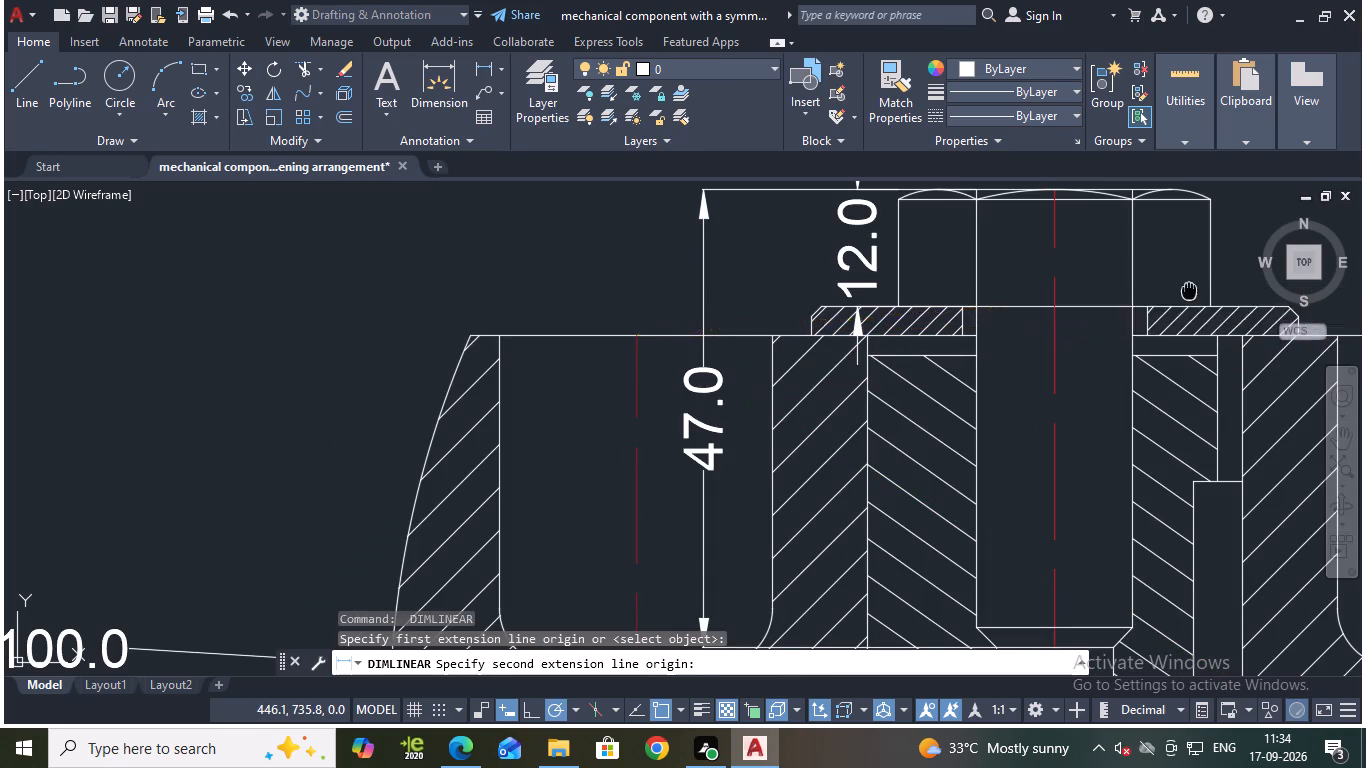
middle_drag(1181, 293, 953, 314)
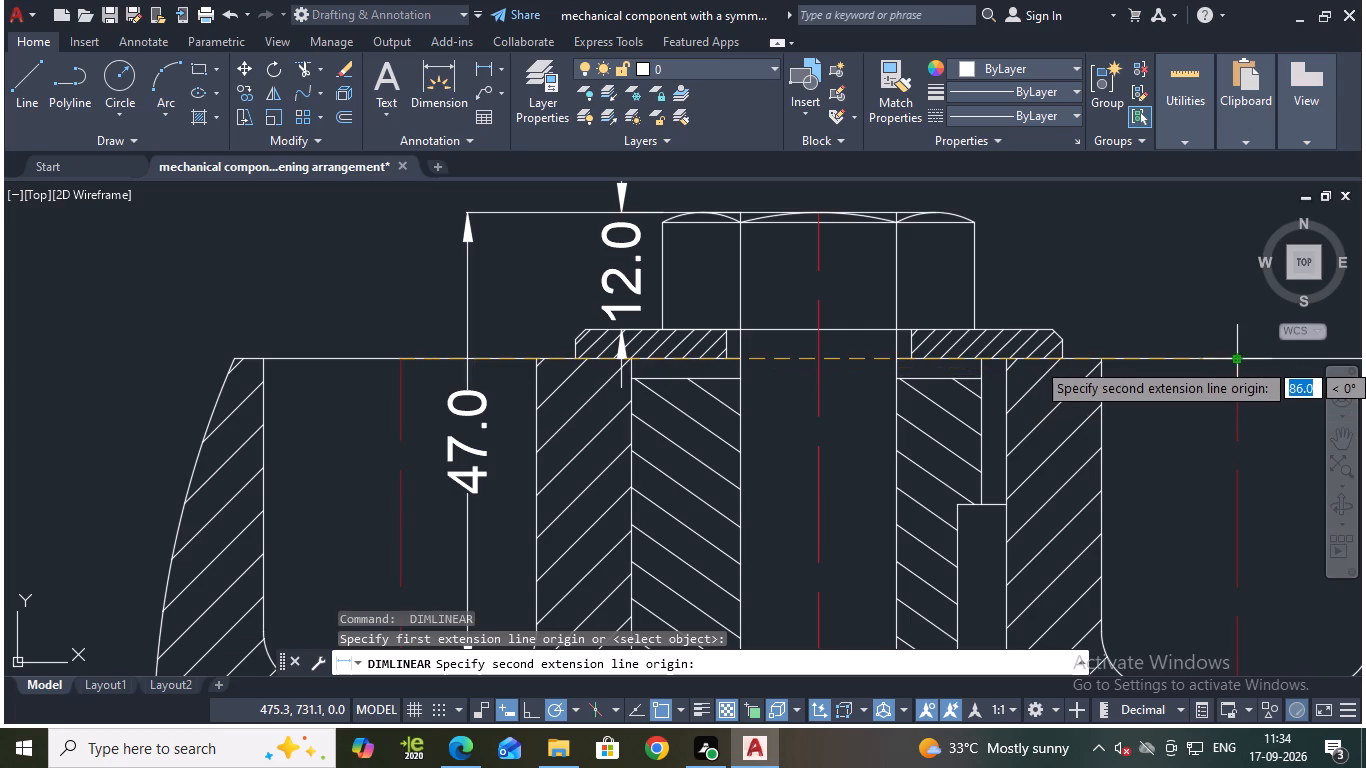
click(1239, 361)
middle_drag(1192, 304, 1173, 537)
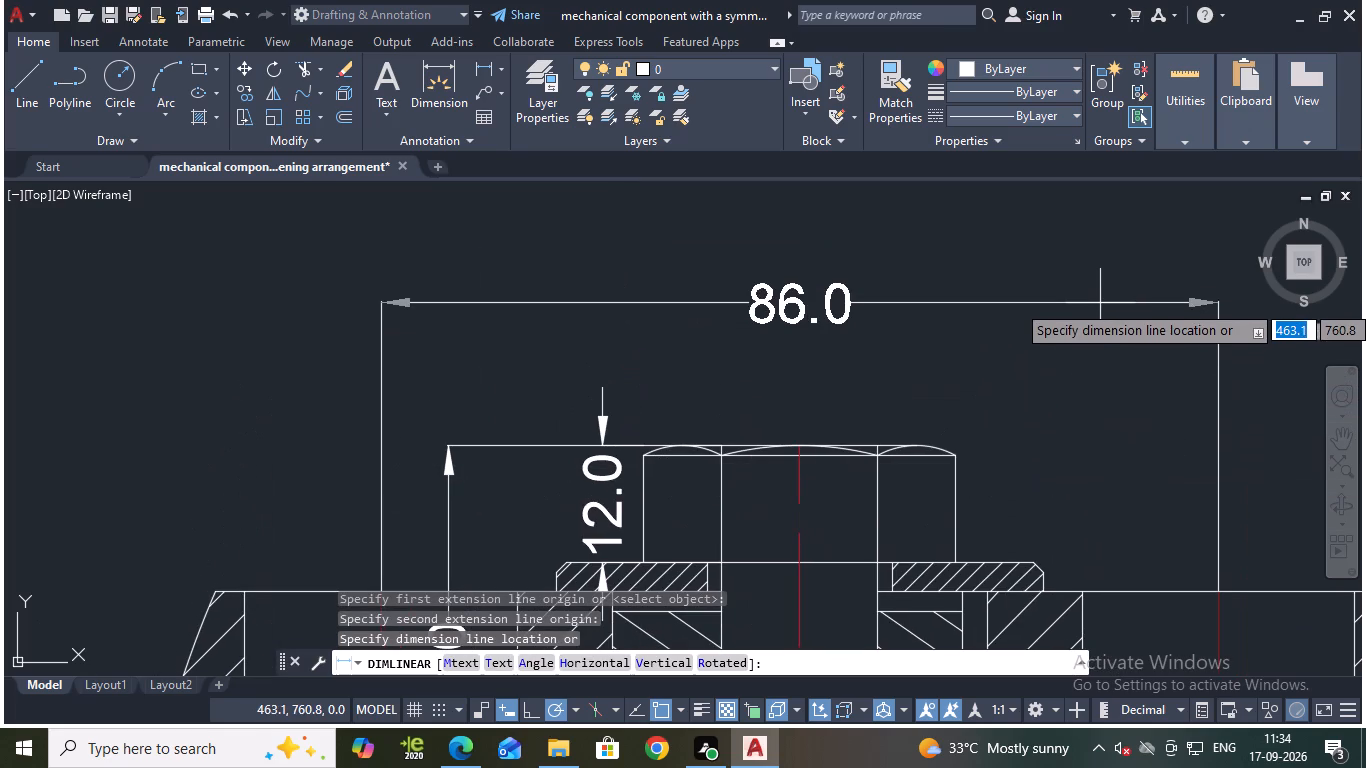
click(1084, 231)
Add a horizontal linear dimension across the bolt head's outer sides, placed just above the head and below the 86.0 dimension.
key(space)
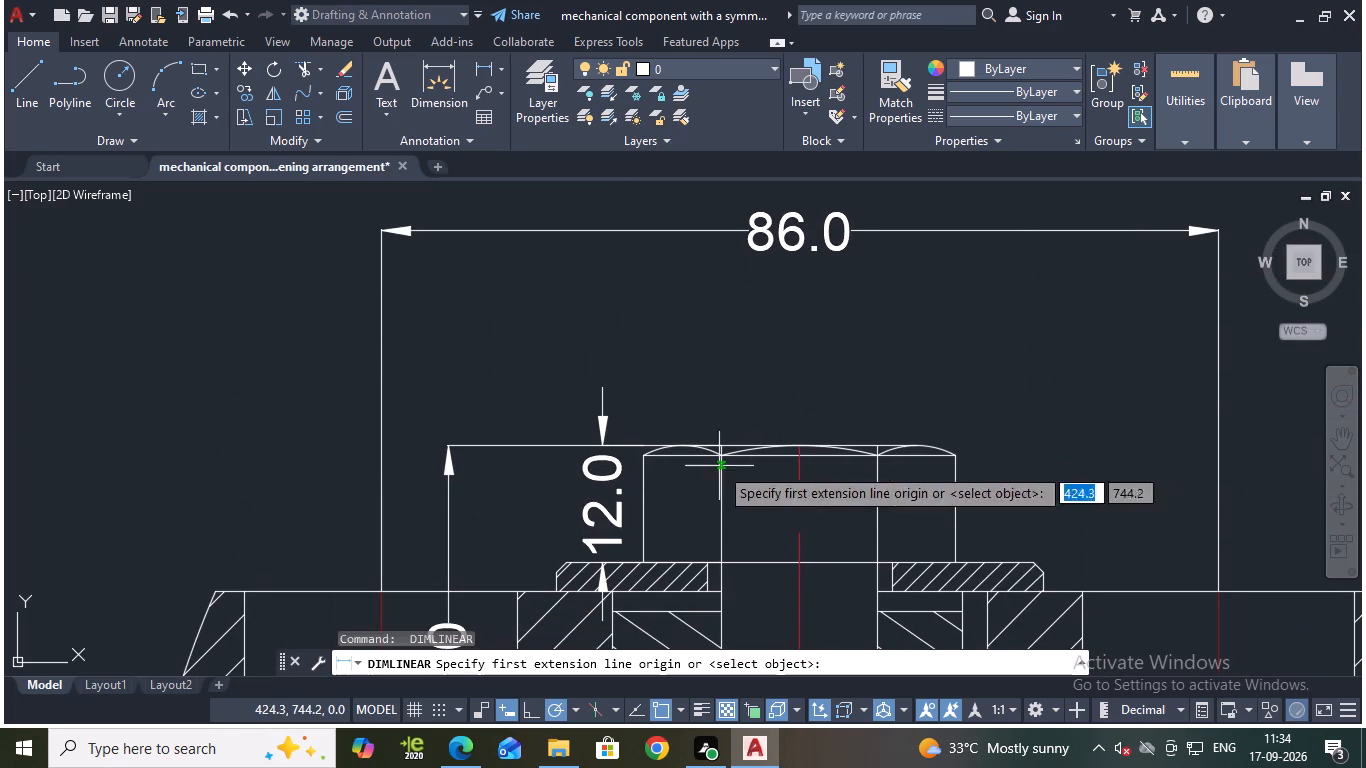
click(640, 482)
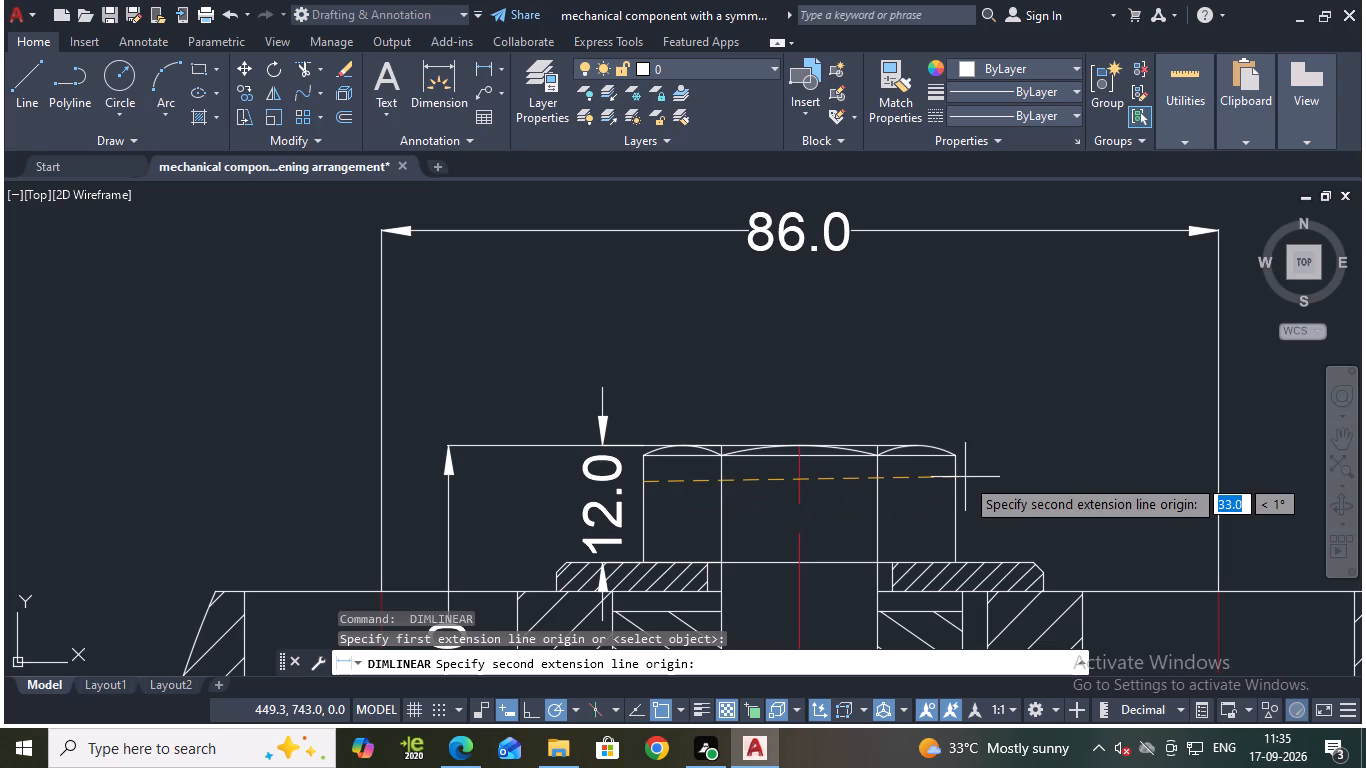
click(957, 482)
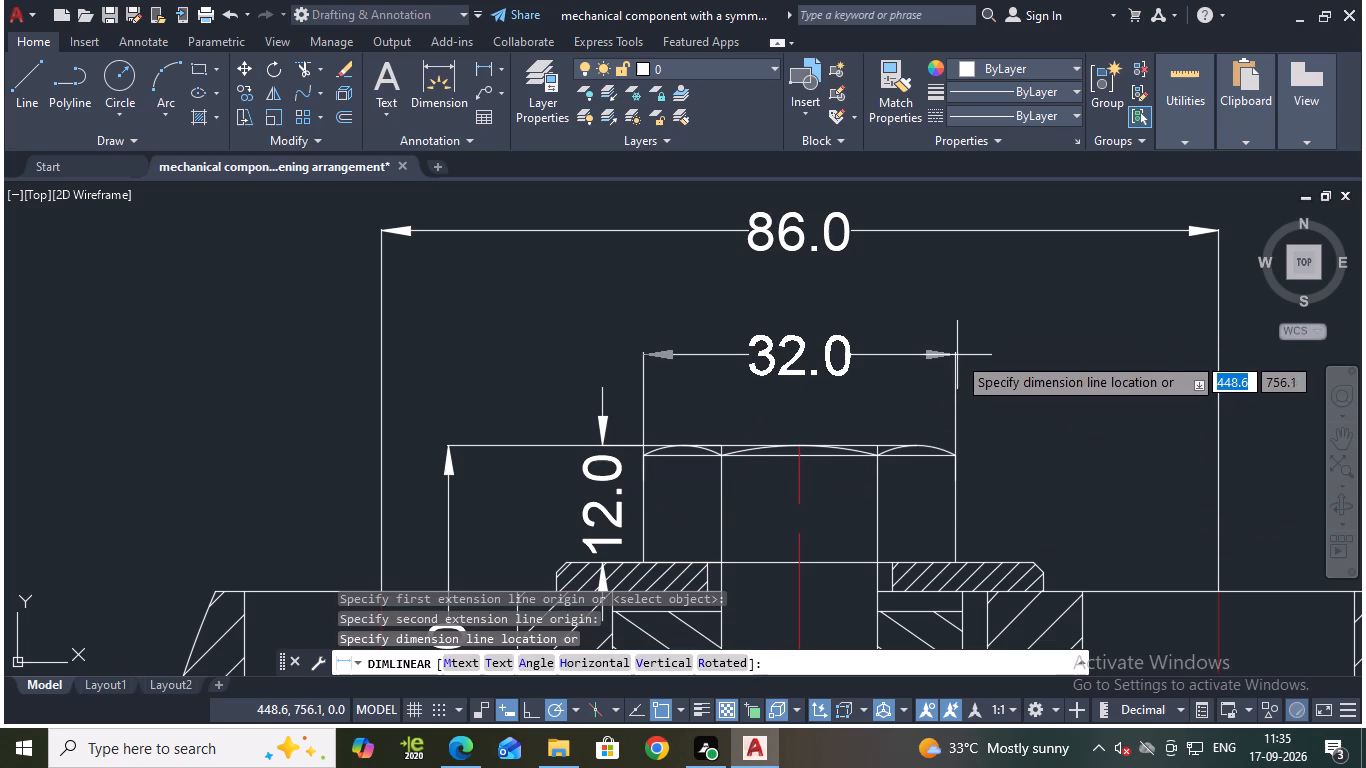
click(958, 397)
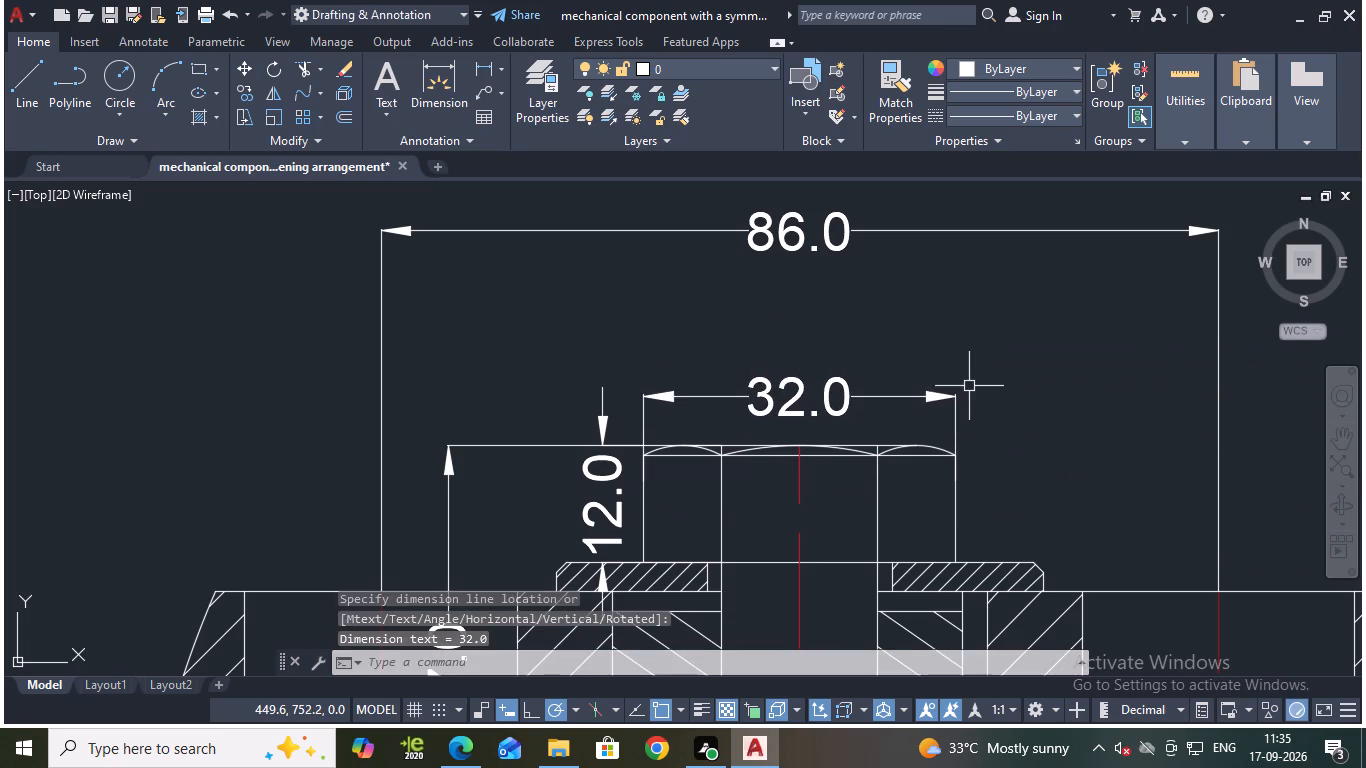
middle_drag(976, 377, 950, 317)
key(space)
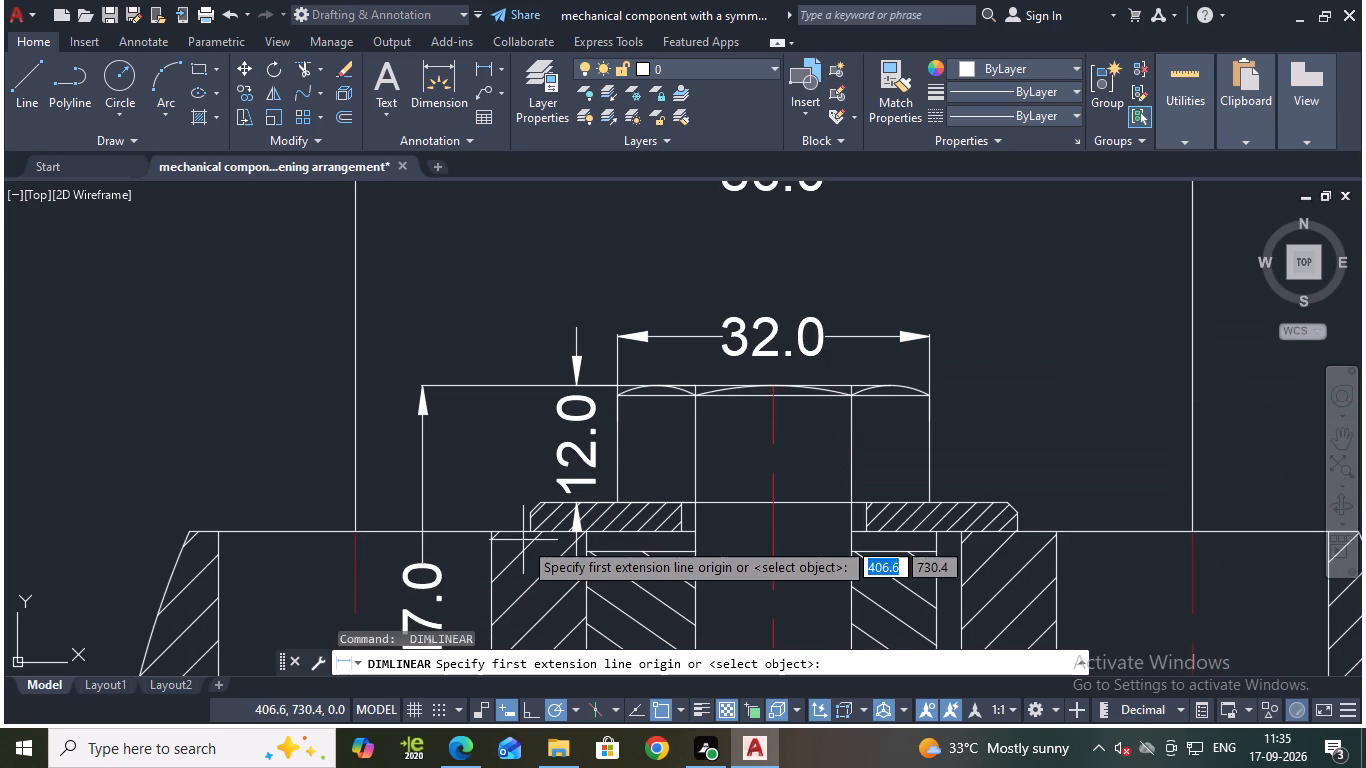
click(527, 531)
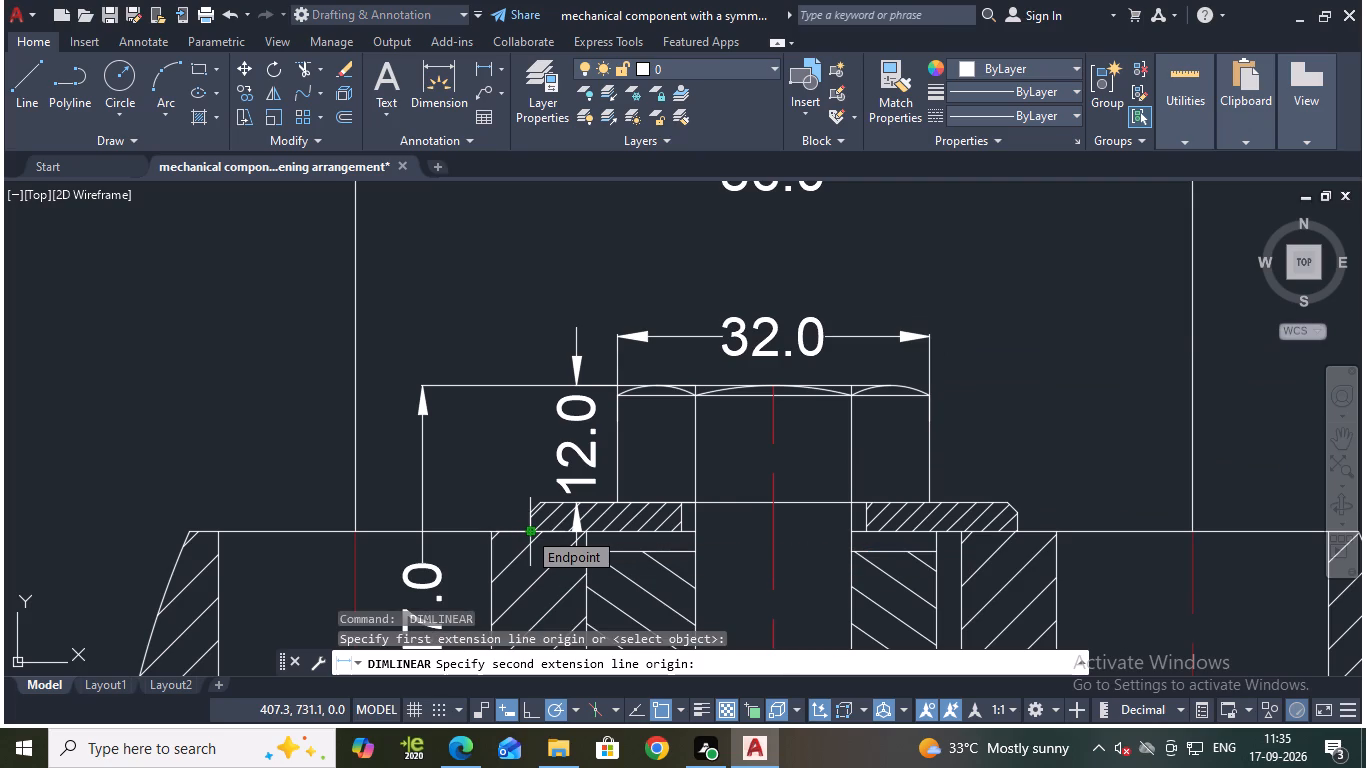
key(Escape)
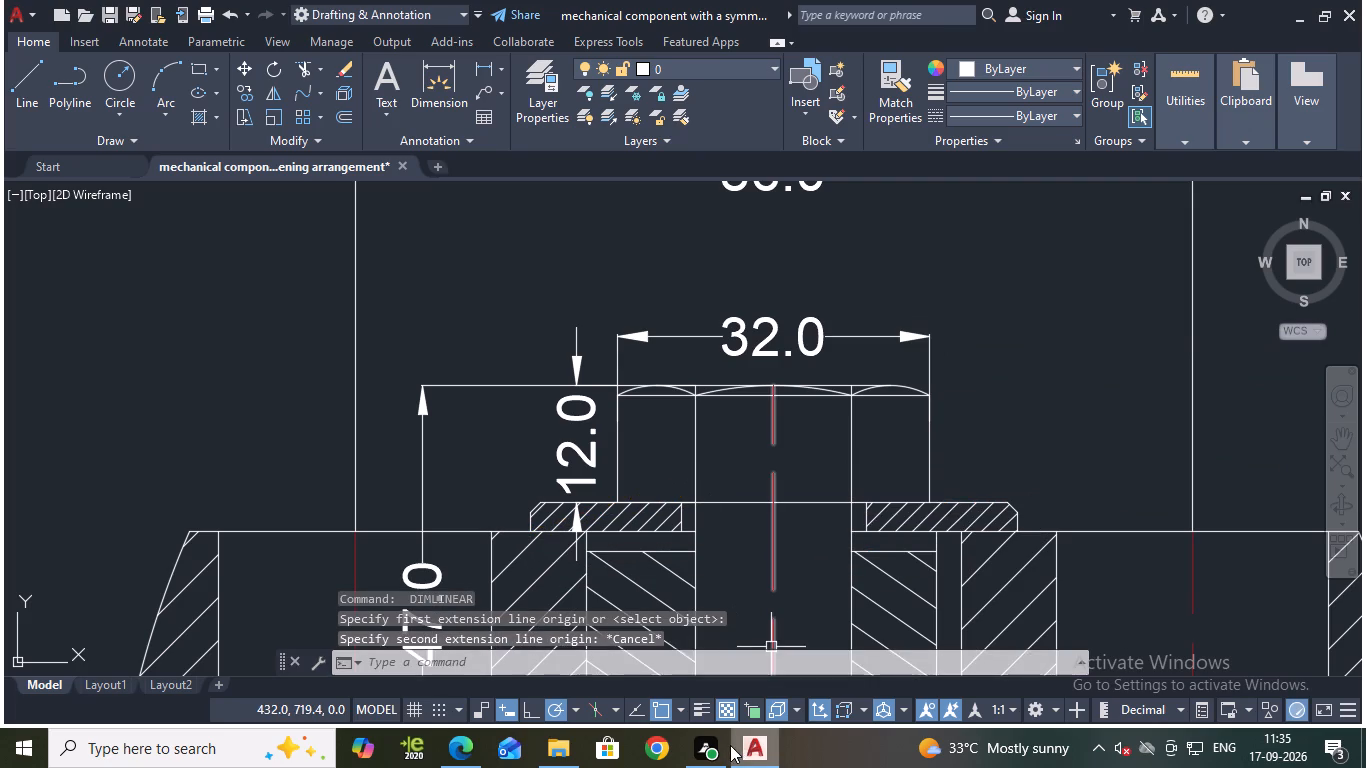
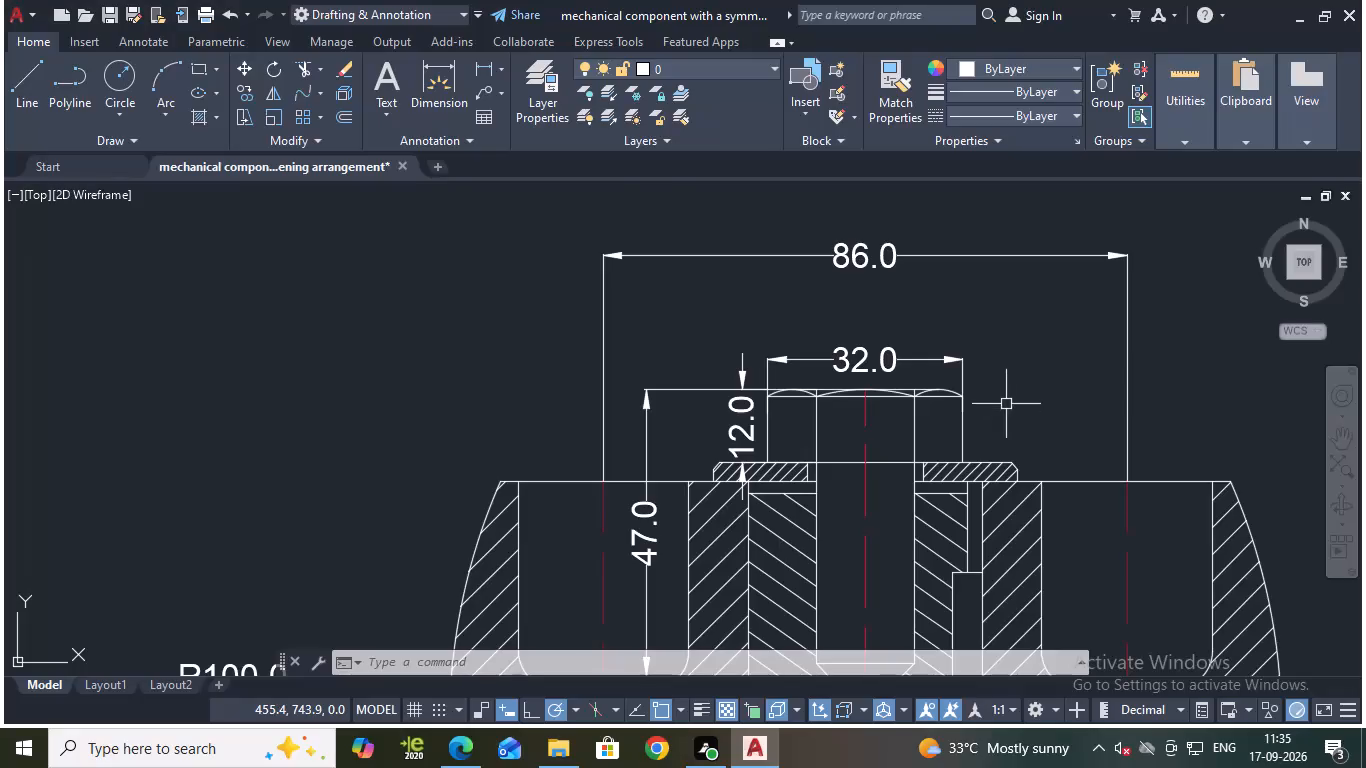
Add a horizontal linear dimension across the washer's outer edges beneath the bolt head, placed between the 32.0 and 86.0 dimensions.
click(479, 65)
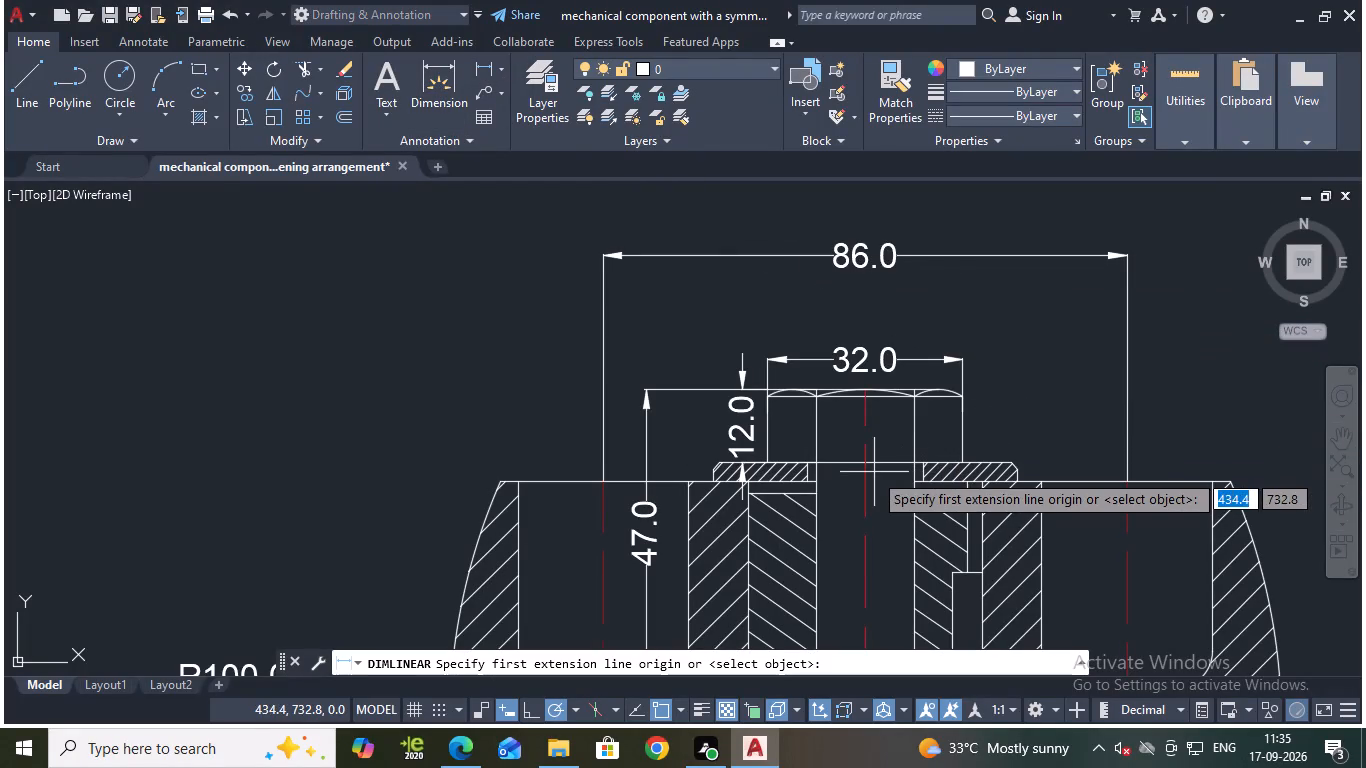
click(716, 480)
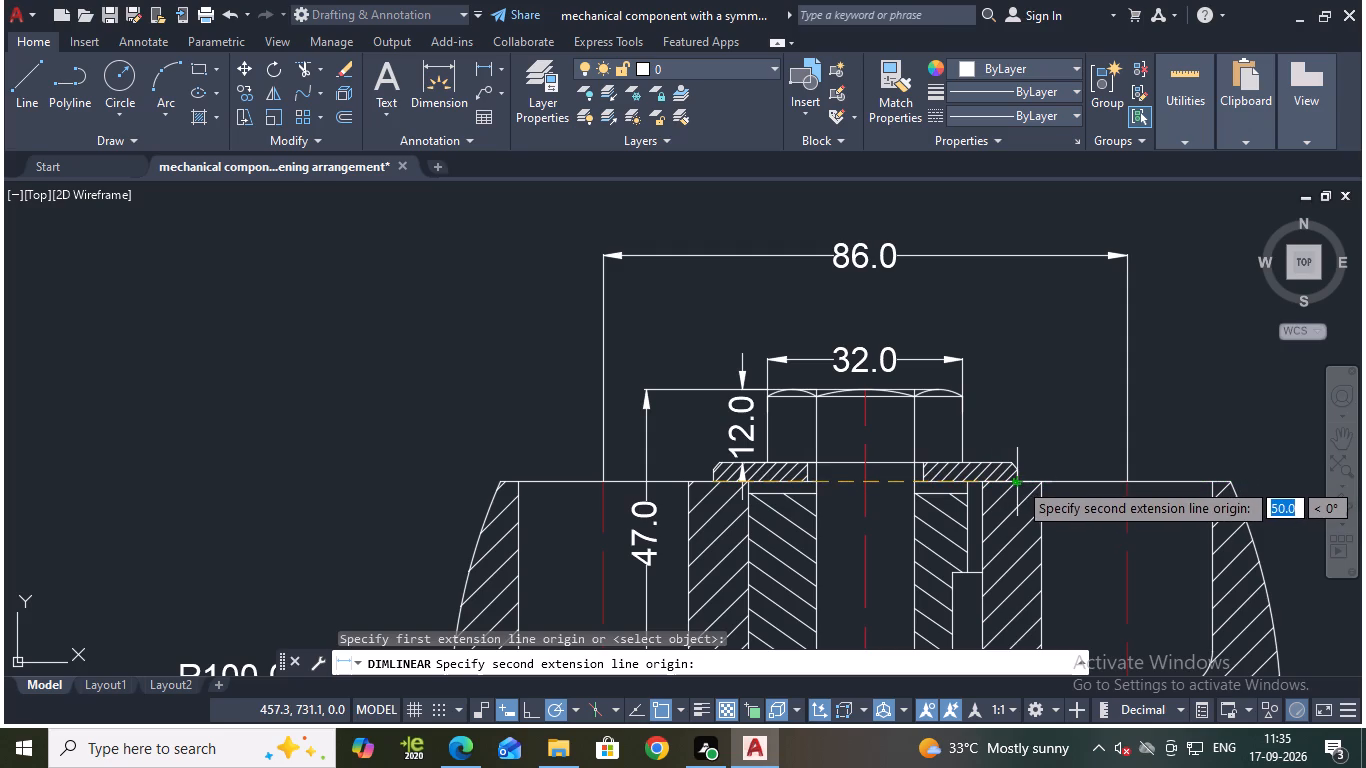
click(1018, 481)
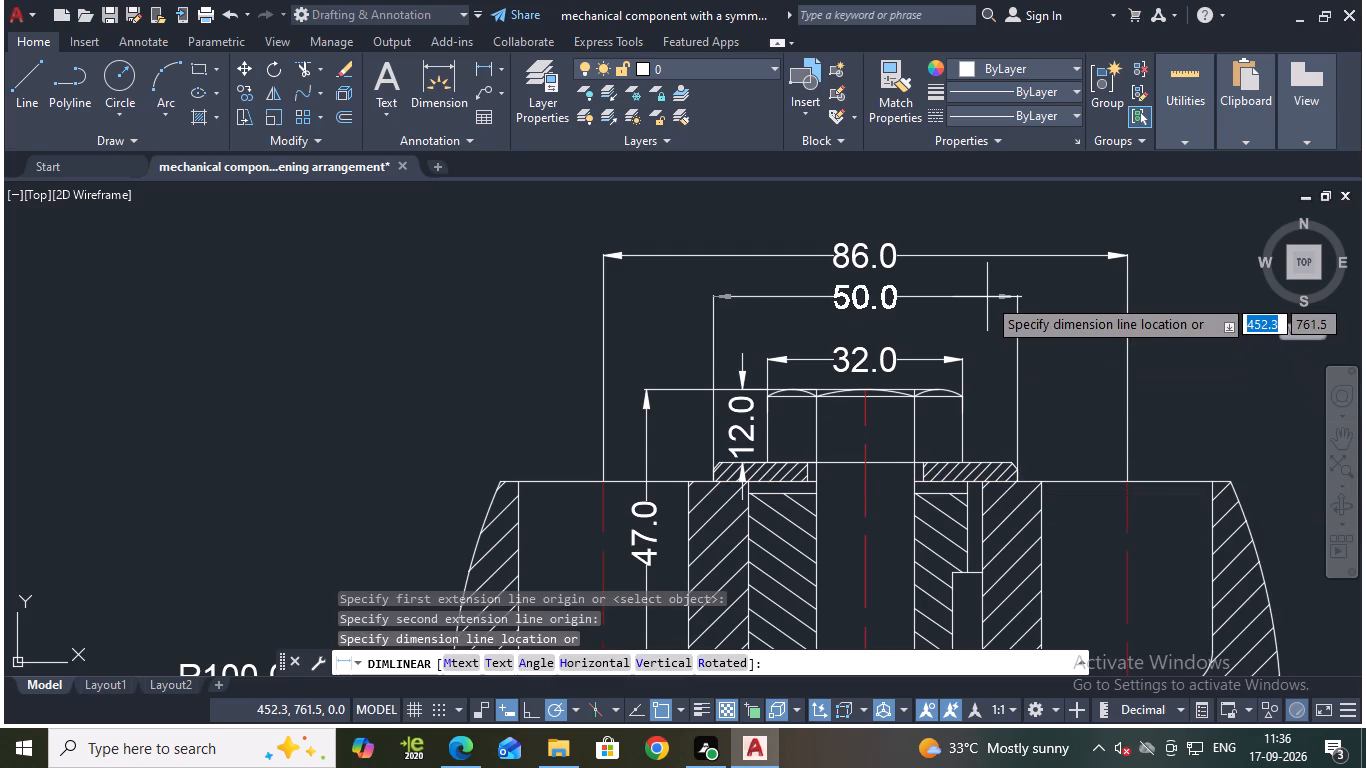
click(982, 302)
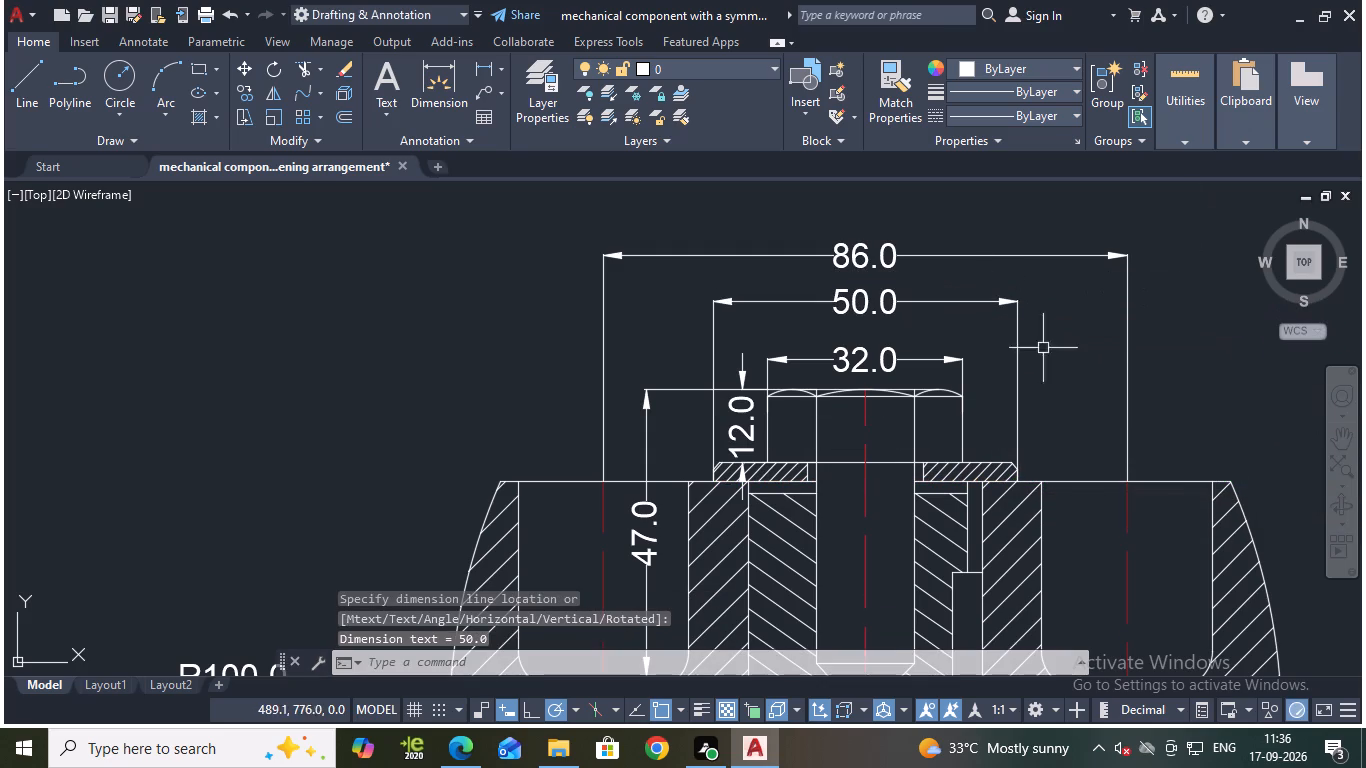
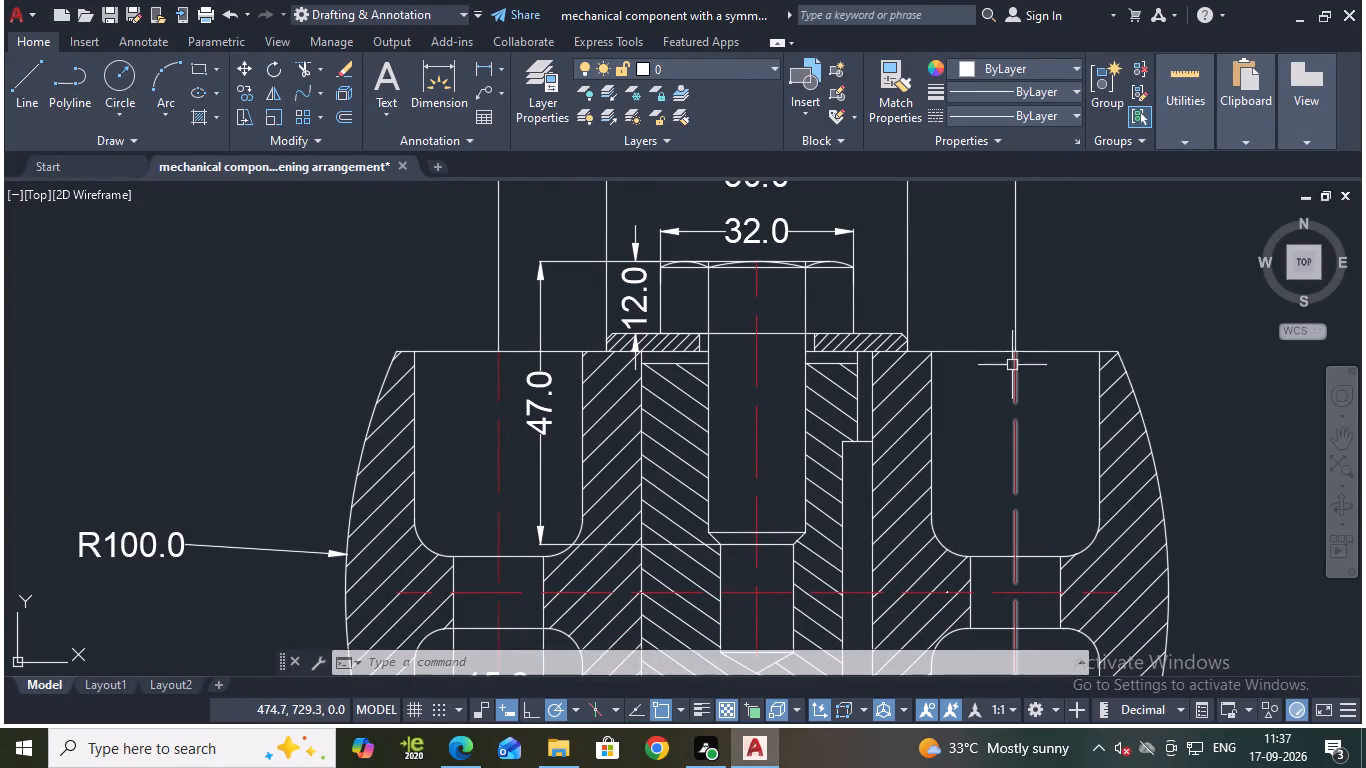
Add a vertical linear dimension from the shaft's top face to the bottom of the drilled hole's straight wall, placed over the hatching right of the bolt.
middle_drag(1039, 420, 1017, 387)
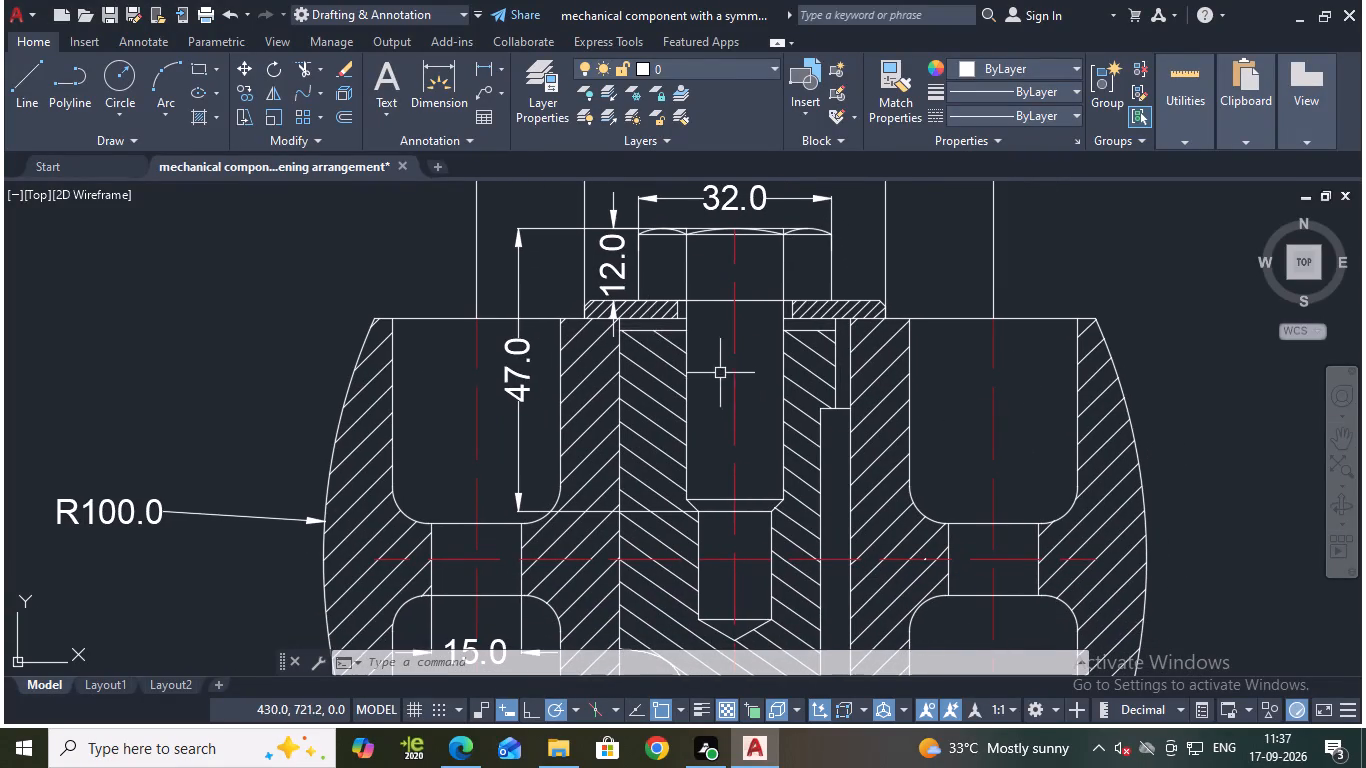
scroll(715, 362, up, 2)
key(Escape)
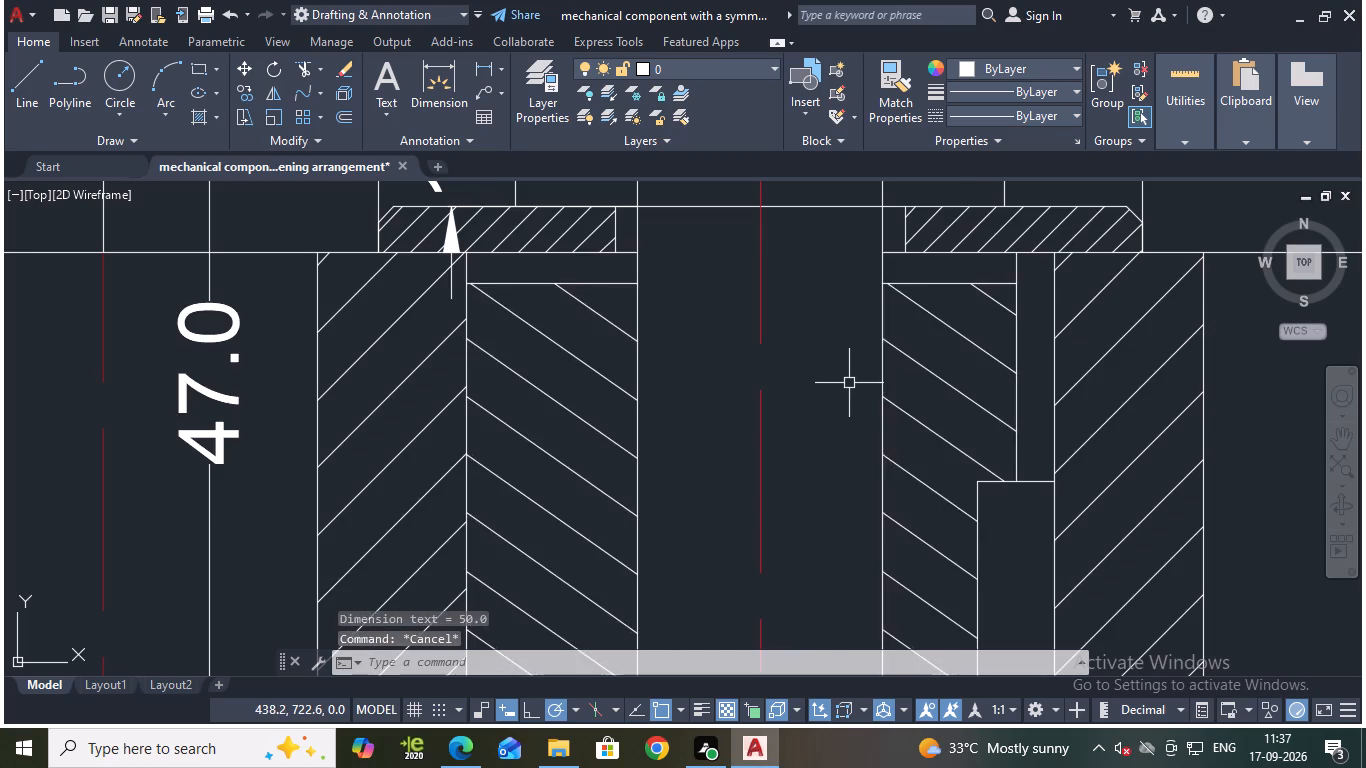
scroll(843, 387, down, 3)
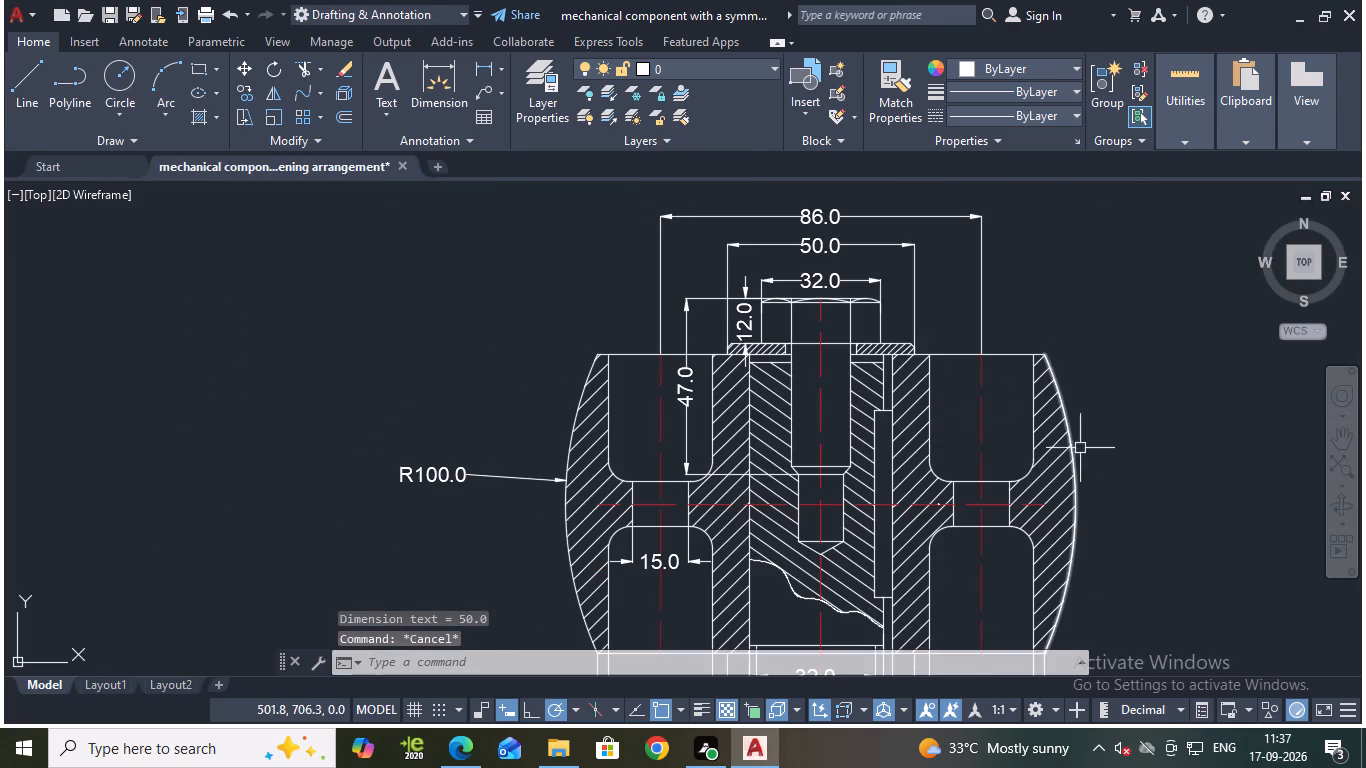
middle_drag(1136, 424, 1104, 297)
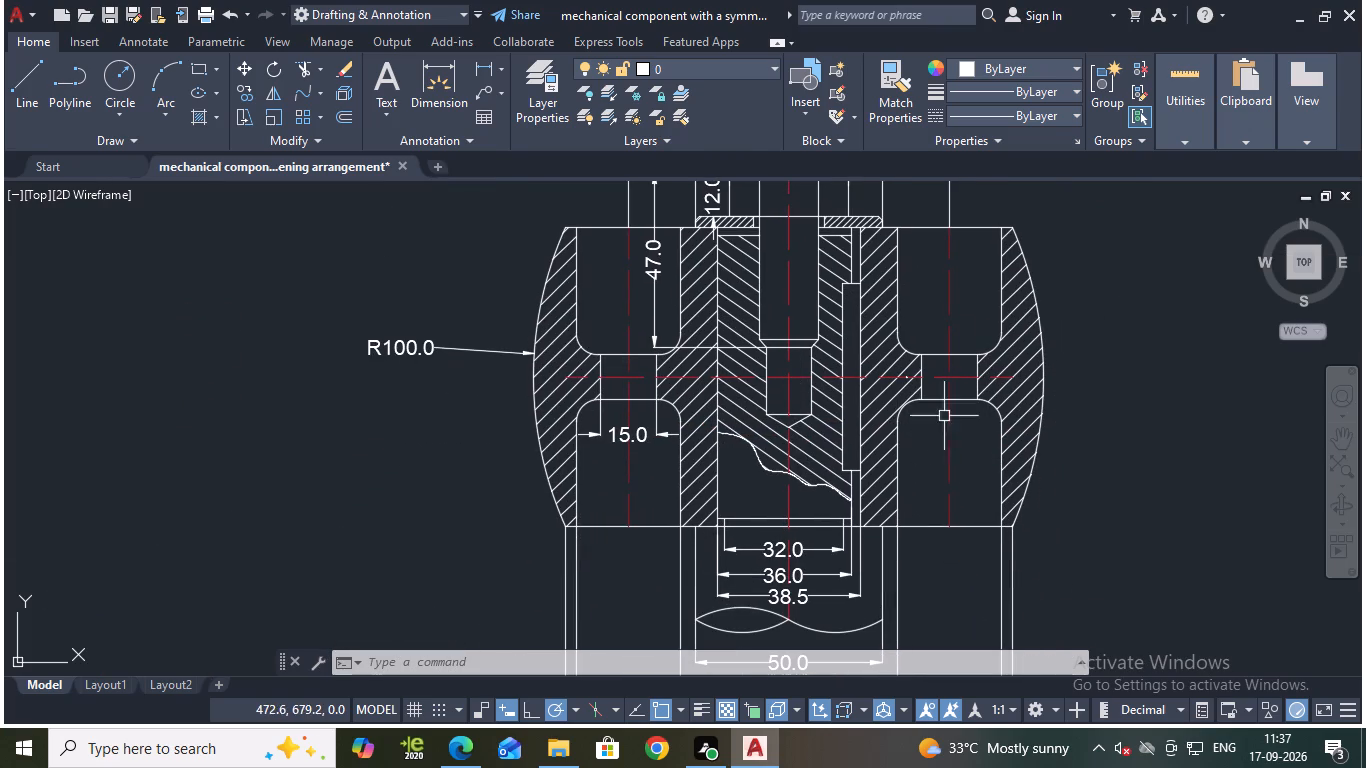
click(479, 63)
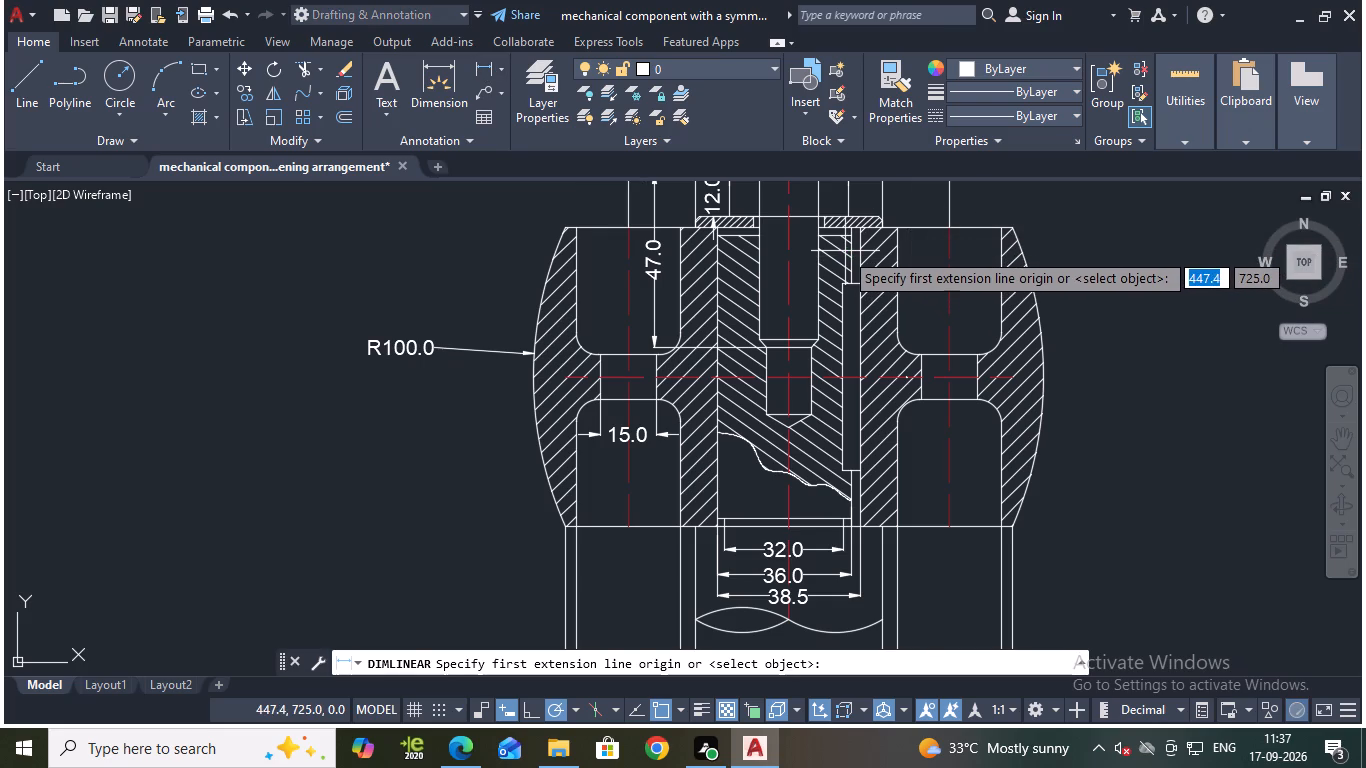
scroll(844, 251, up, 1)
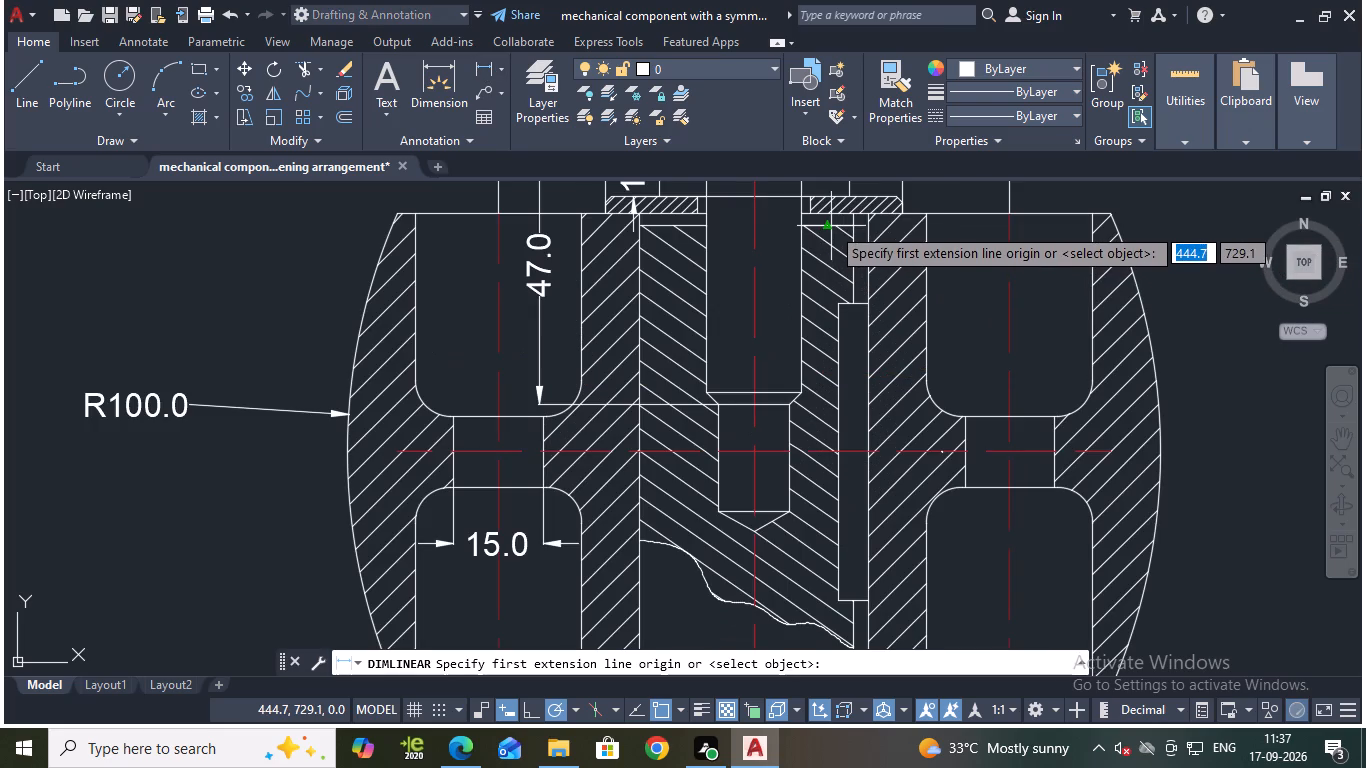
click(828, 228)
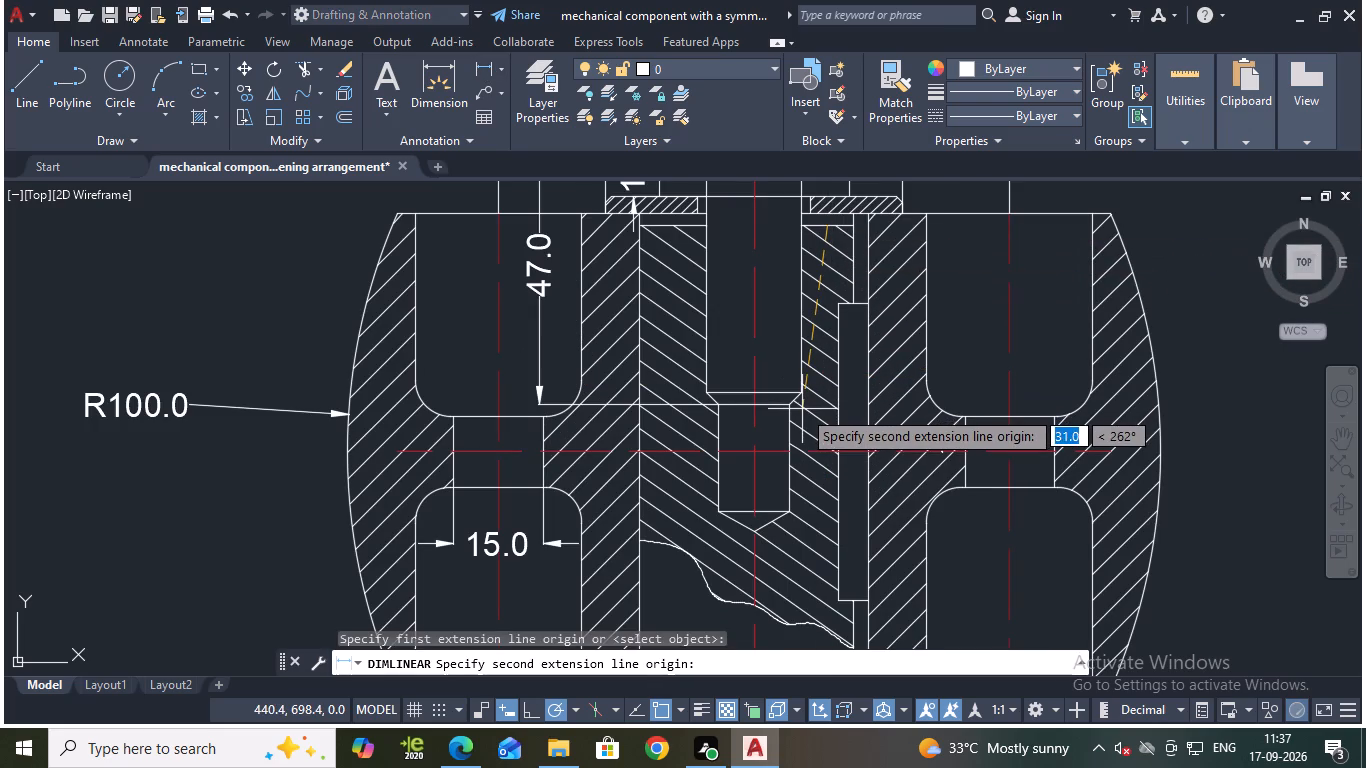
click(792, 513)
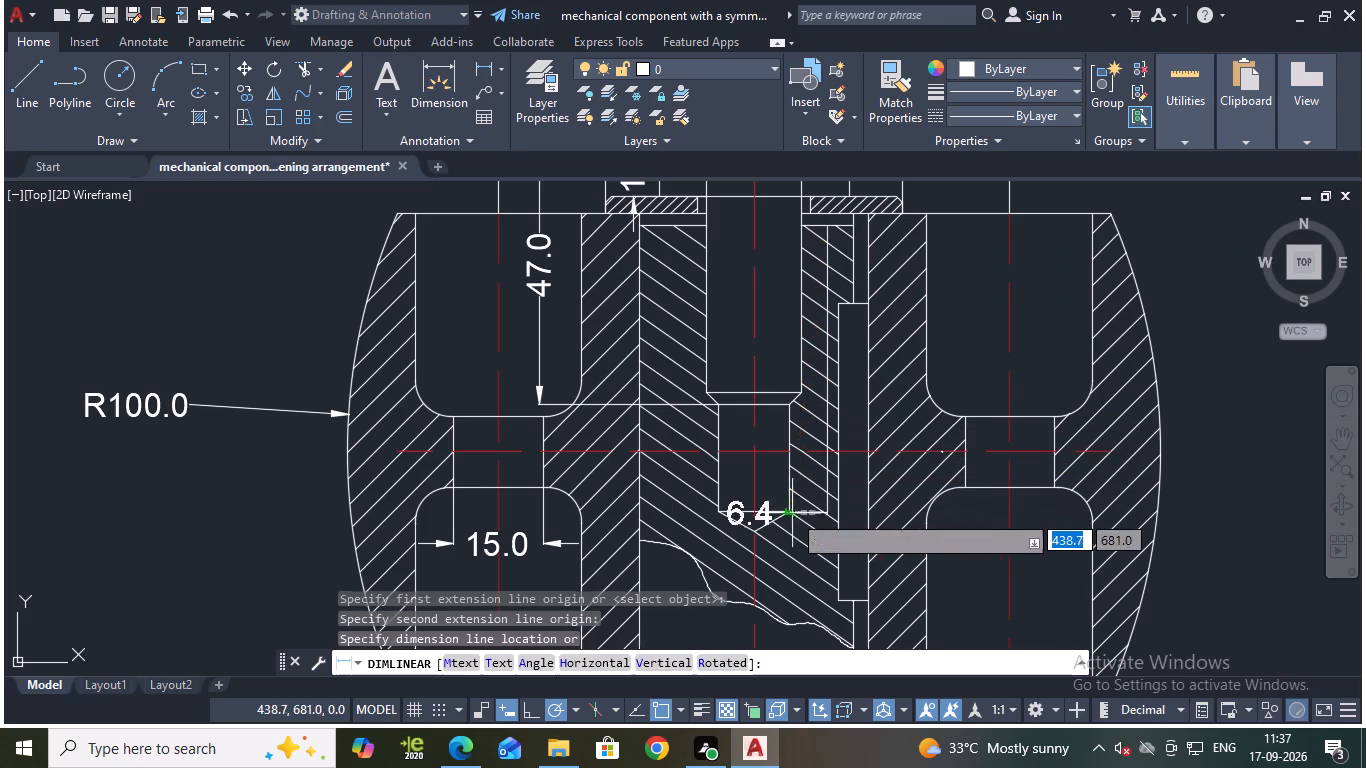
click(824, 390)
scroll(1060, 383, down, 1)
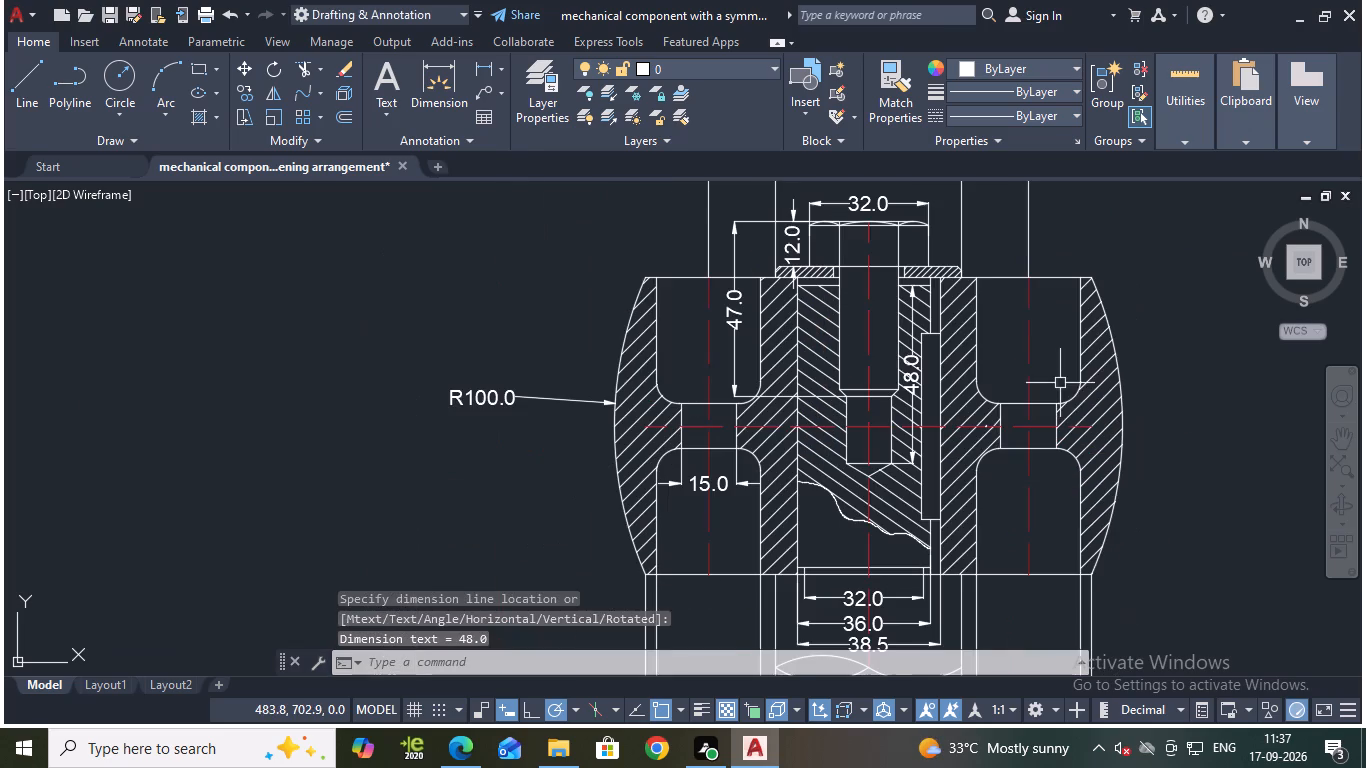
middle_drag(1178, 411, 1087, 310)
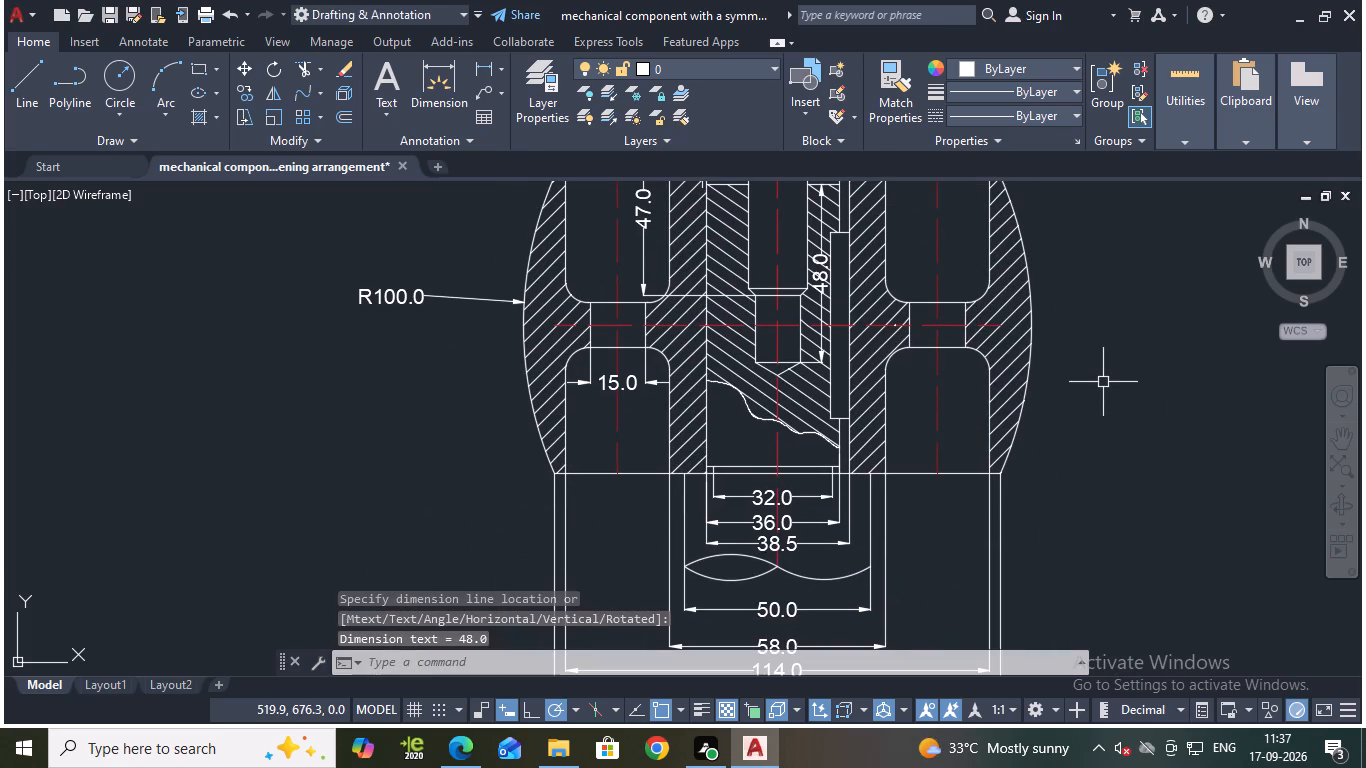
key(Escape)
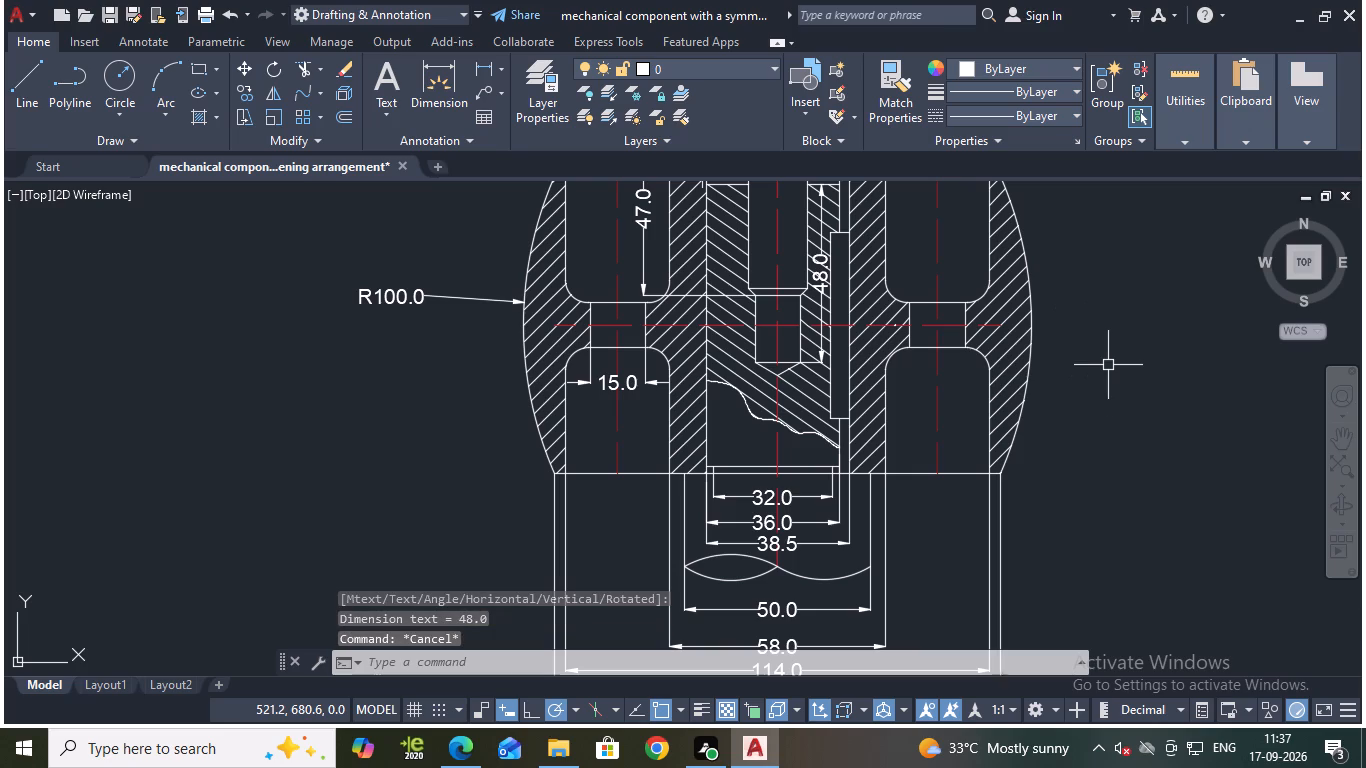
Add a horizontal linear dimension across the bolt shank's lower end, placed below the drilled hole's conical tip.
click(484, 65)
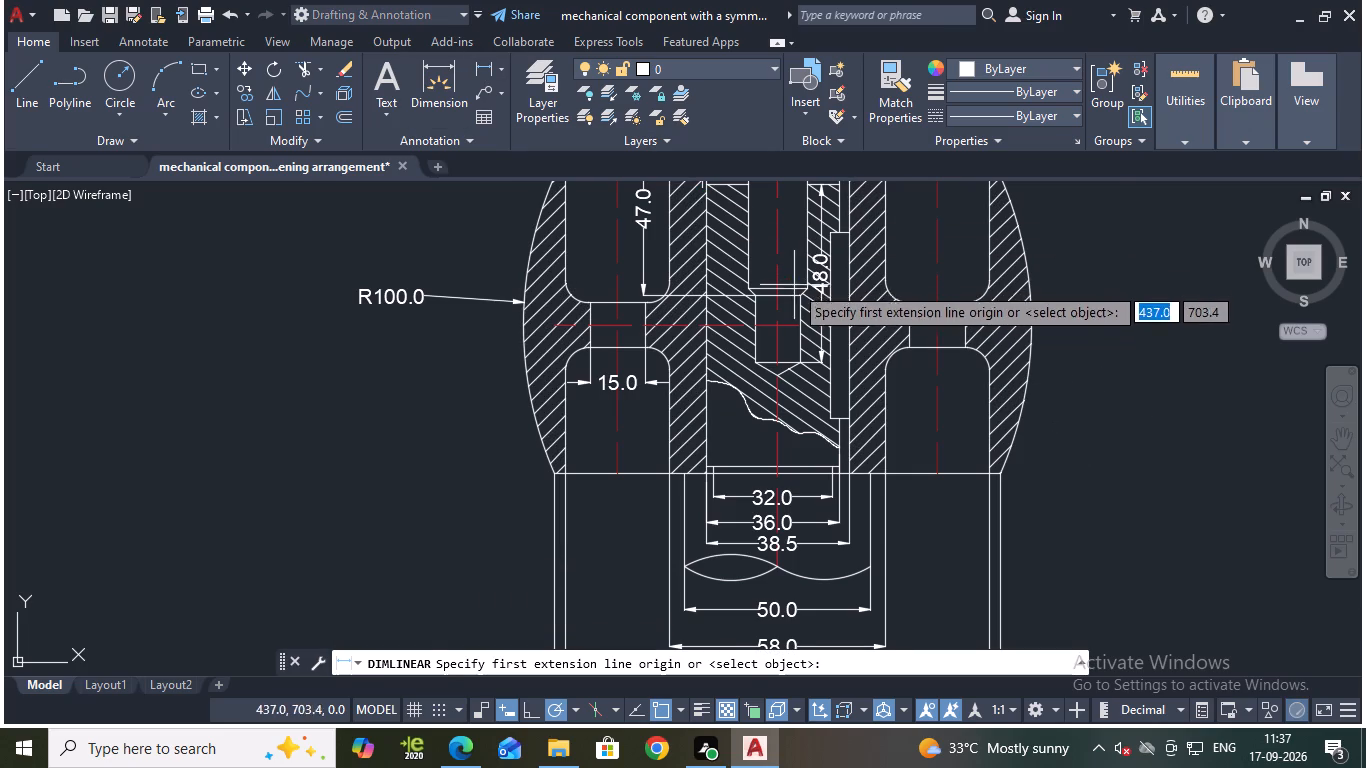
scroll(794, 293, up, 1)
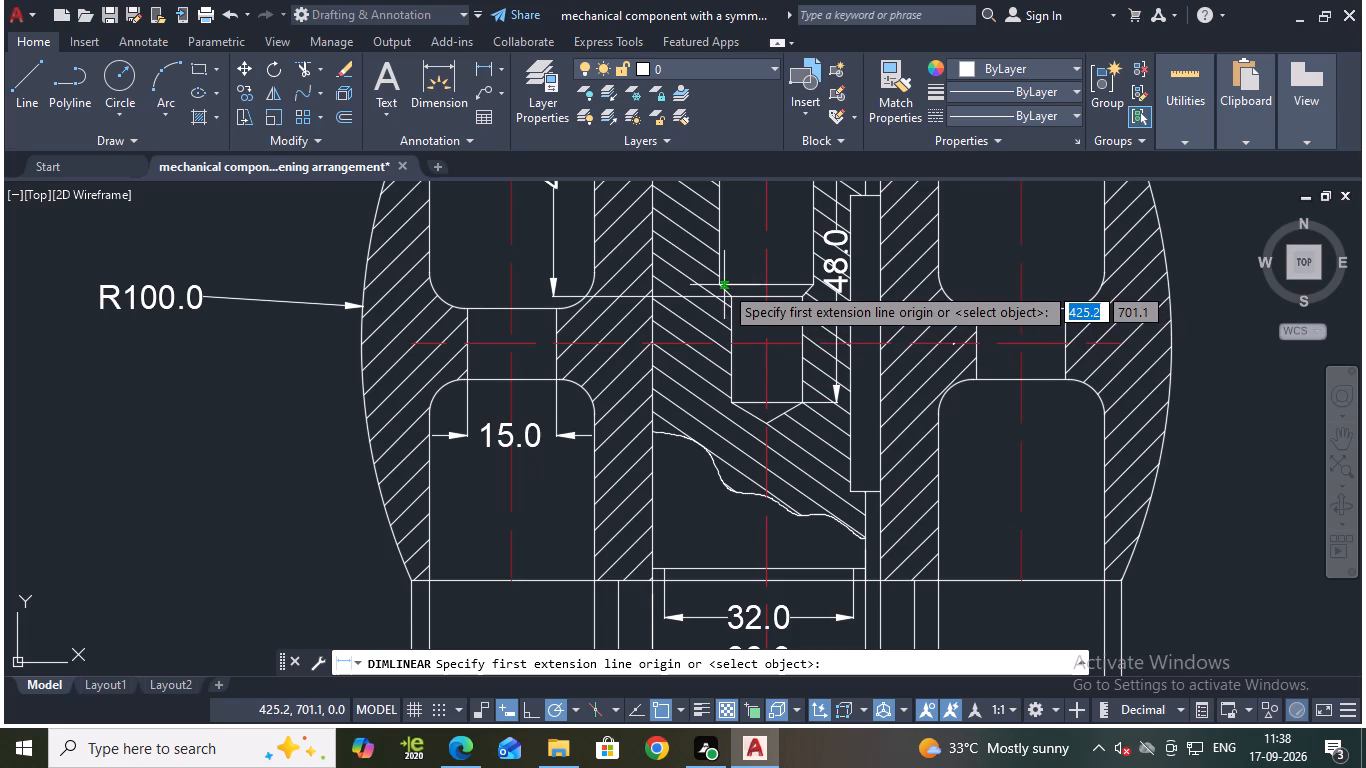
scroll(720, 282, up, 1)
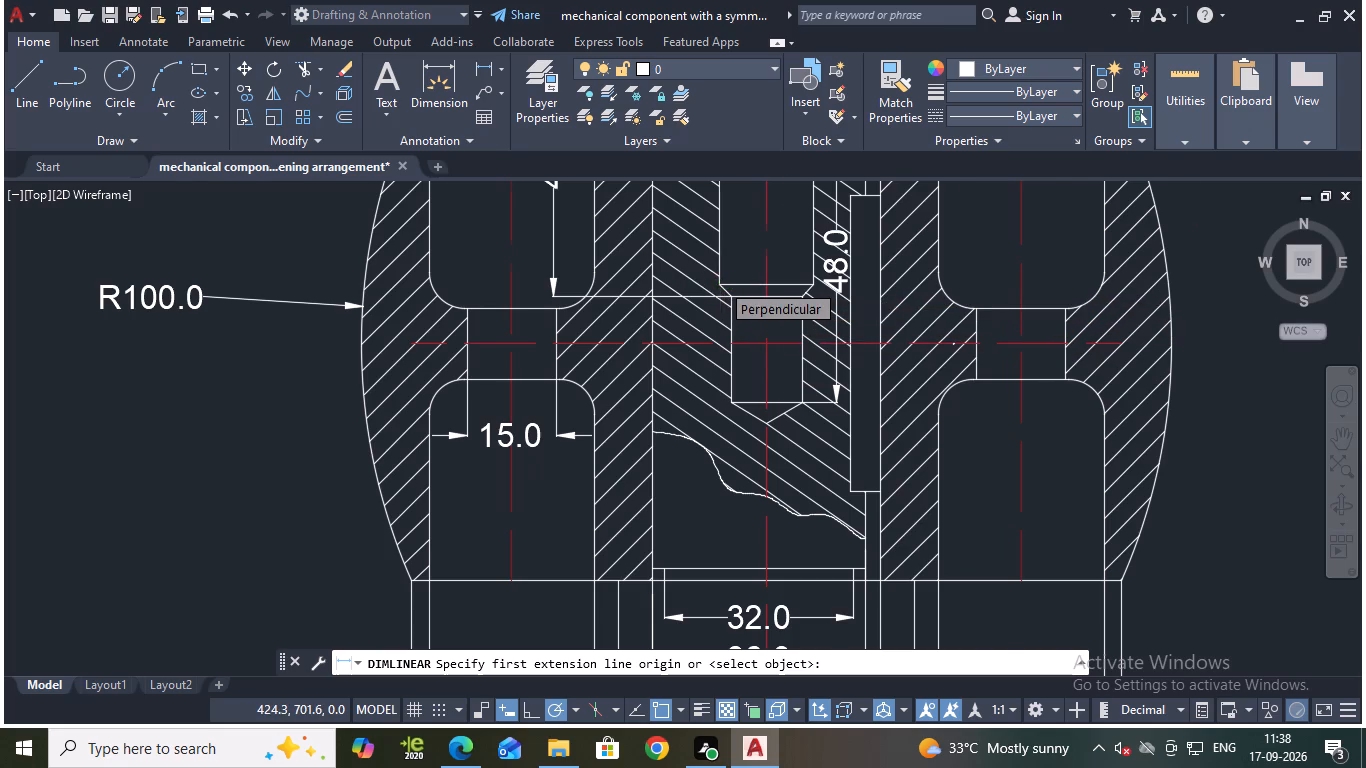
click(719, 285)
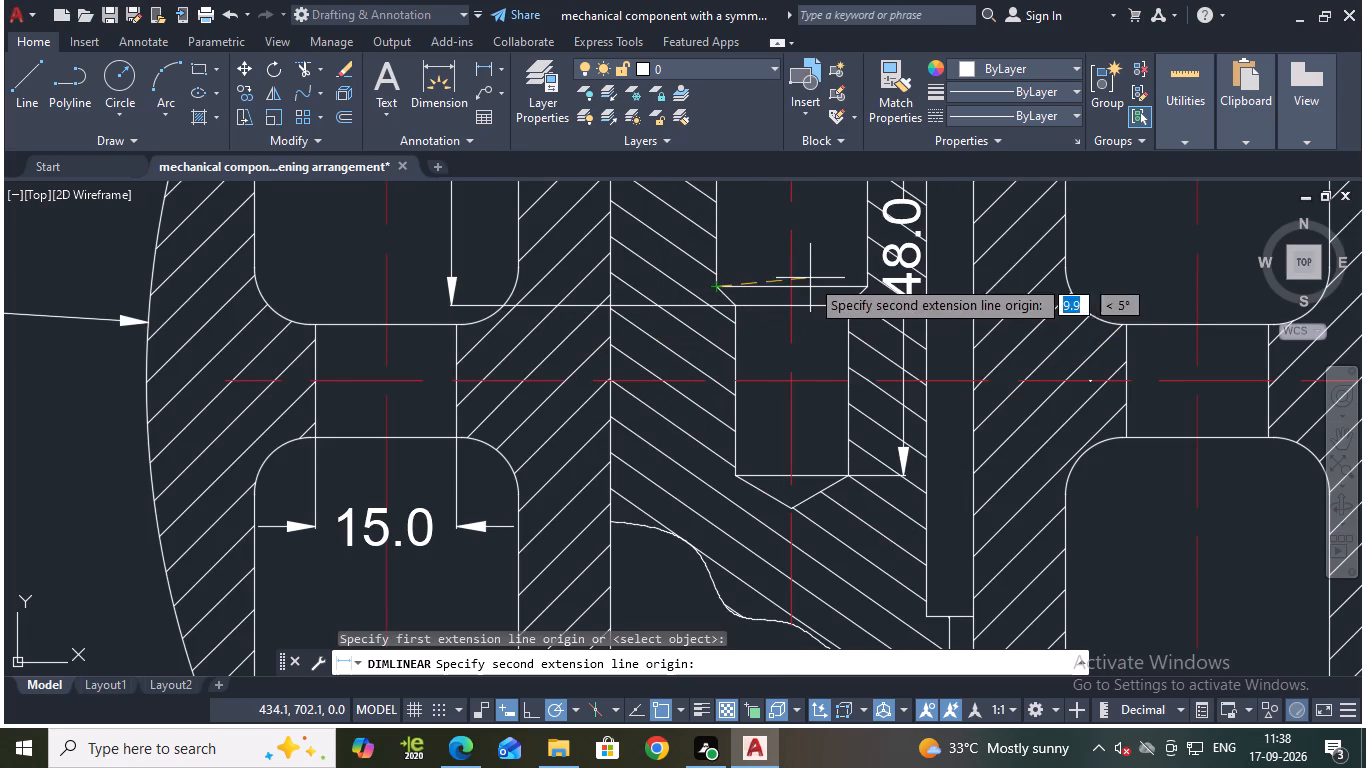
click(868, 286)
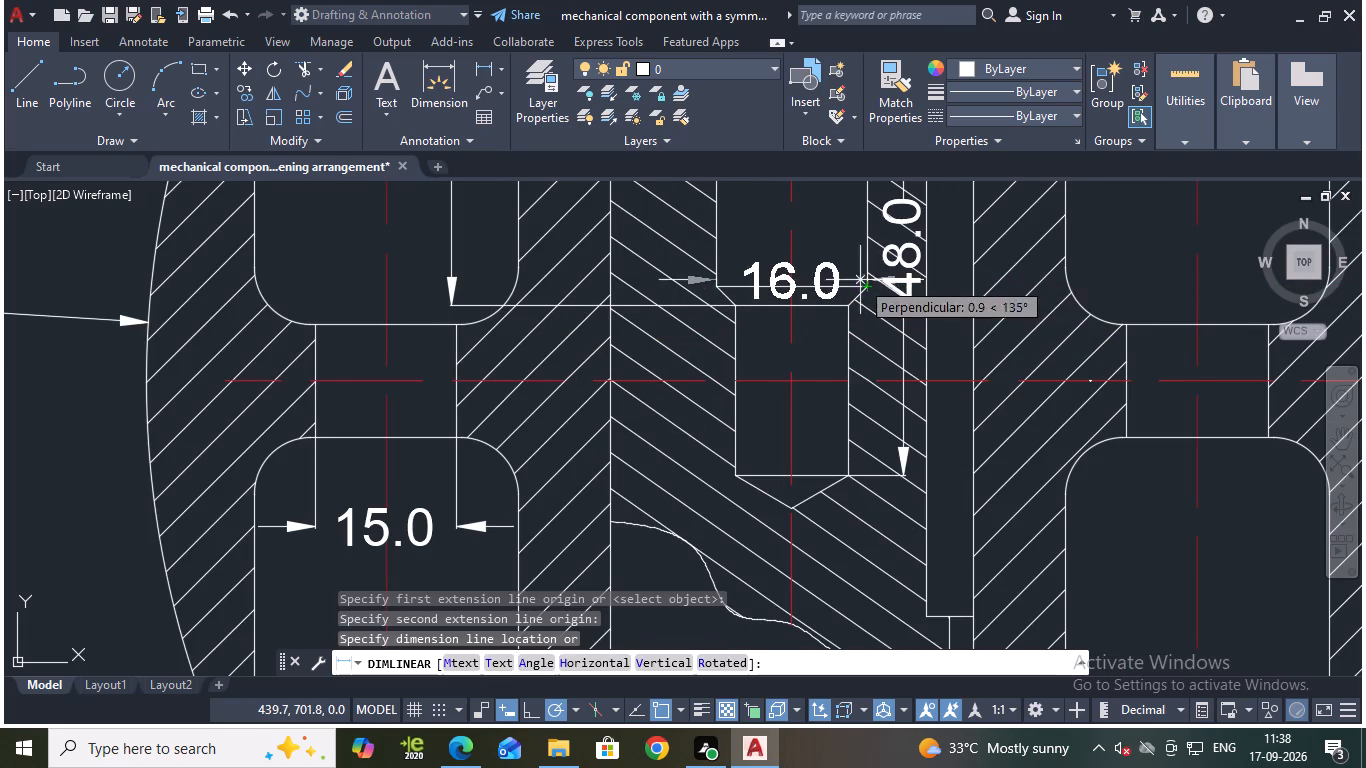
middle_drag(837, 489, 881, 211)
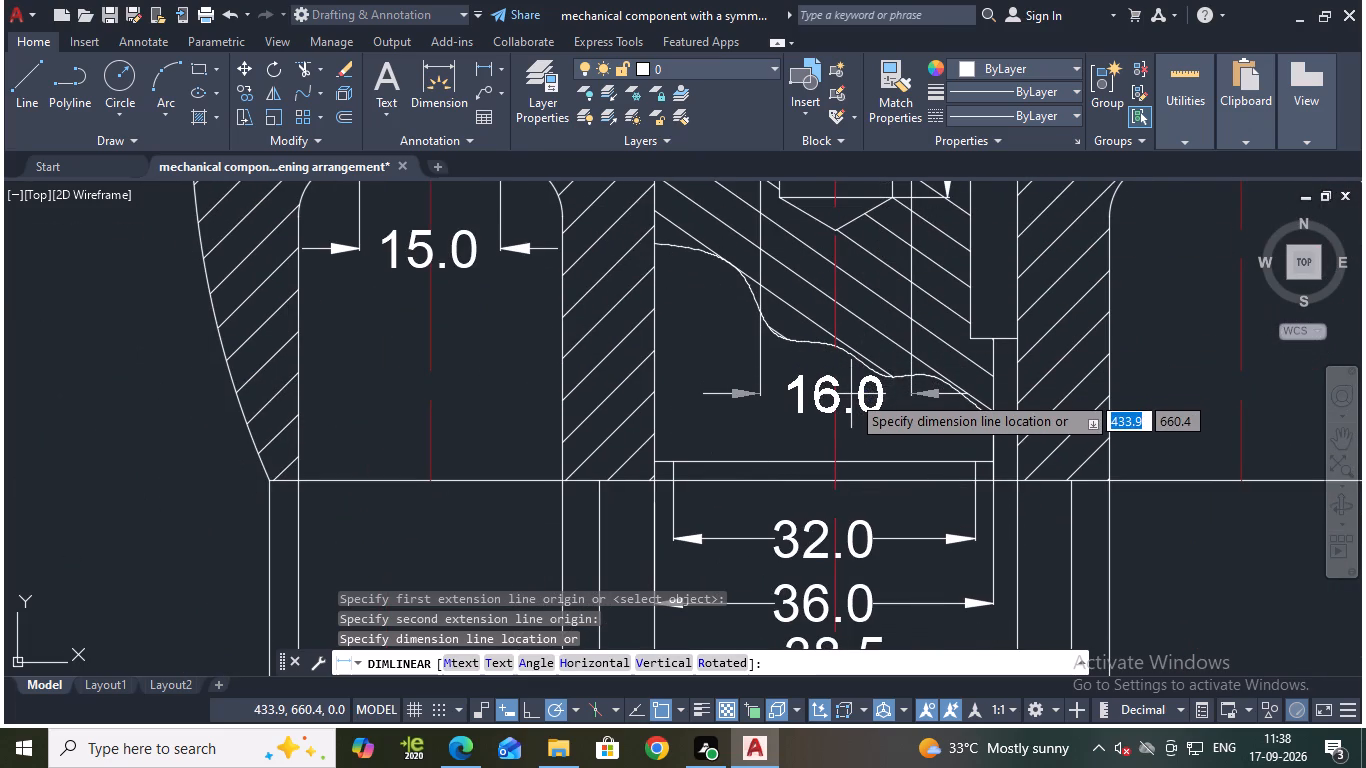
click(869, 268)
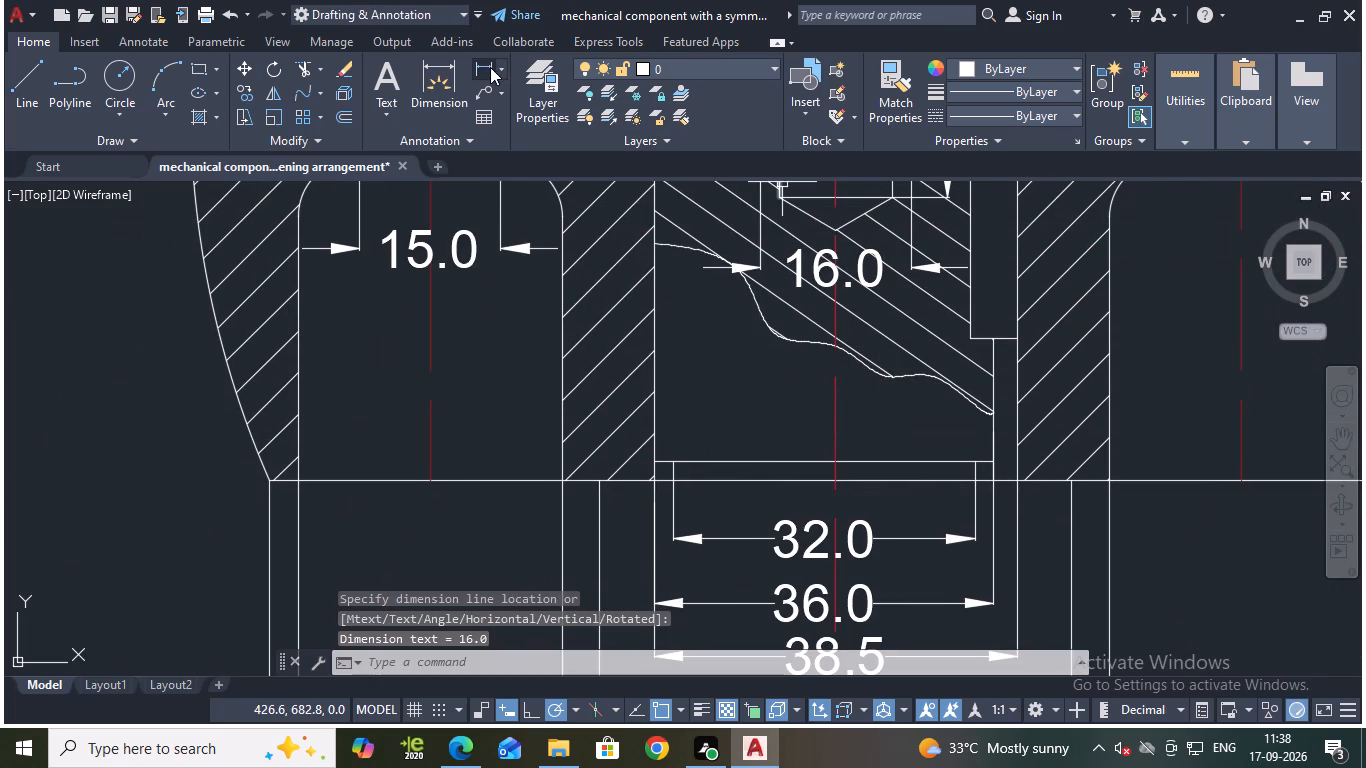
Add a horizontal linear dimension across the bottom of the narrower drilled hole, placed just inside the hole above the 16.0 dimension.
click(490, 67)
middle_drag(976, 310, 930, 420)
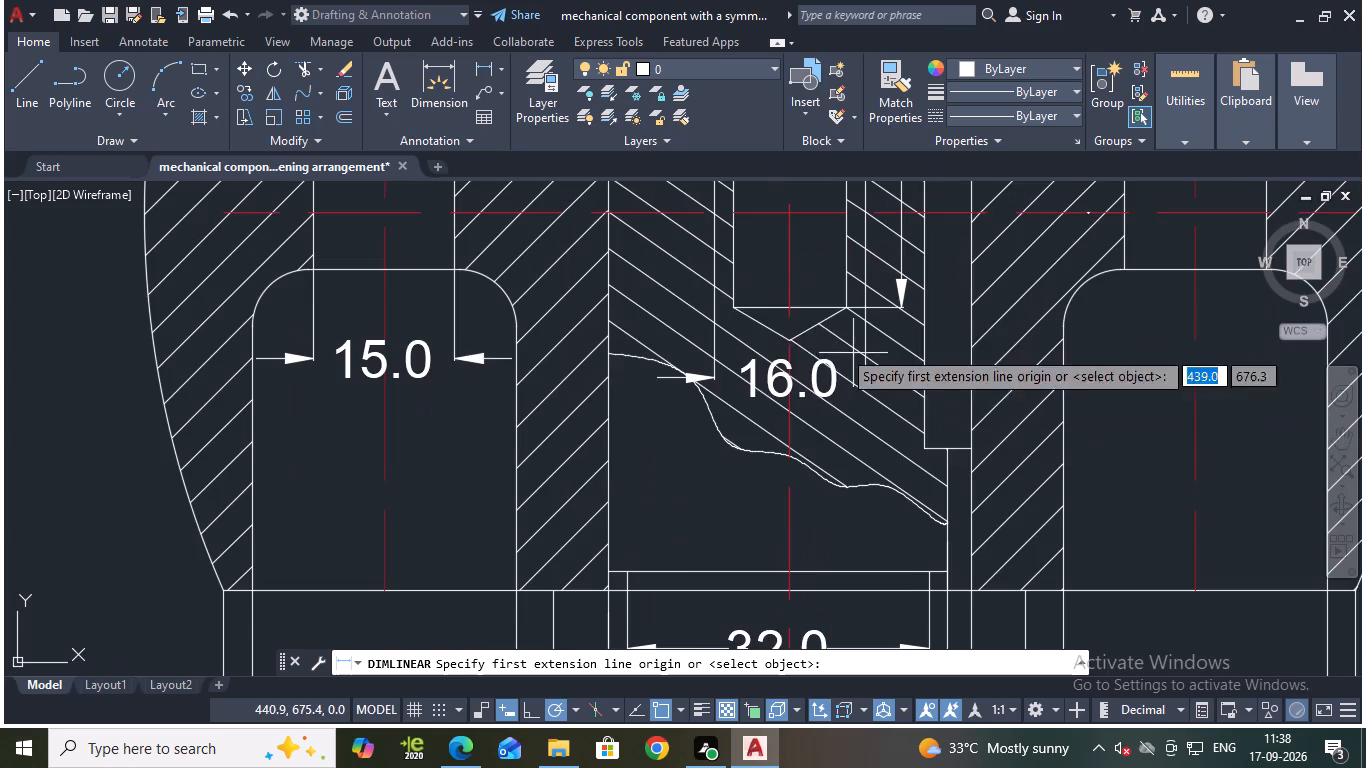
click(732, 304)
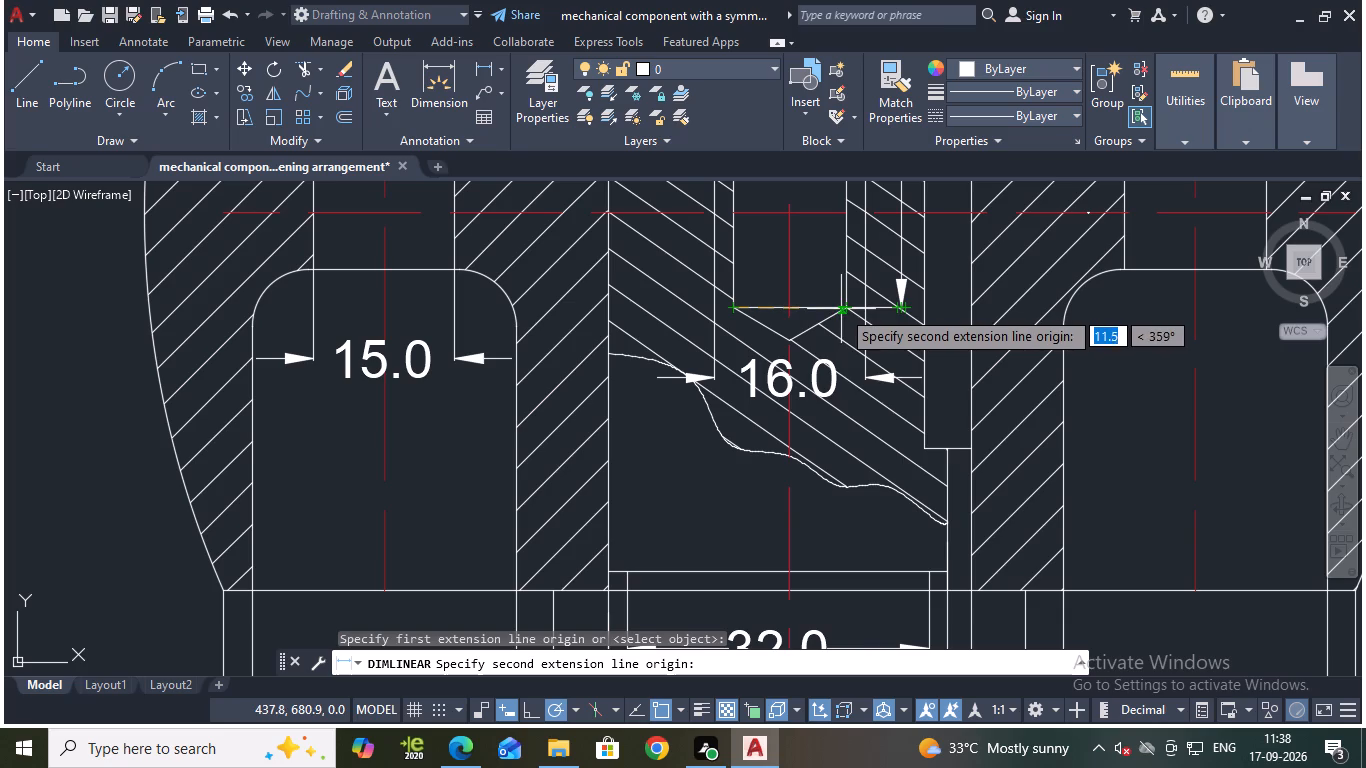
click(846, 309)
click(840, 288)
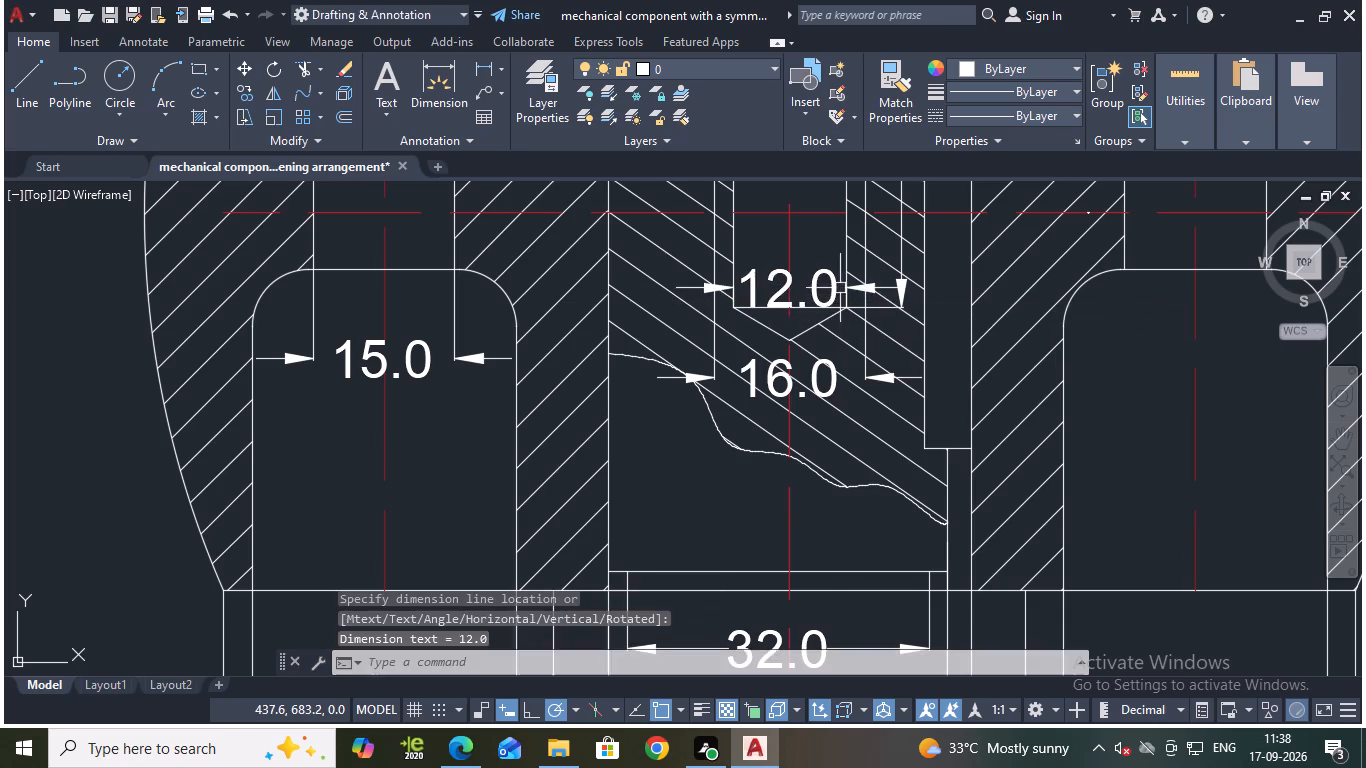
Add a vertical linear dimension along the full height of the key beside the shaft, placed near the right-hand cavity's centreline.
scroll(874, 302, down, 2)
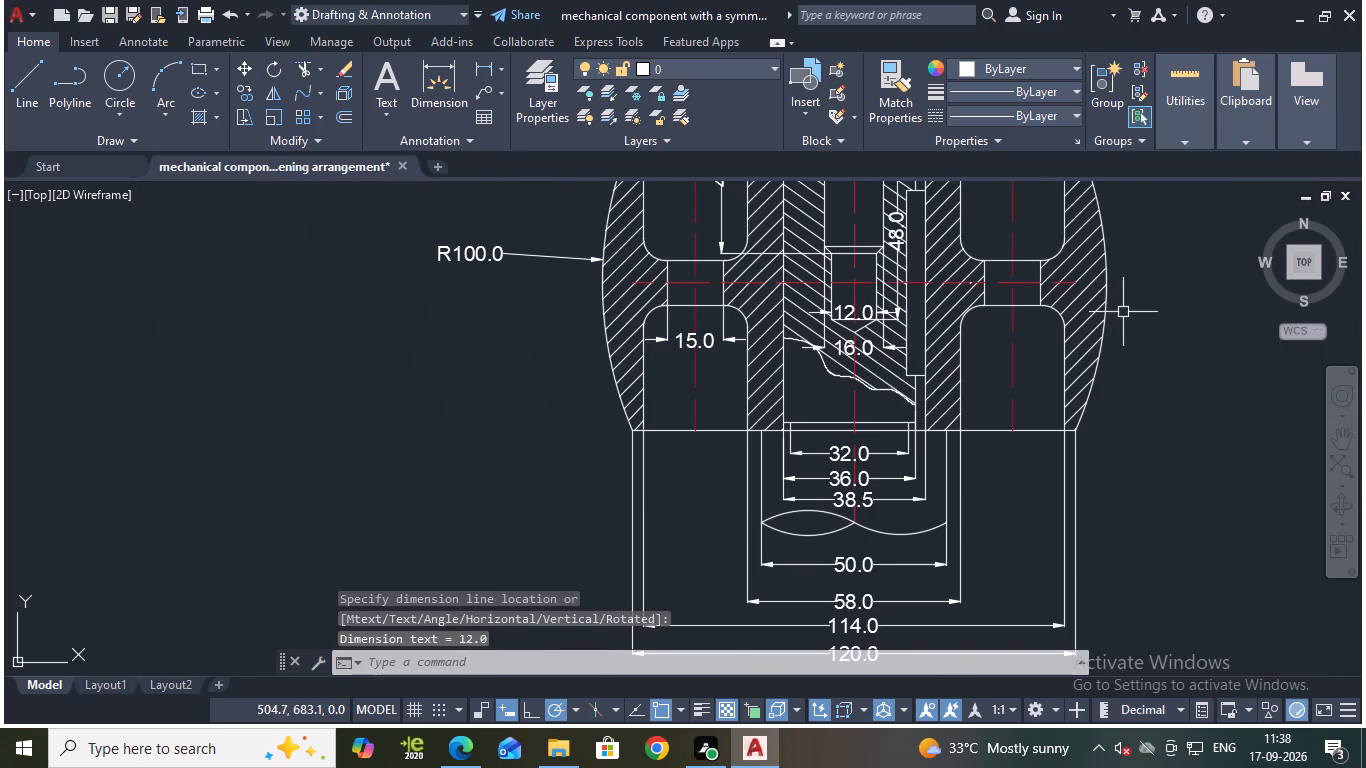
middle_drag(1149, 301, 975, 386)
scroll(981, 381, down, 1)
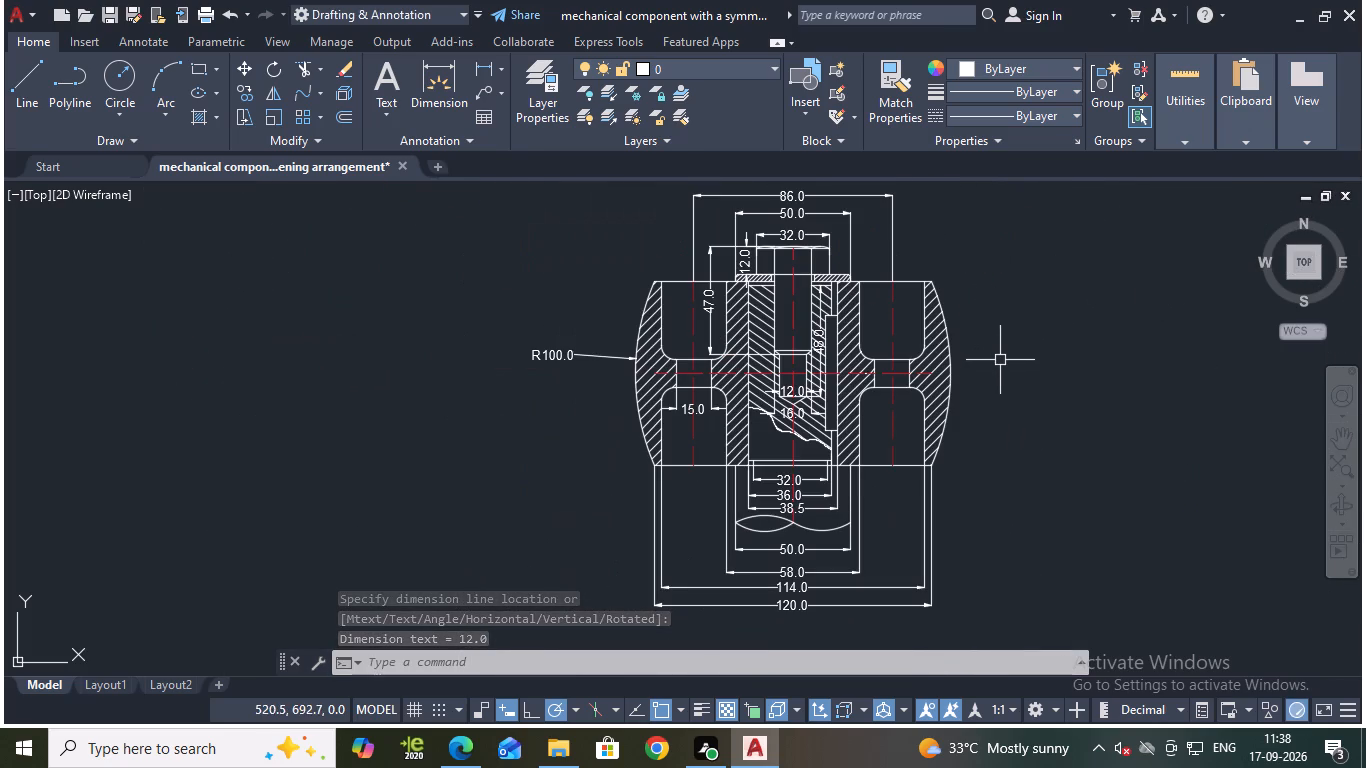
scroll(1004, 321, up, 1)
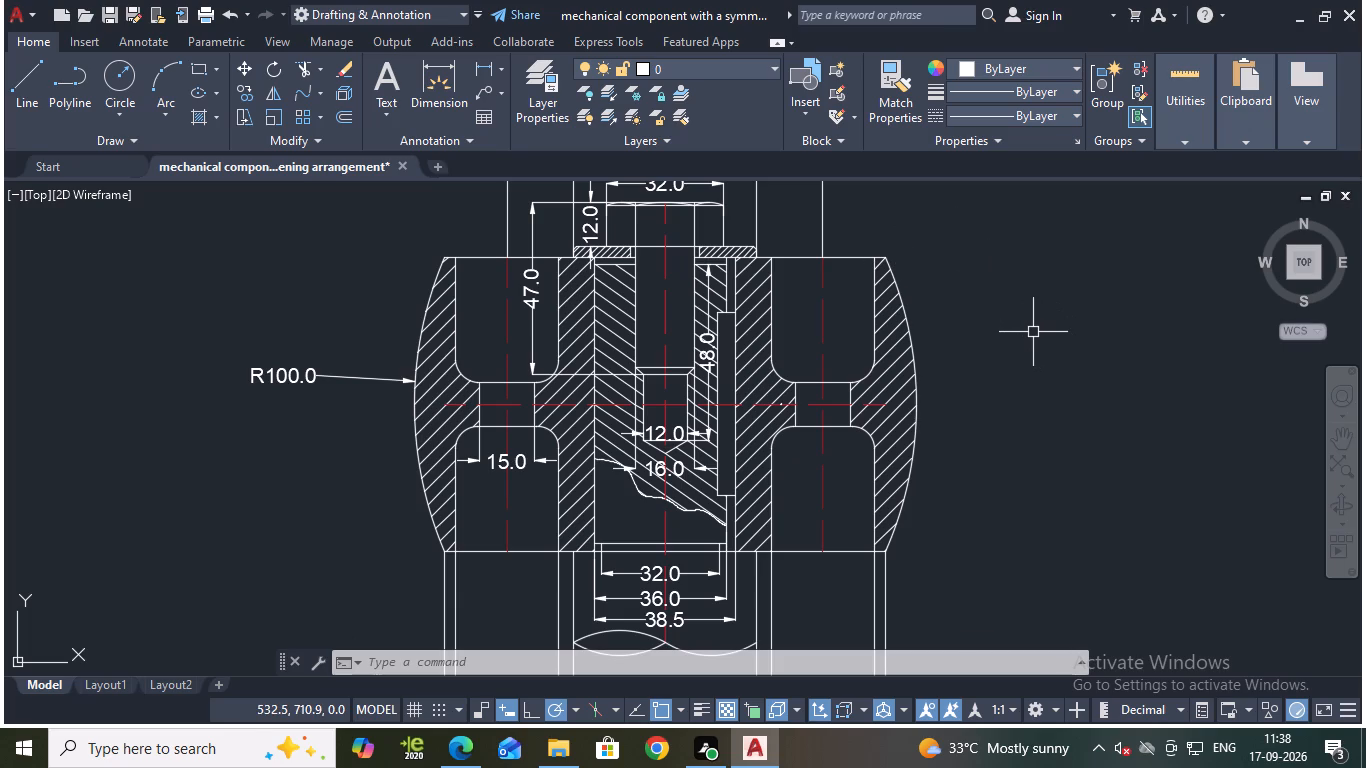
click(473, 67)
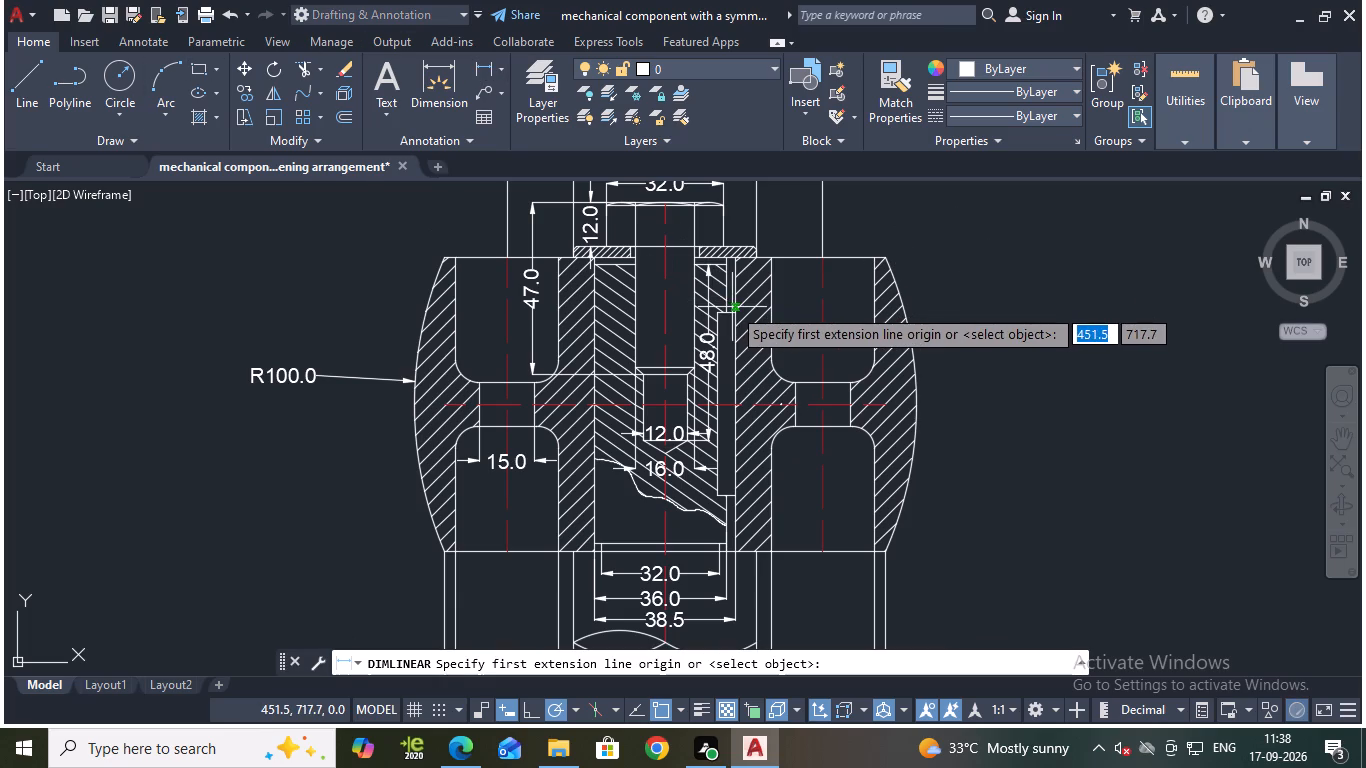
click(732, 312)
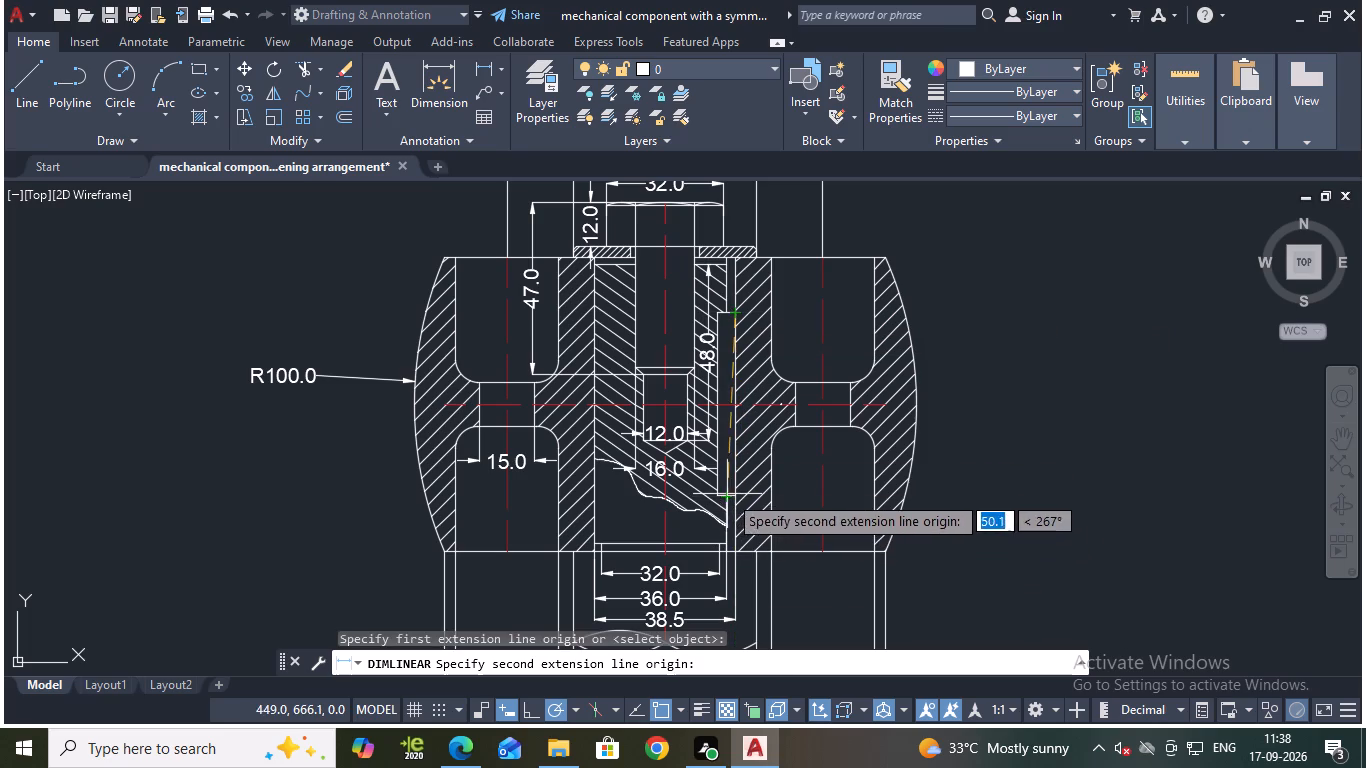
click(734, 493)
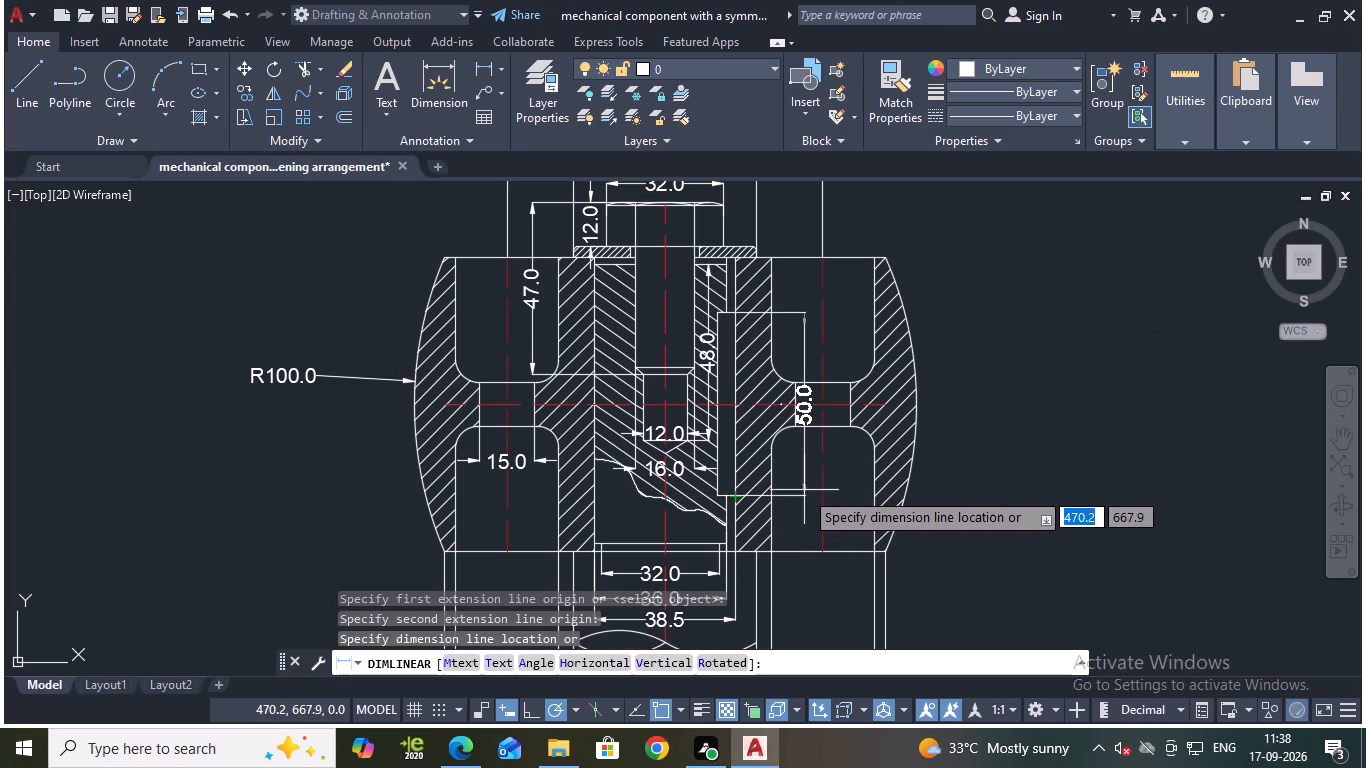
click(813, 494)
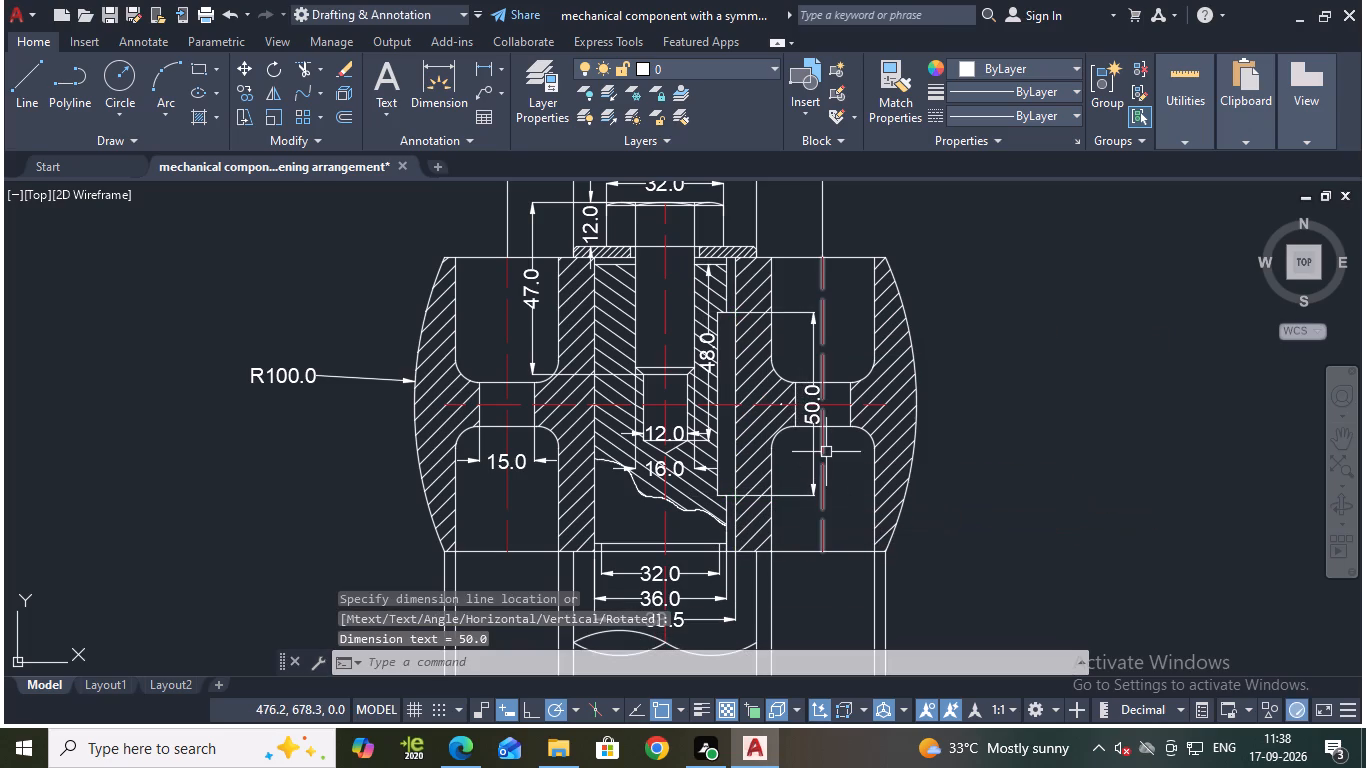
key(Escape)
Add a vertical linear dimension between the shaft's lower shoulder line and the component's bottom edge, placed in the lower right-hand cavity.
scroll(1015, 386, down, 1)
middle_drag(1027, 375, 1090, 324)
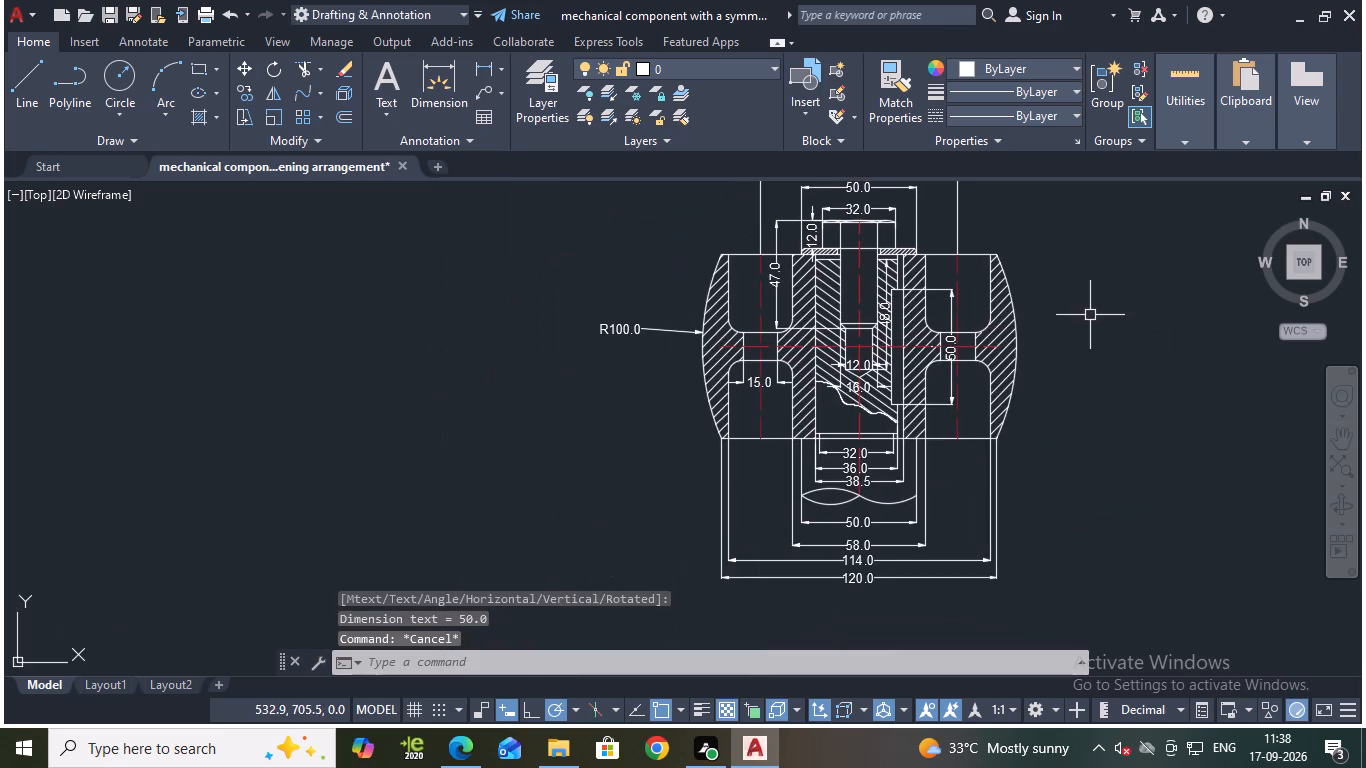
scroll(1091, 337, up, 1)
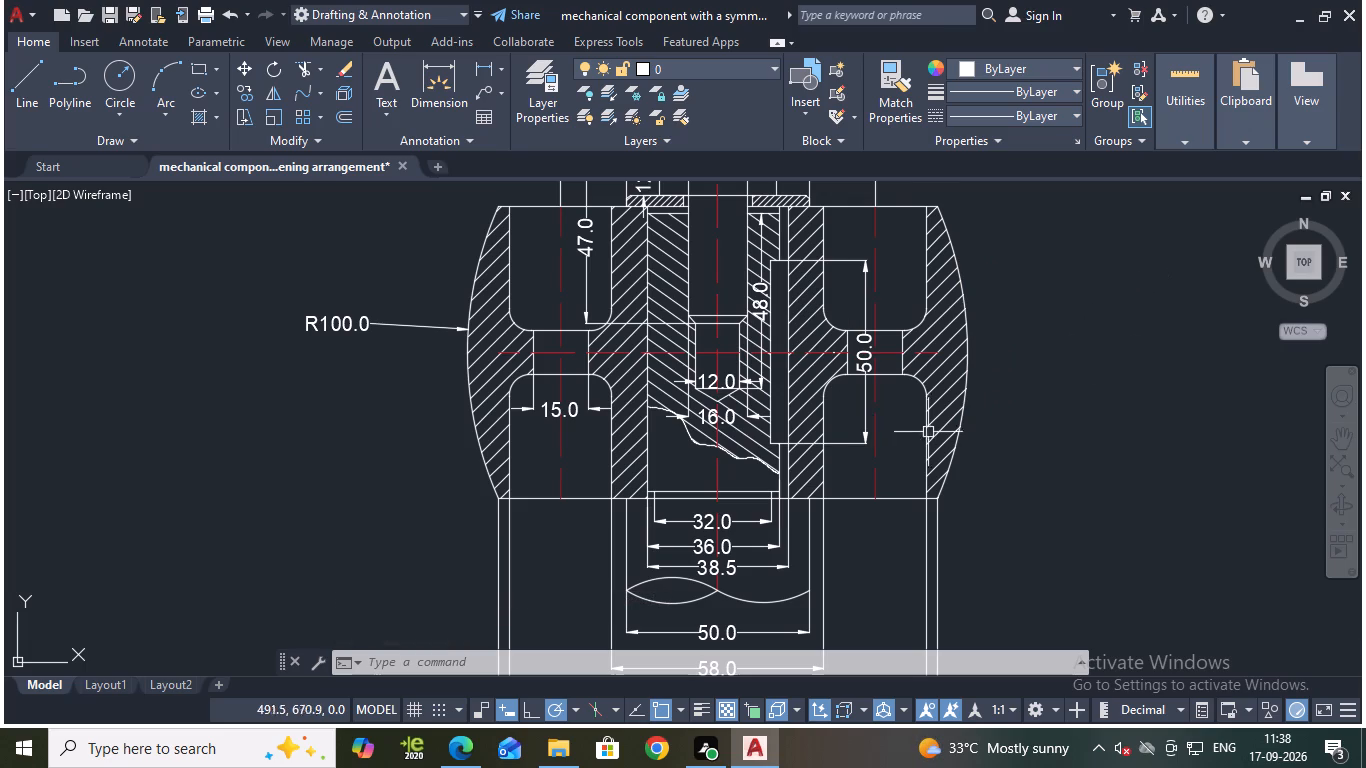
scroll(1024, 392, down, 1)
scroll(1046, 361, up, 1)
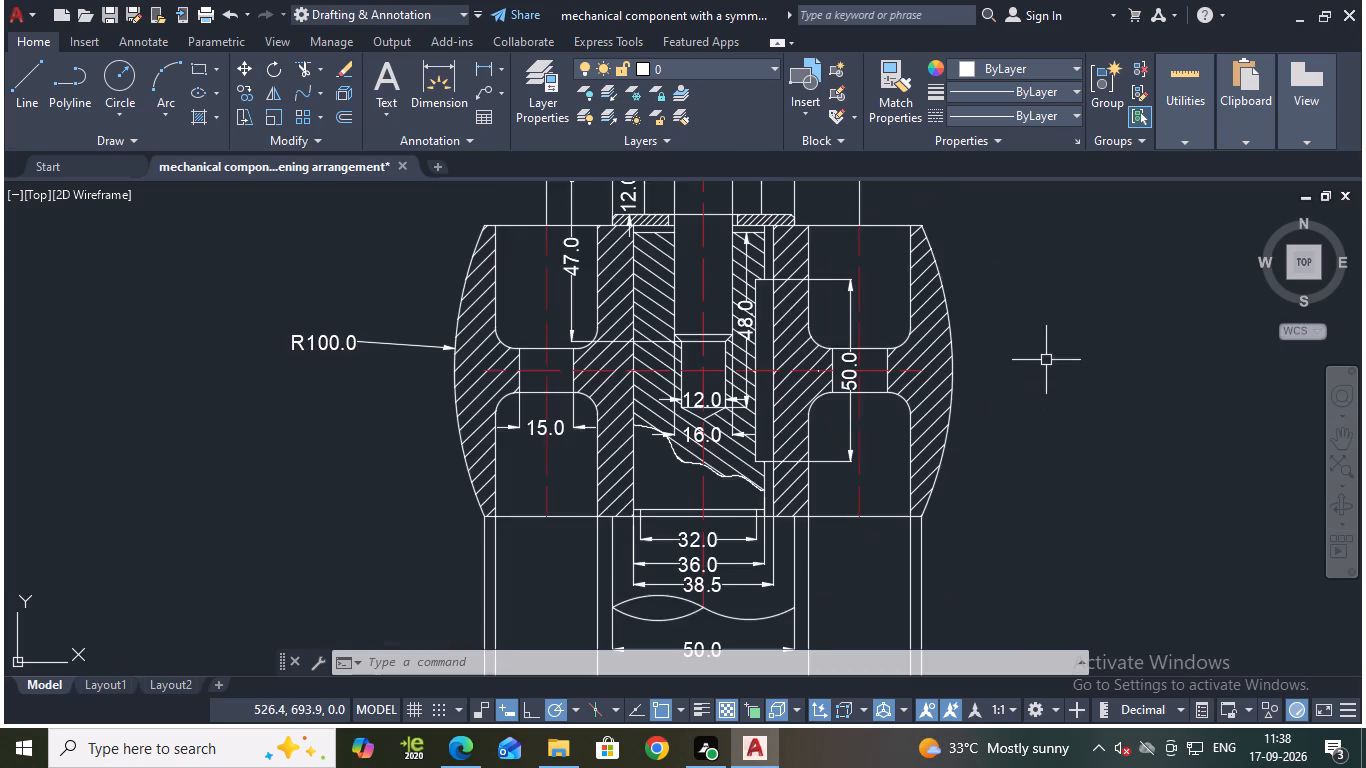
middle_drag(1047, 353, 1018, 405)
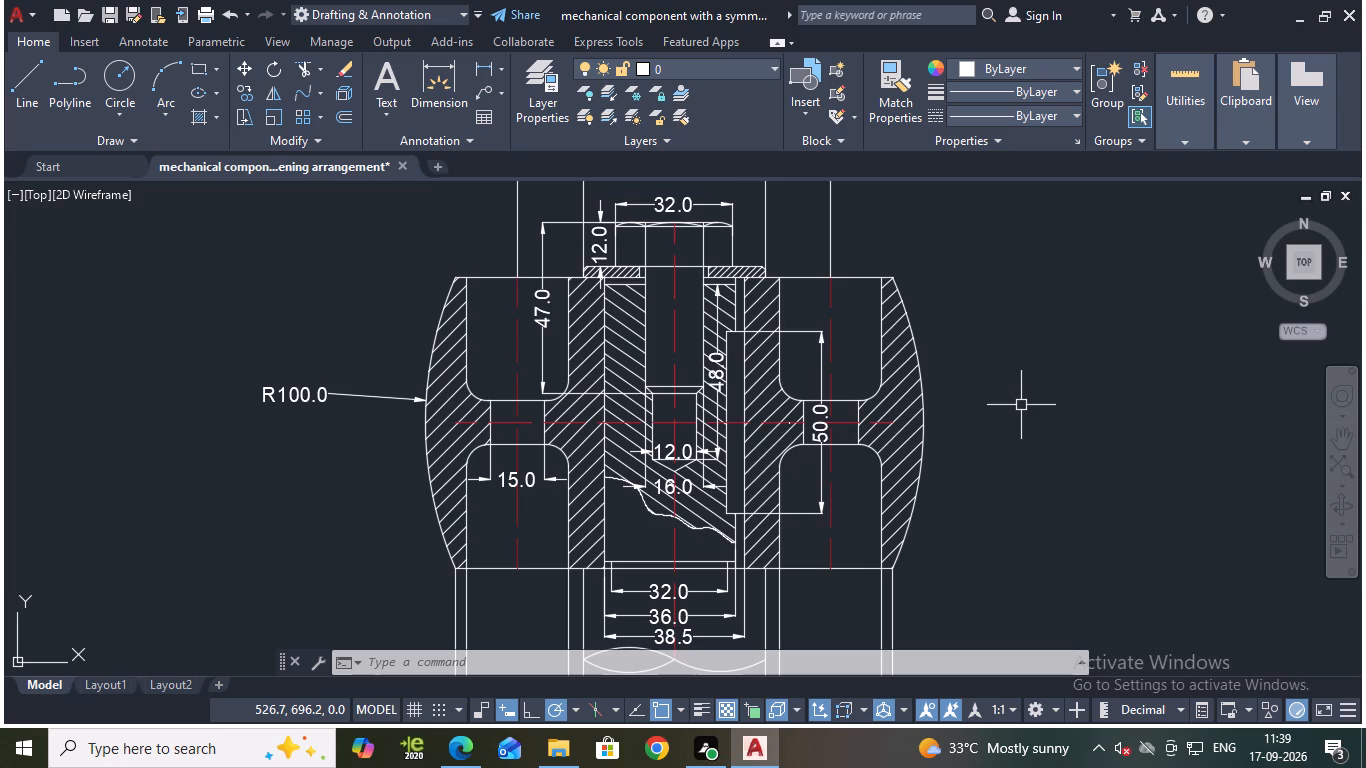
click(488, 61)
scroll(807, 541, up, 2)
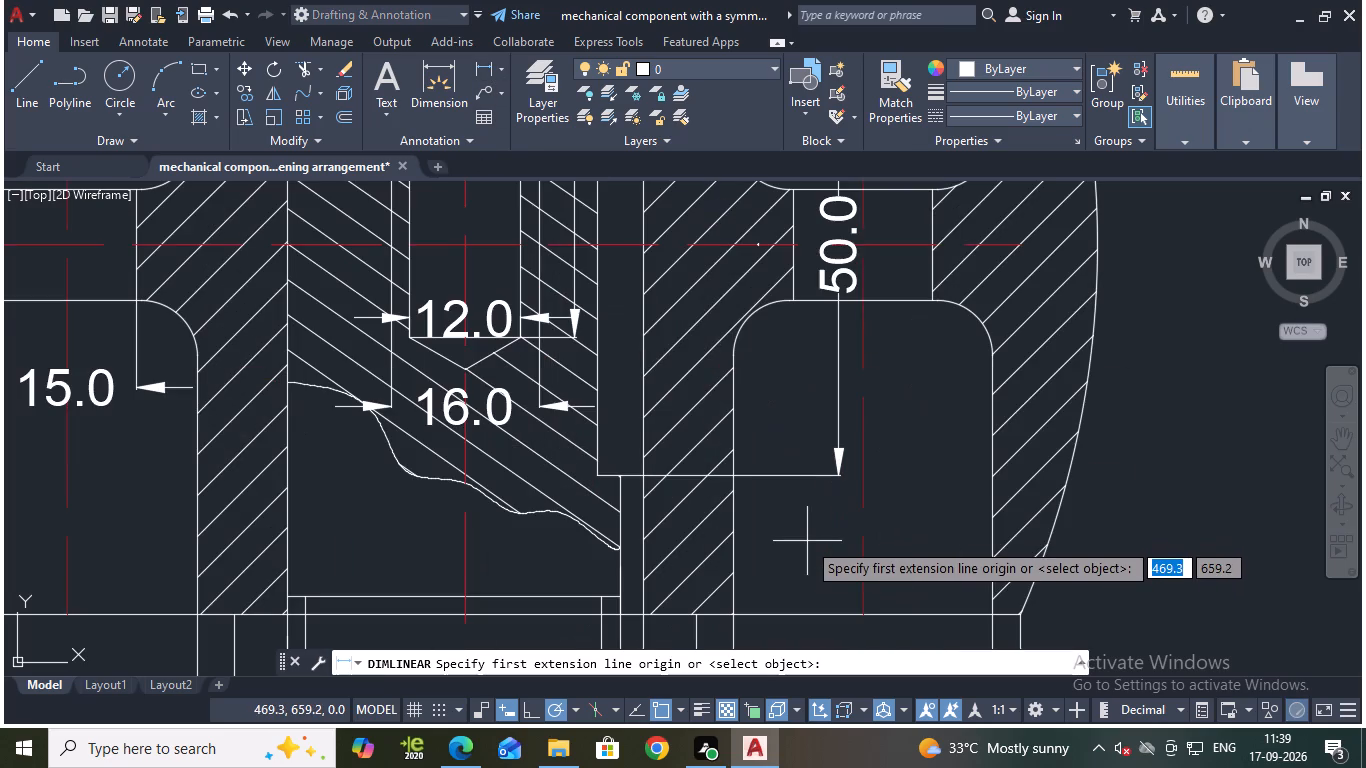
middle_drag(780, 552, 874, 326)
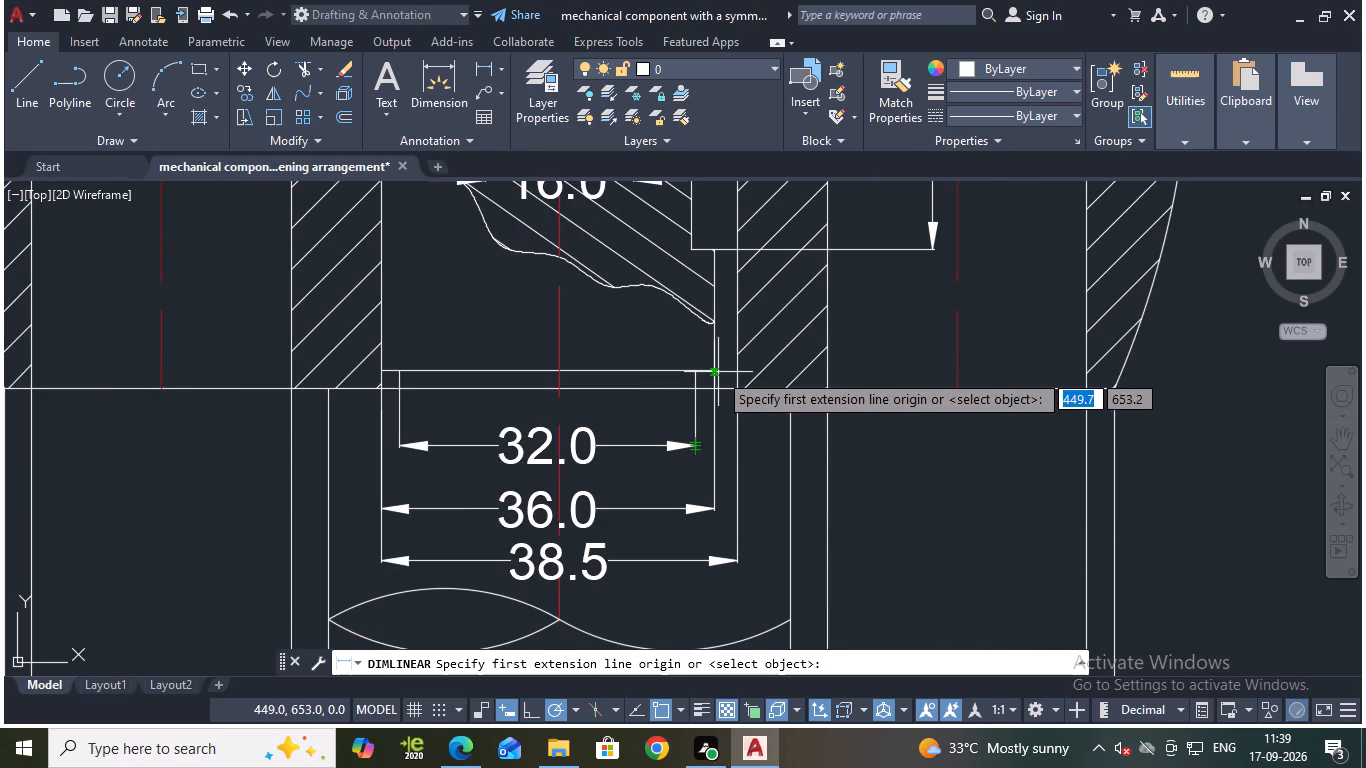
click(716, 372)
click(713, 390)
click(923, 359)
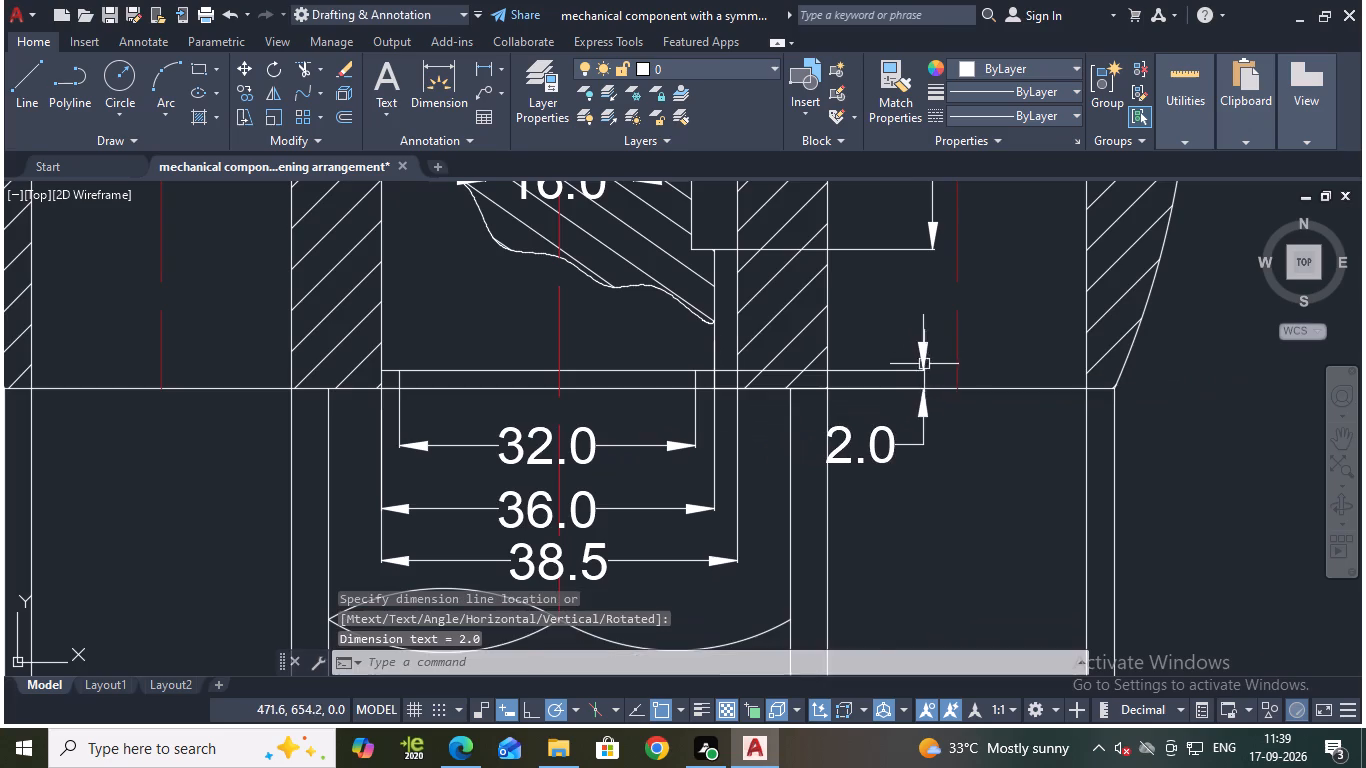
Add a vertical linear dimension for the washer's thickness, placed near the right-hand cavity's centreline at the component's top edge.
scroll(971, 358, down, 2)
middle_drag(984, 349, 923, 623)
scroll(998, 394, up, 2)
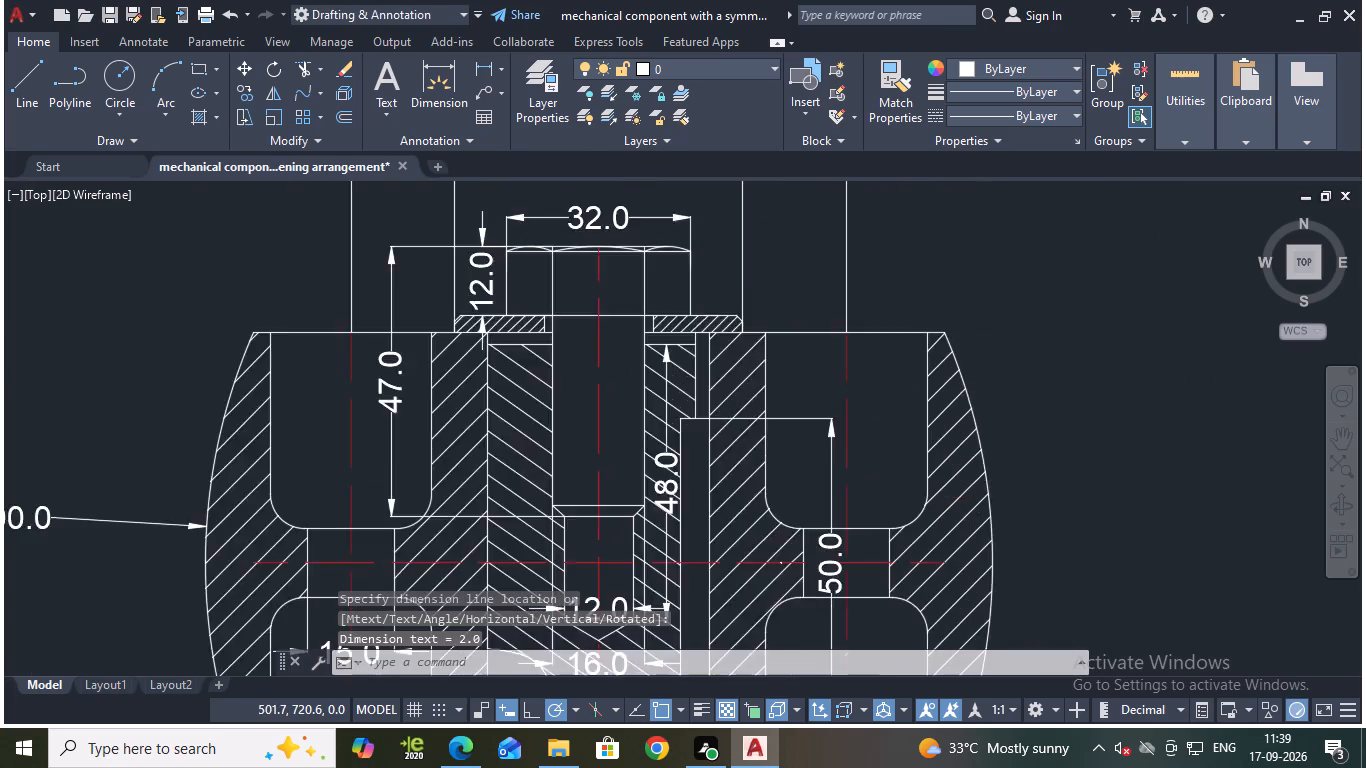
key(space)
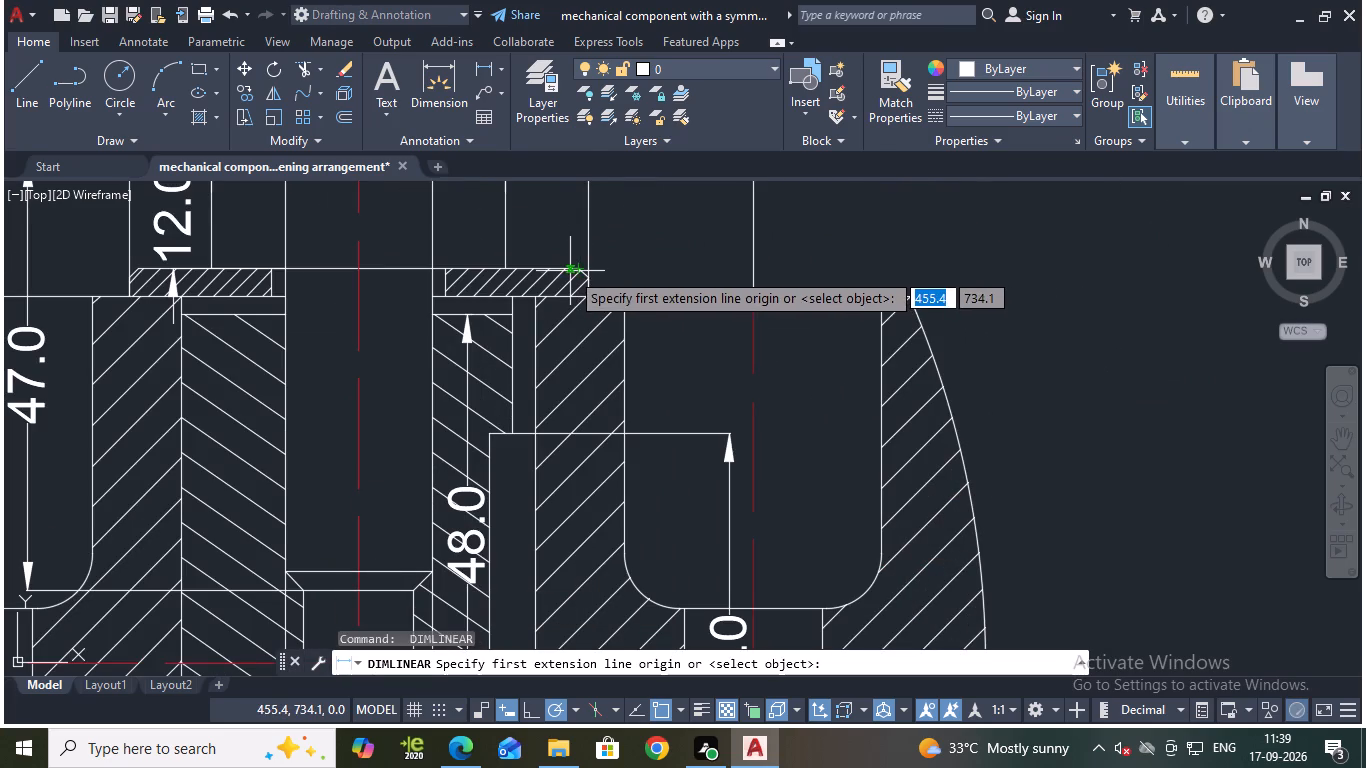
click(570, 271)
click(569, 296)
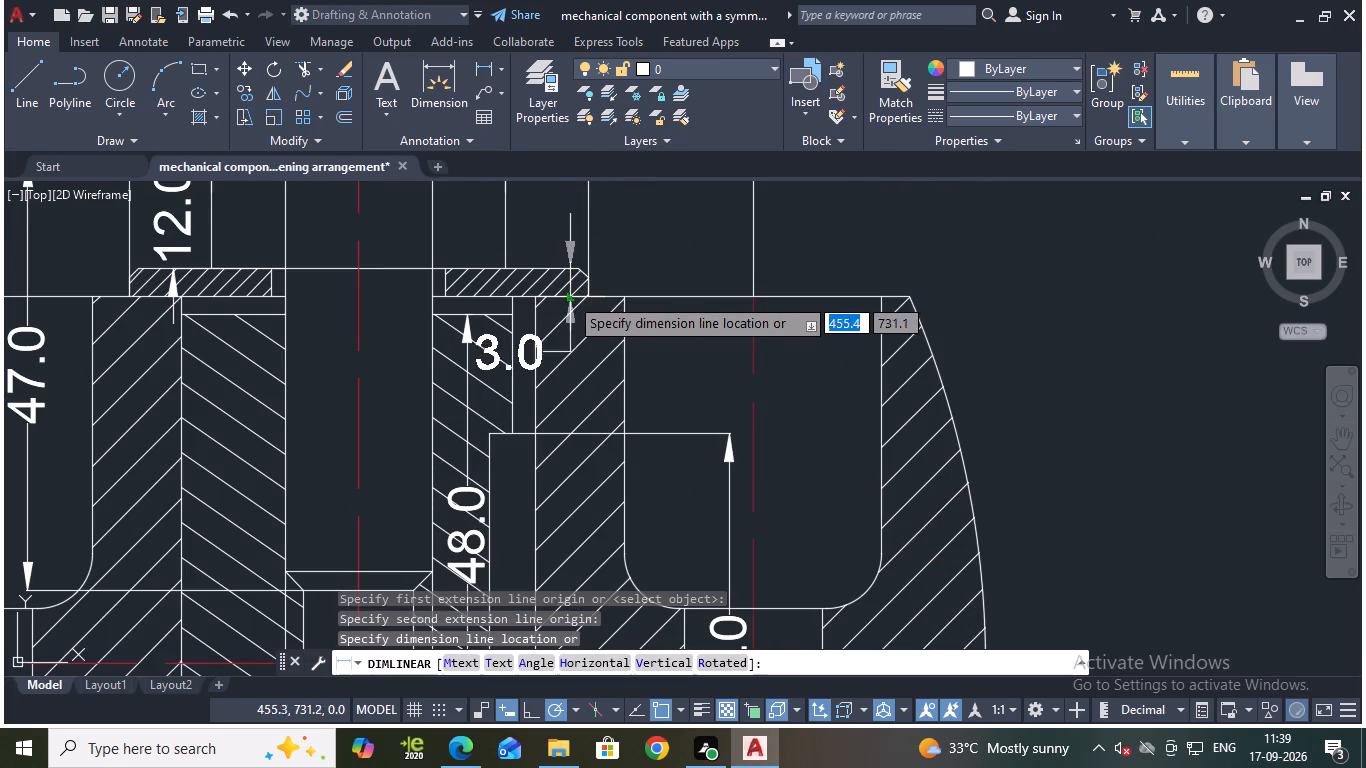
click(733, 302)
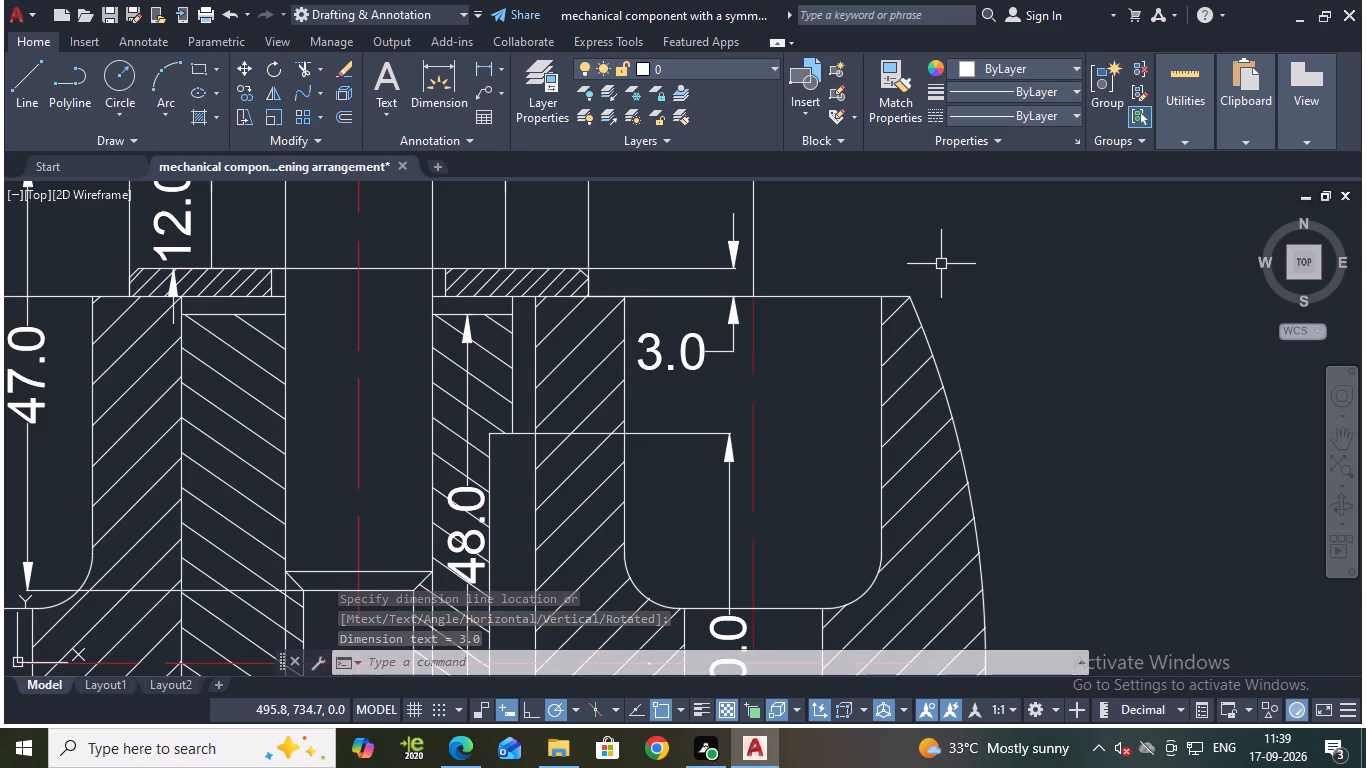
Add a horizontal linear dimension across the washer's inner hole, placed just above the washer inside the bolt head.
scroll(808, 399, down, 1)
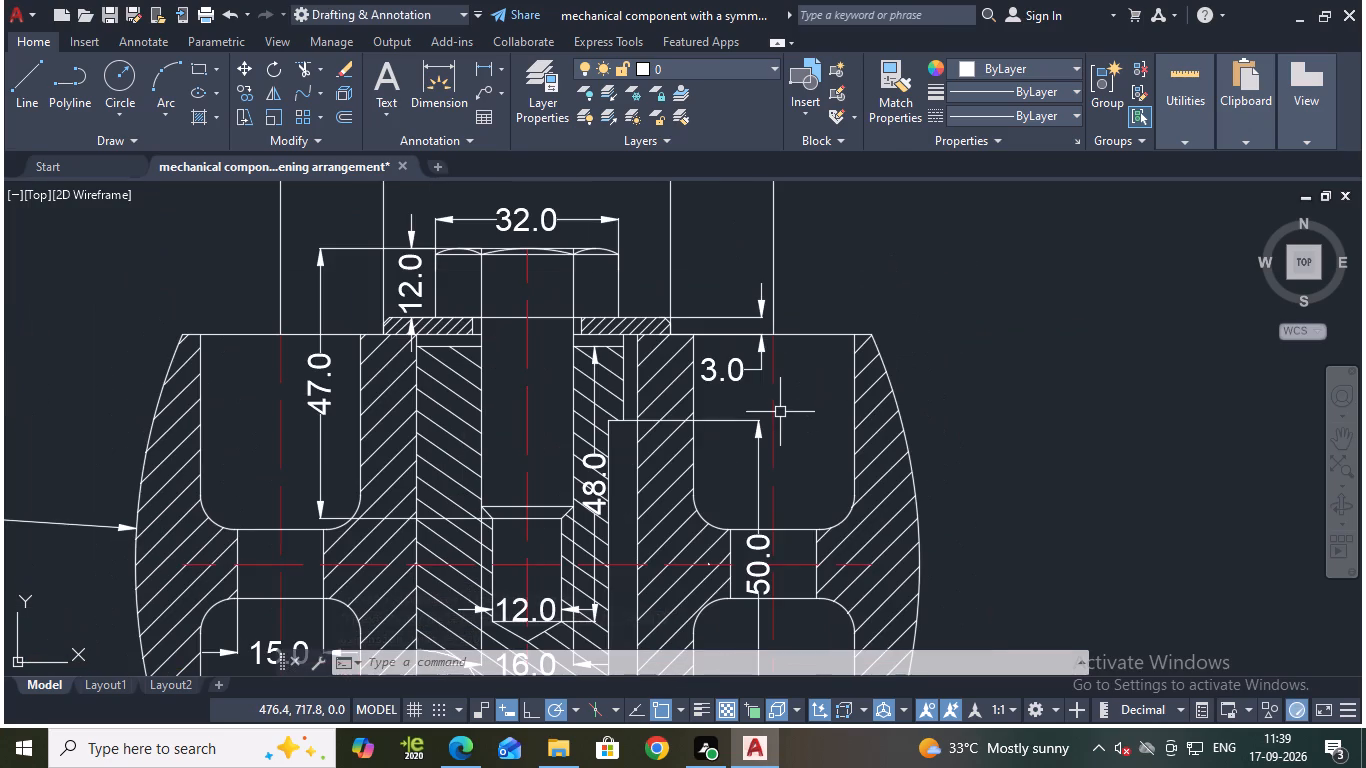
middle_drag(780, 409, 838, 368)
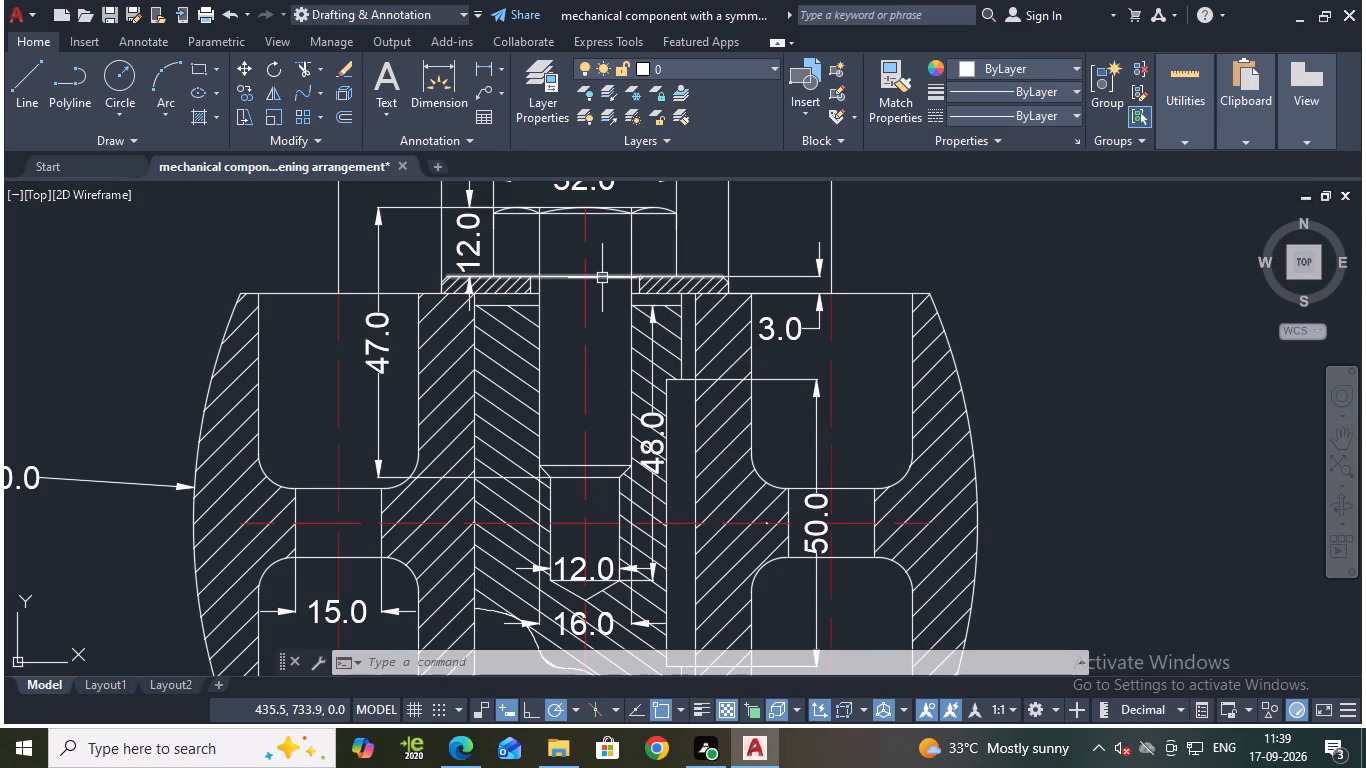
click(487, 66)
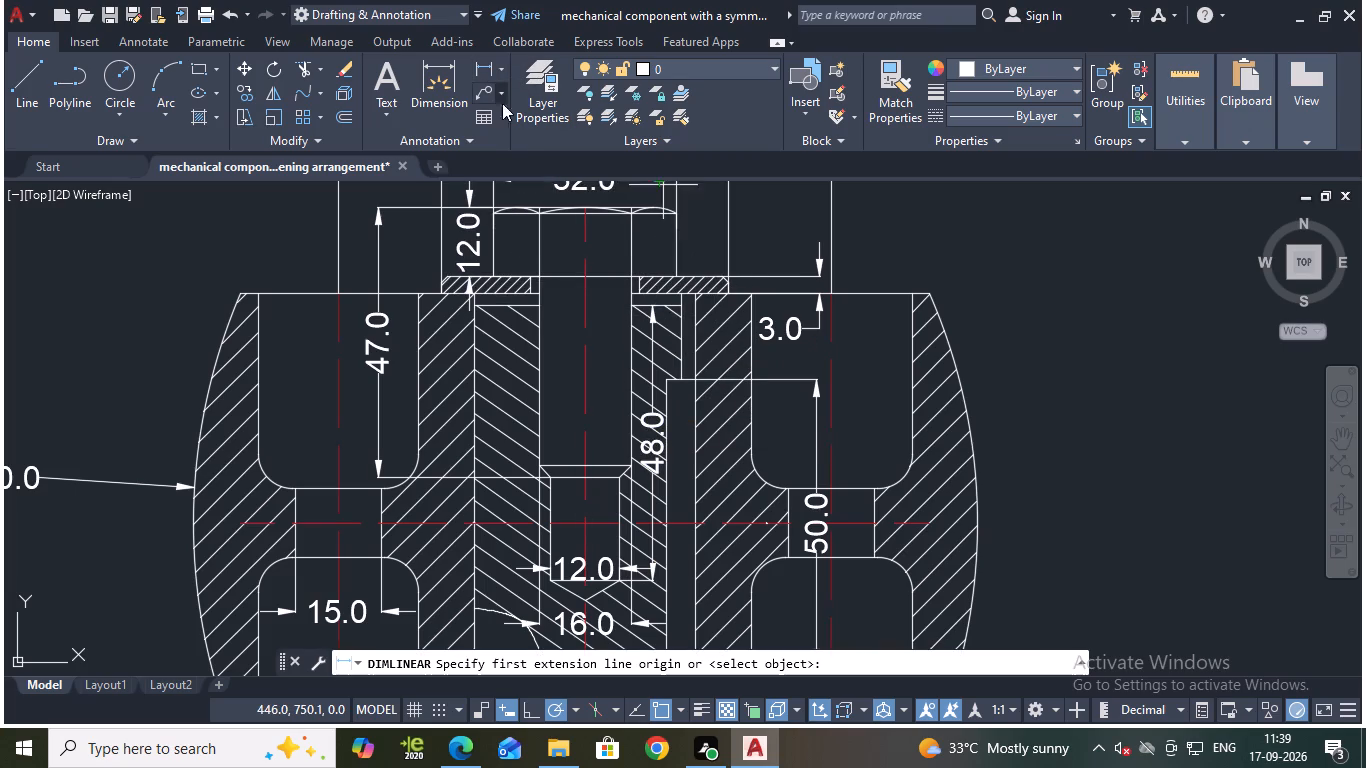
scroll(550, 241, up, 2)
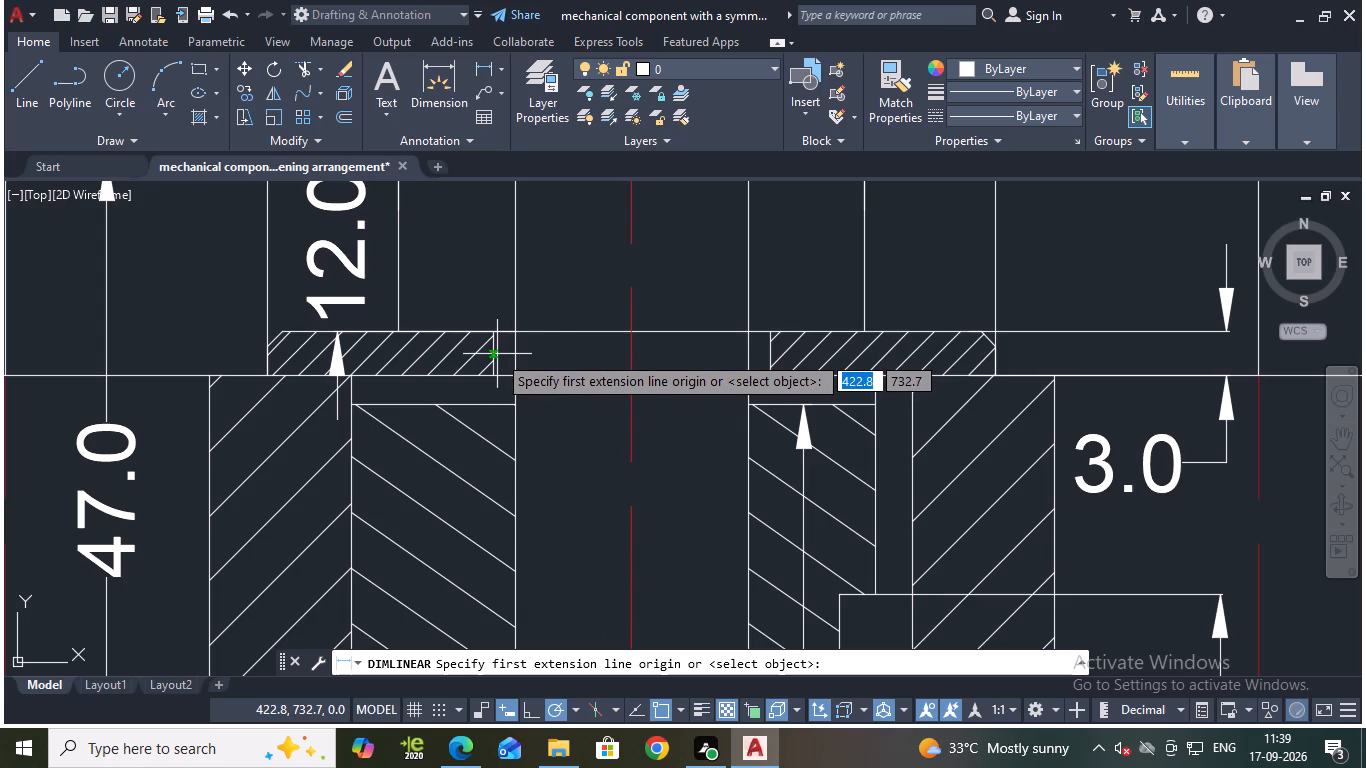
click(497, 355)
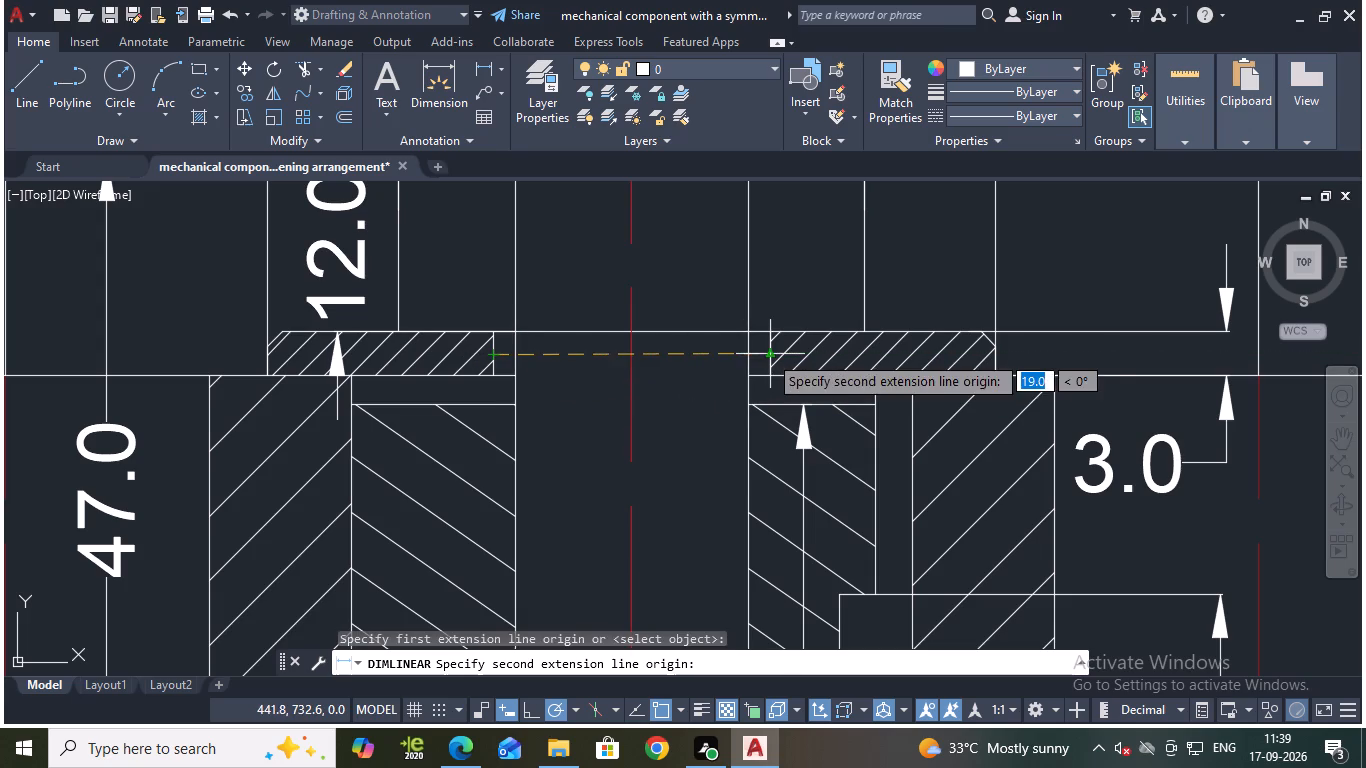
click(768, 354)
click(751, 288)
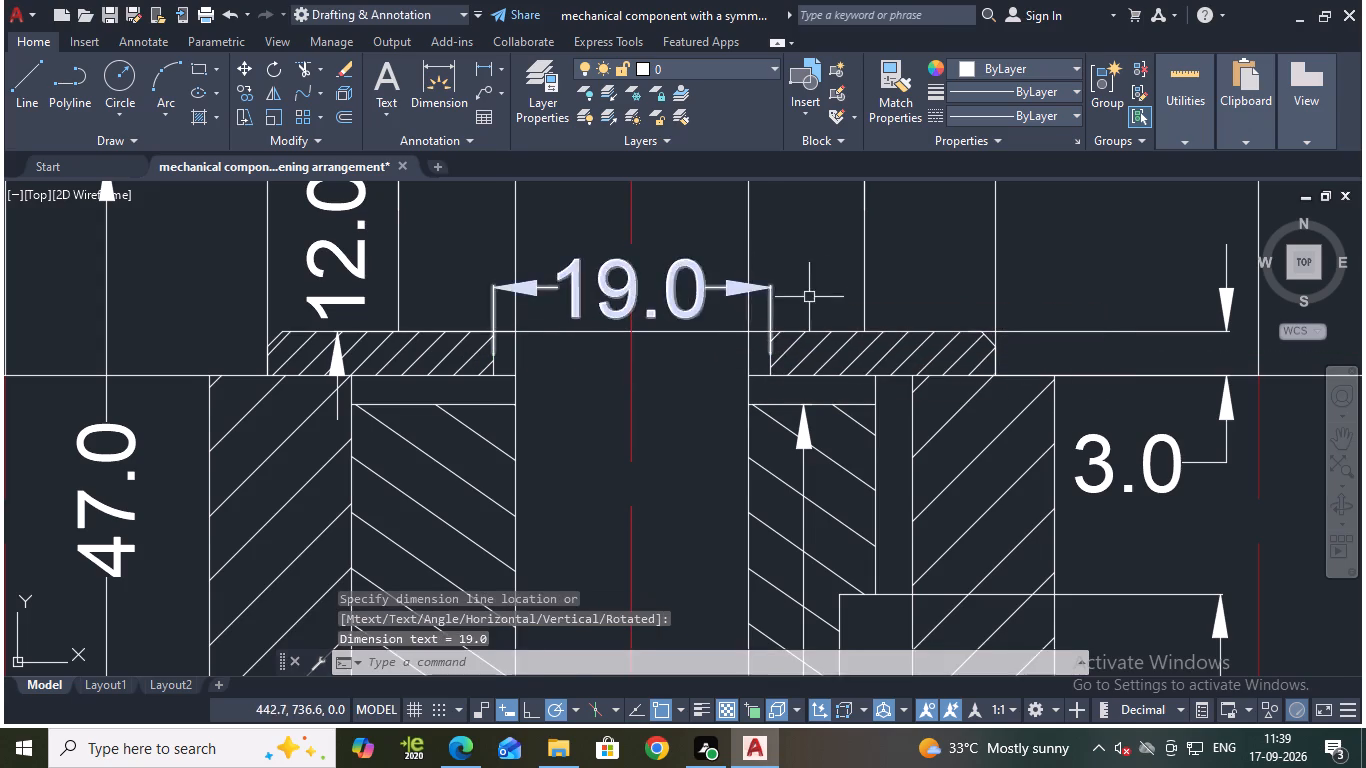
Add a vertical linear dimension for the left web's thickness between the two cavities, placed near the left-hand centreline.
scroll(869, 329, down, 1)
scroll(1039, 425, down, 2)
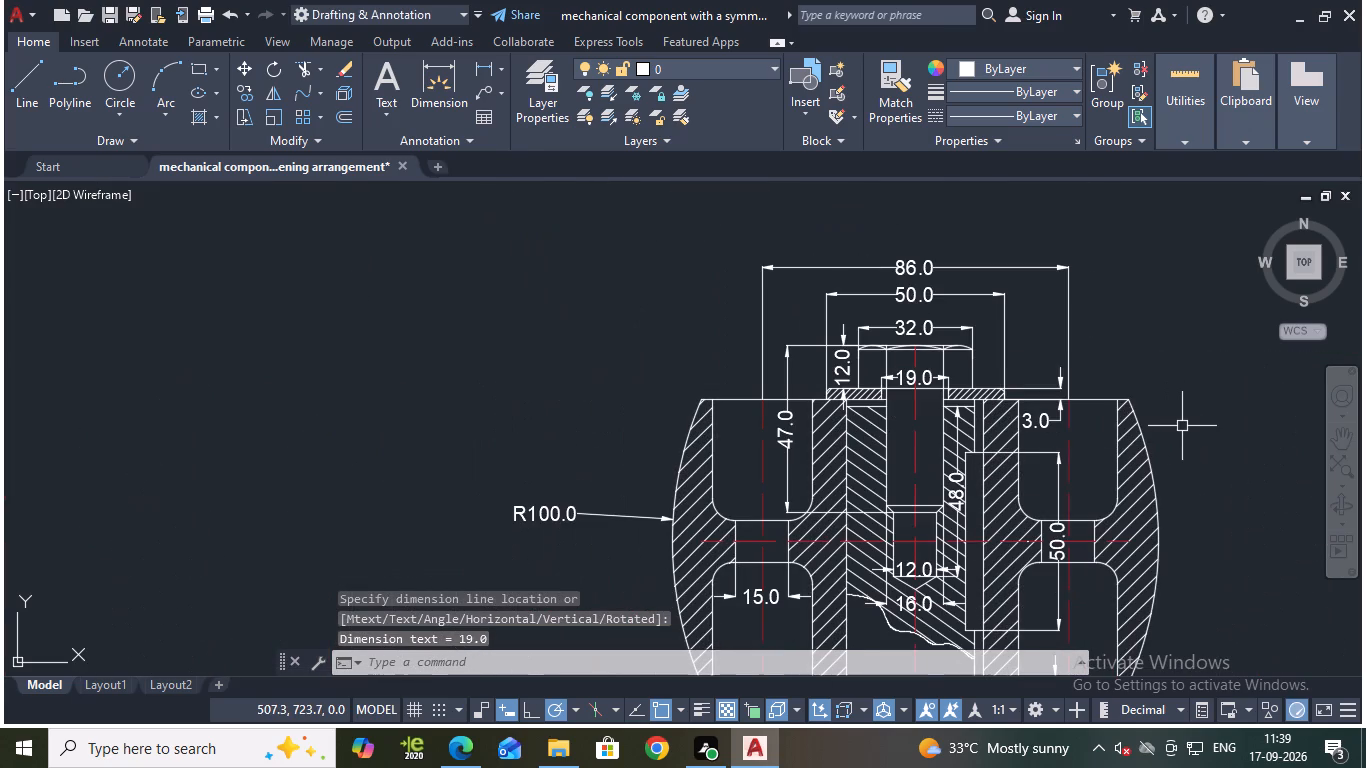
middle_drag(1182, 425, 1182, 367)
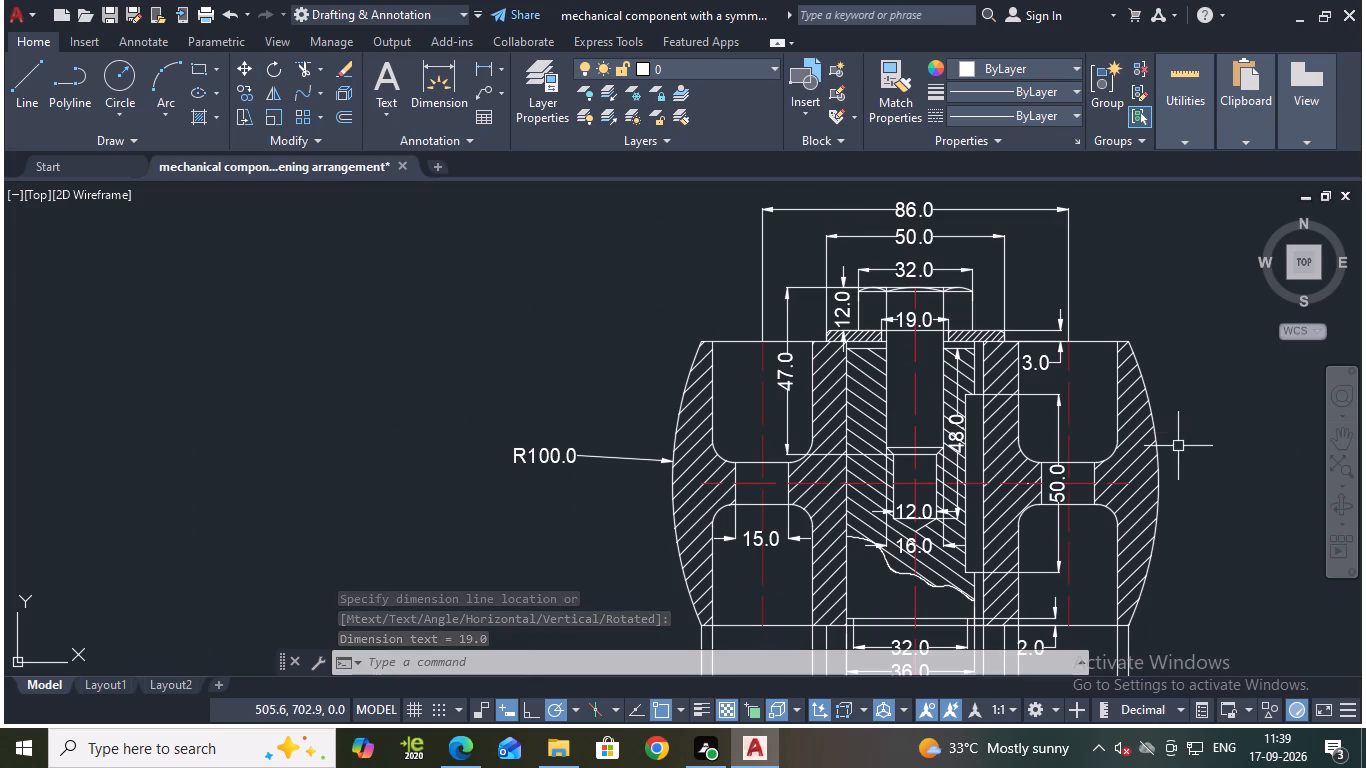
middle_drag(1187, 449, 1106, 351)
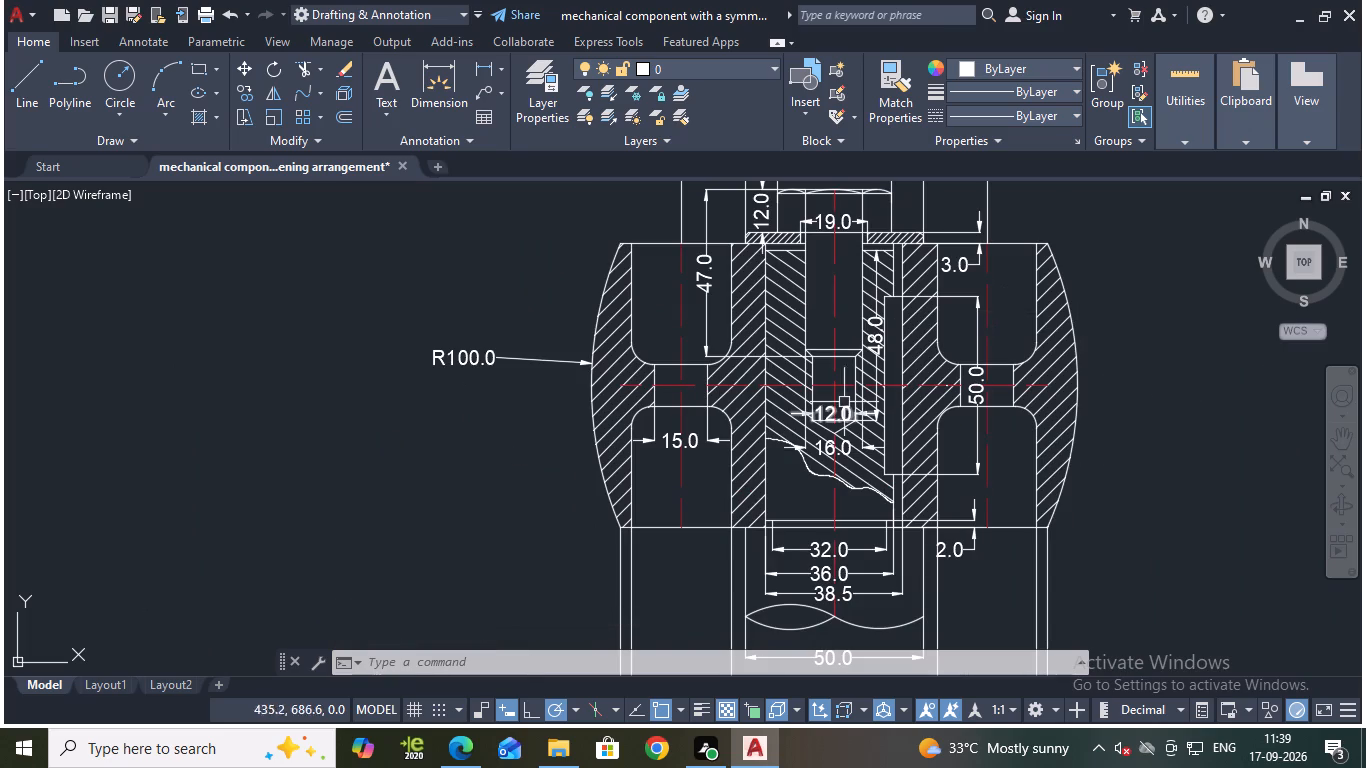
click(481, 63)
scroll(686, 386, up, 3)
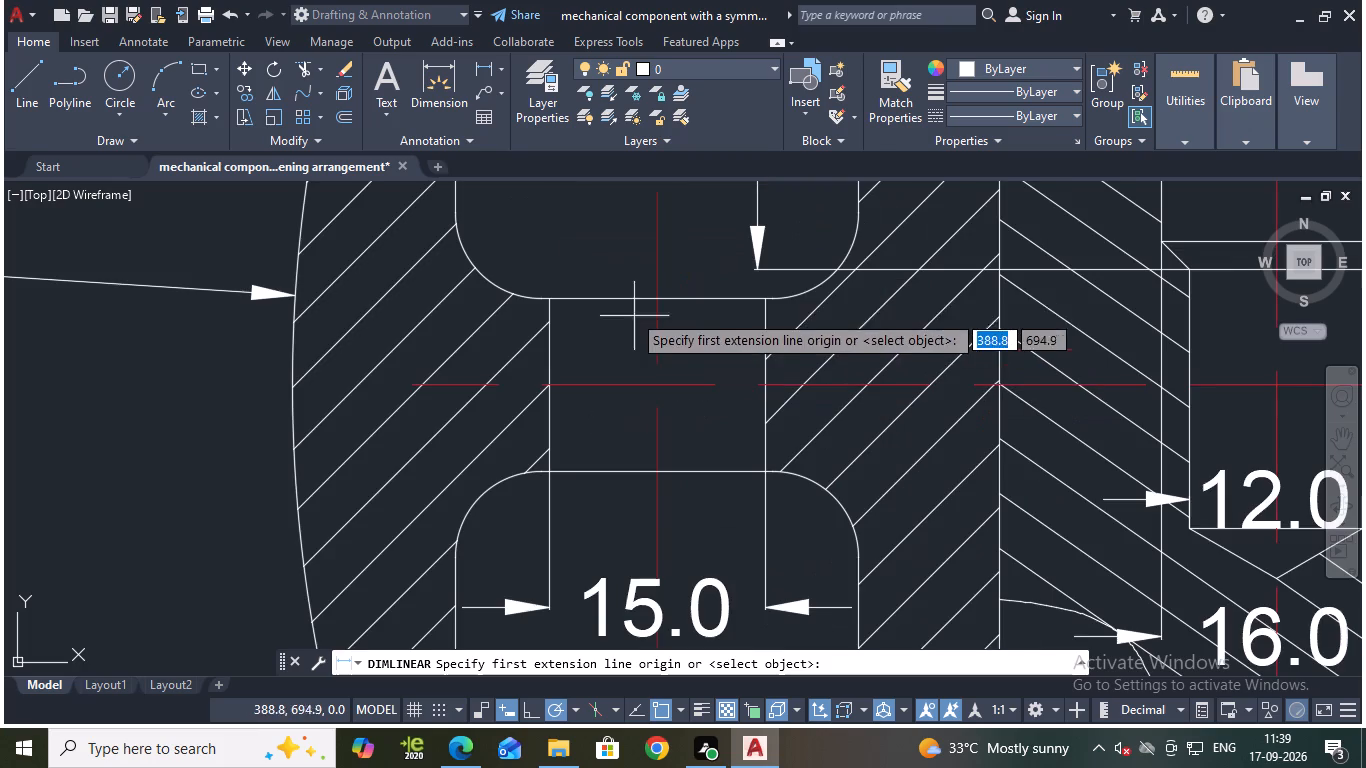
click(635, 298)
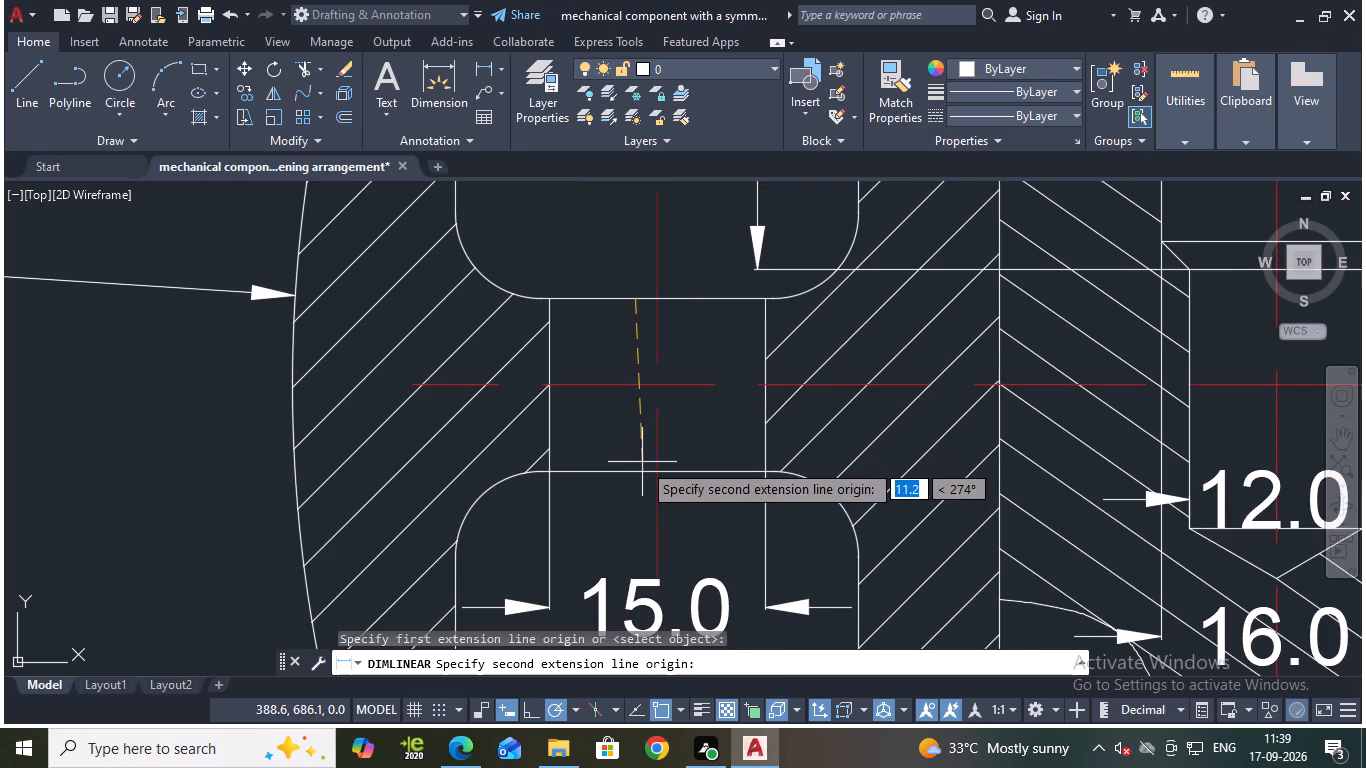
click(633, 472)
click(641, 464)
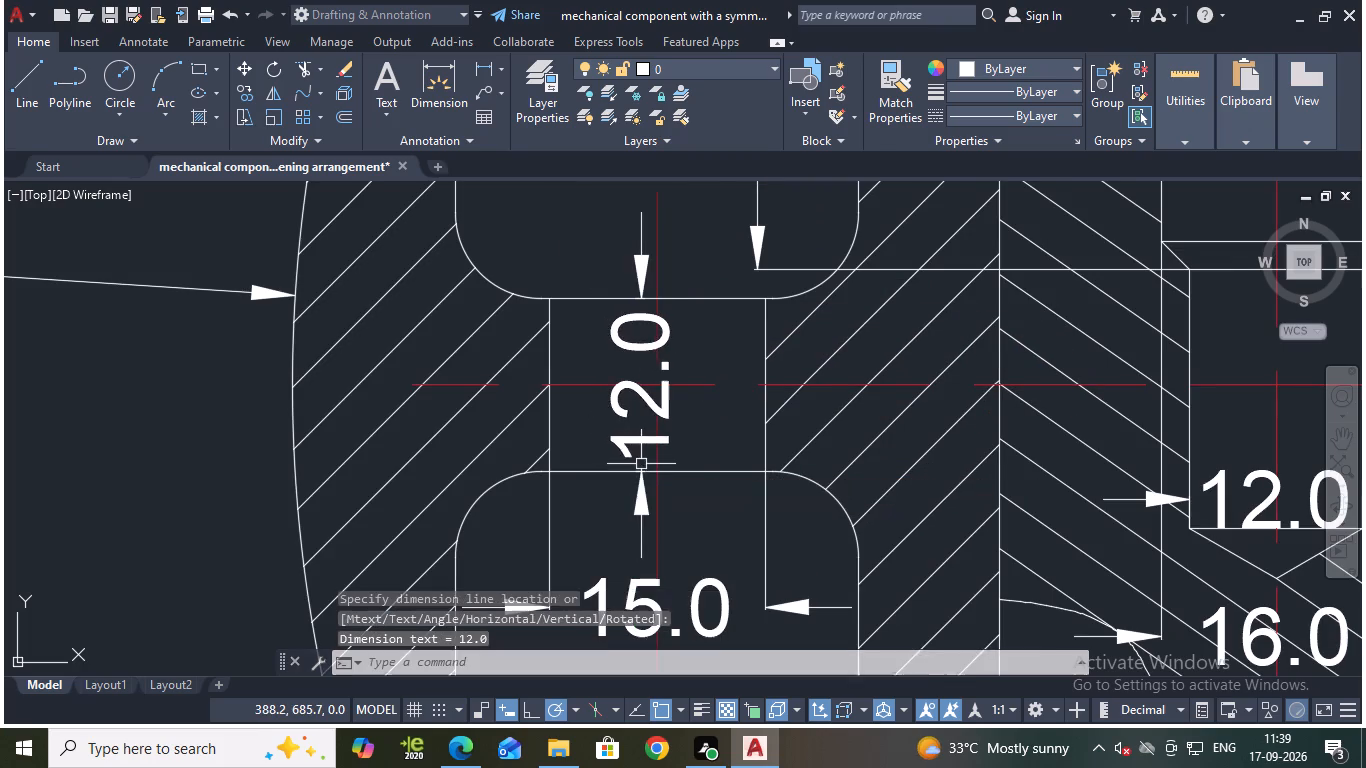
Save the dimensioned drawing.
scroll(654, 462, down, 3)
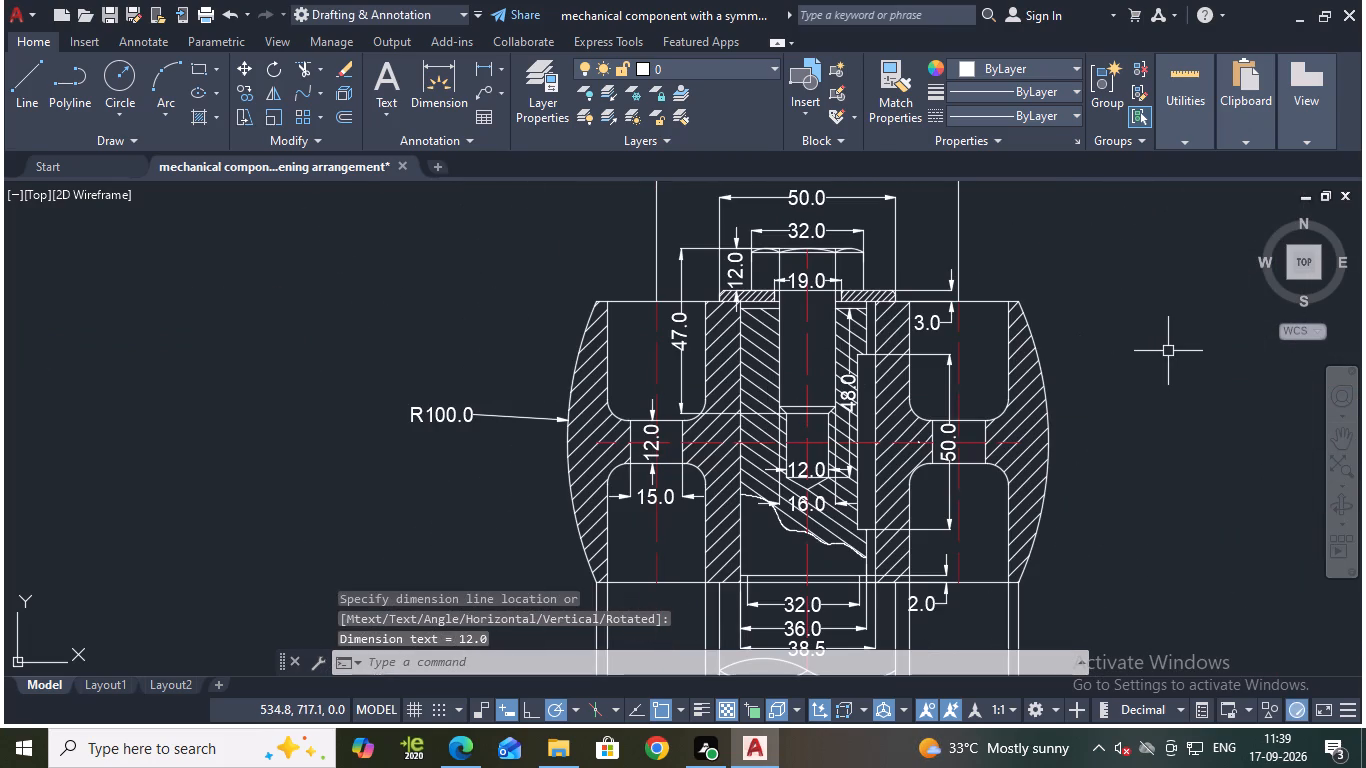
key(ctrl+s)
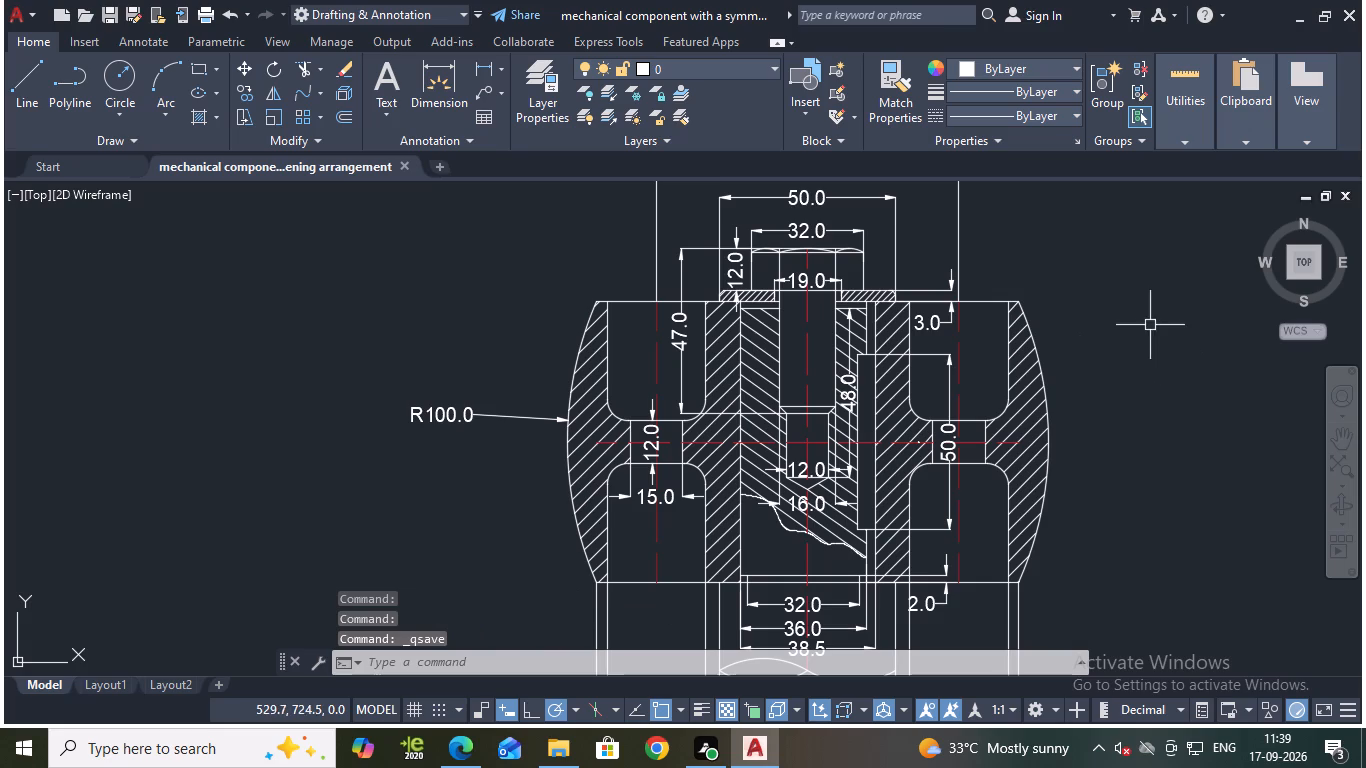
Run LOGFILEOFF to turn off command log file recording.
middle_click(1144, 321)
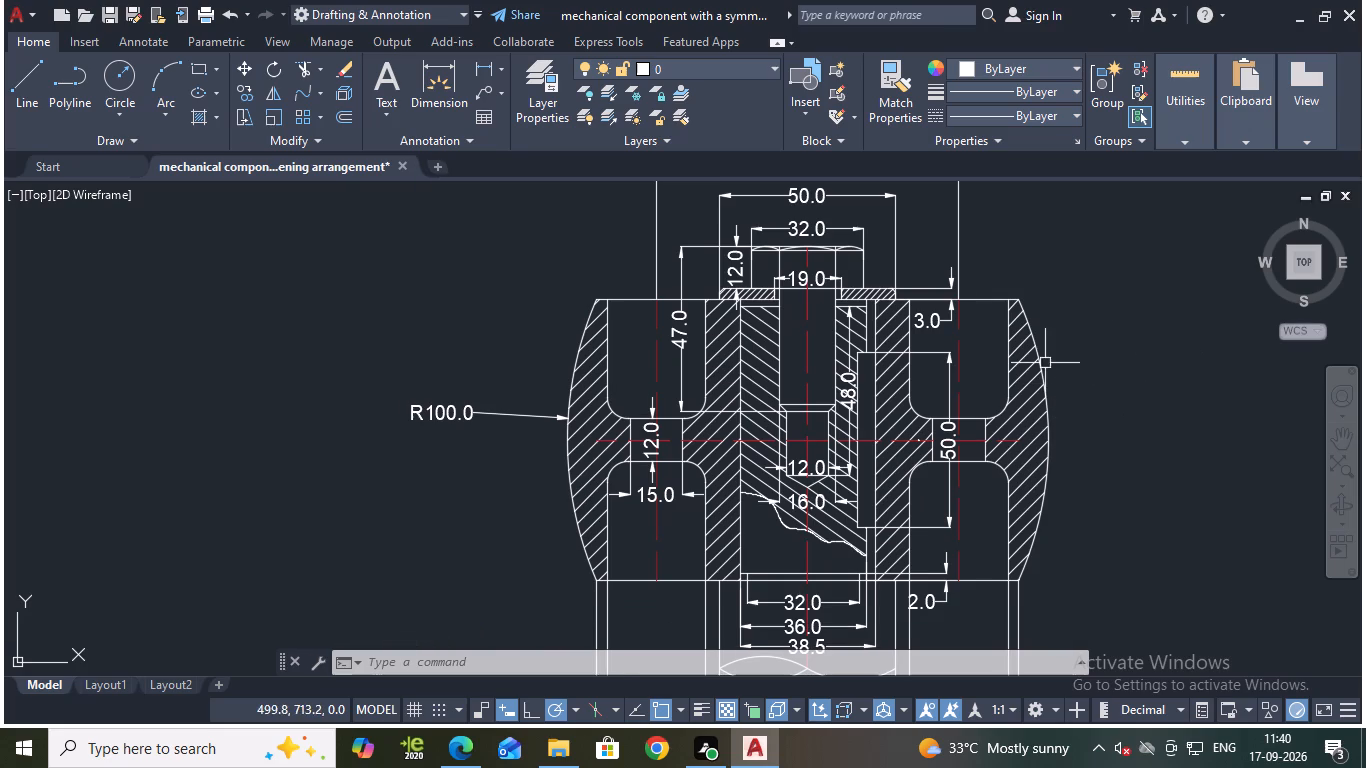
middle_drag(1028, 278, 1021, 300)
text(lo)
key(g)
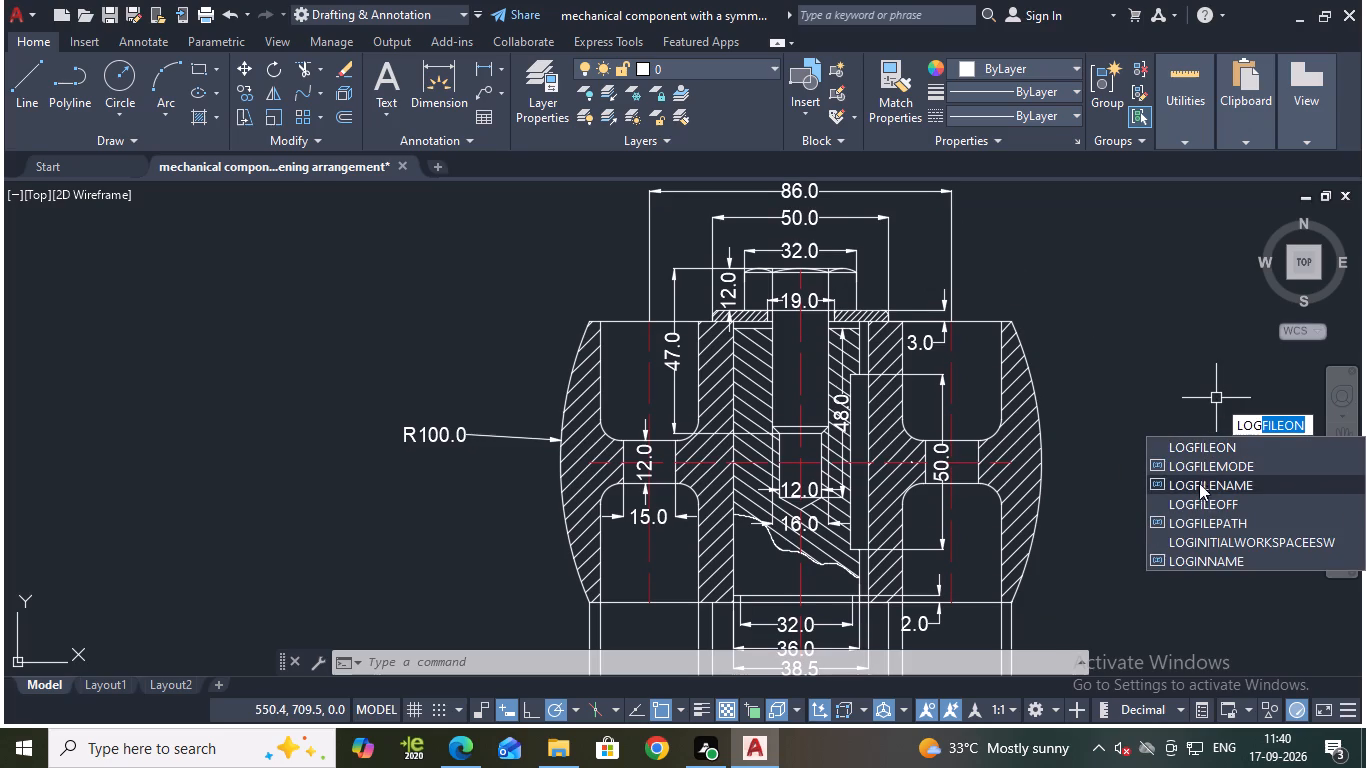
click(1209, 503)
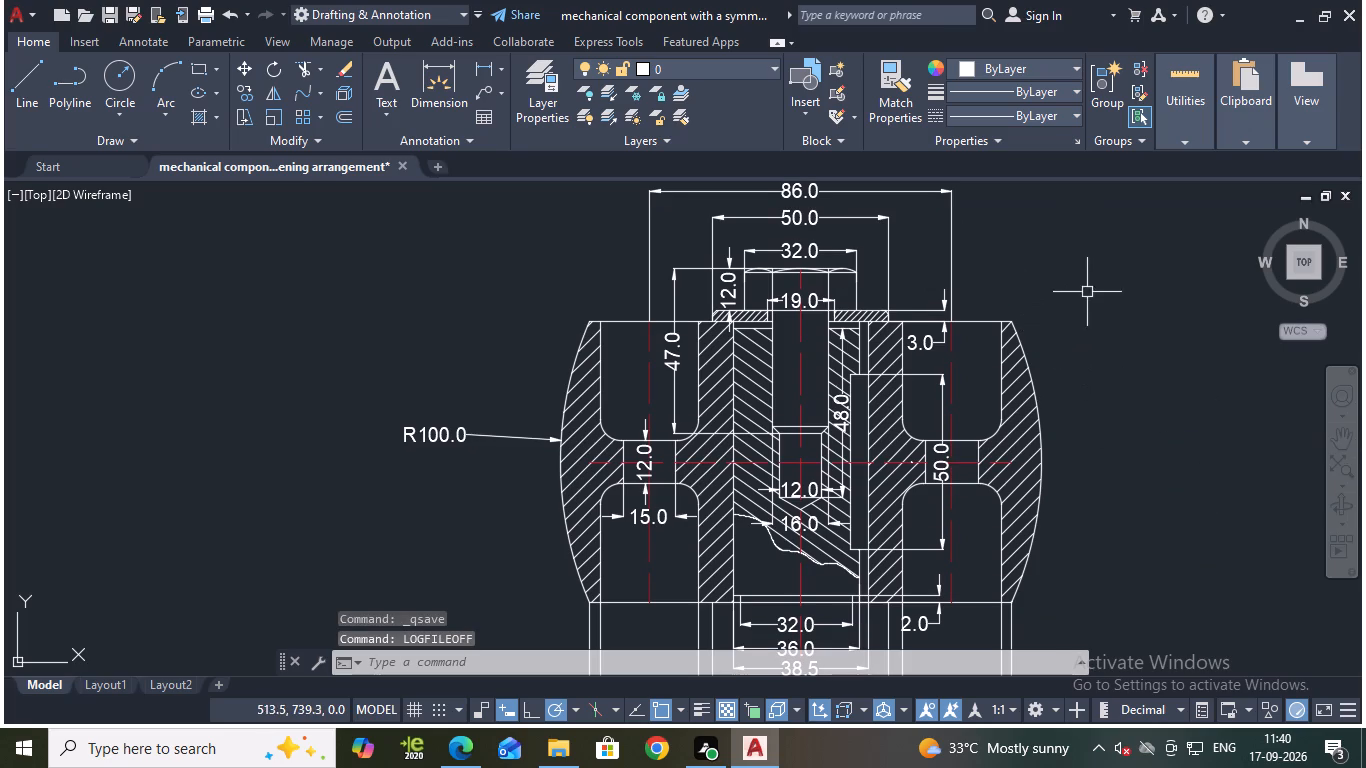
Save the drawing again.
middle_drag(1093, 299, 1059, 255)
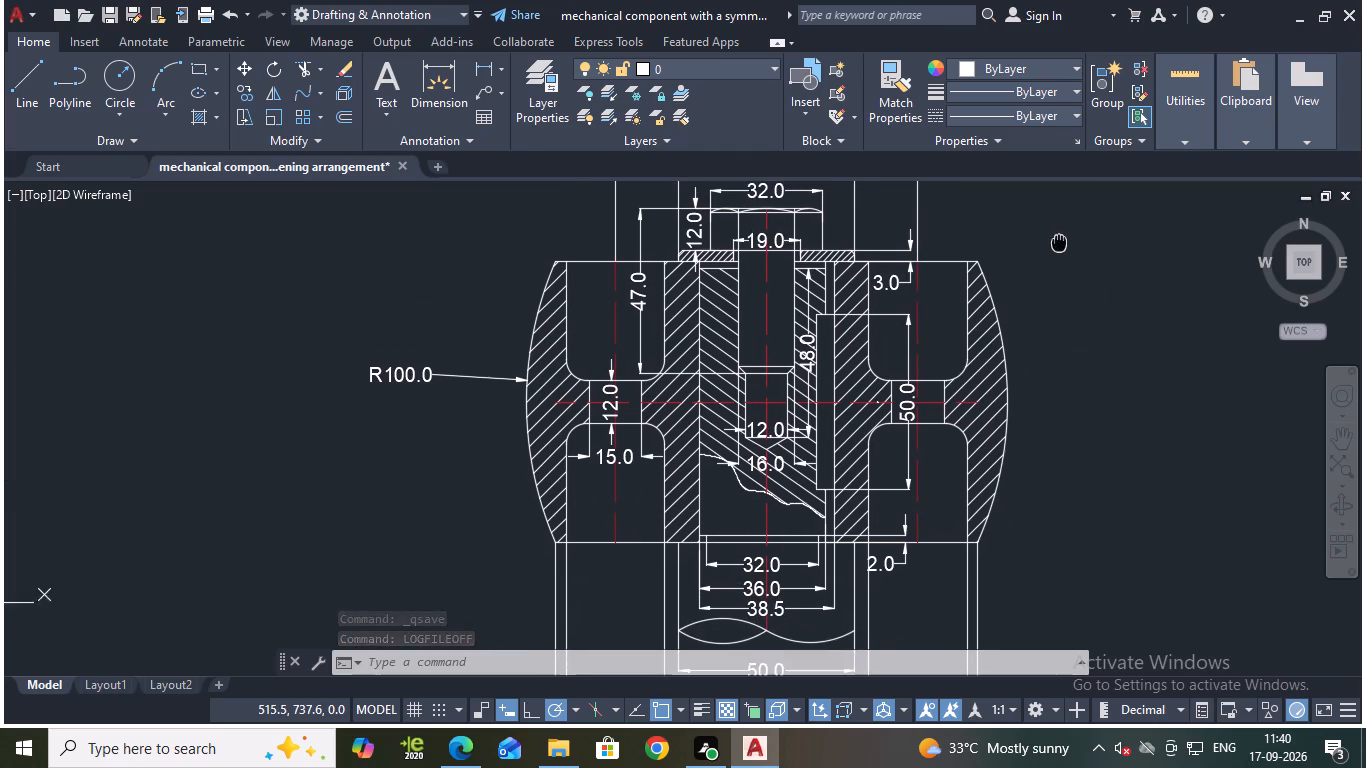
middle_drag(1059, 255, 1058, 265)
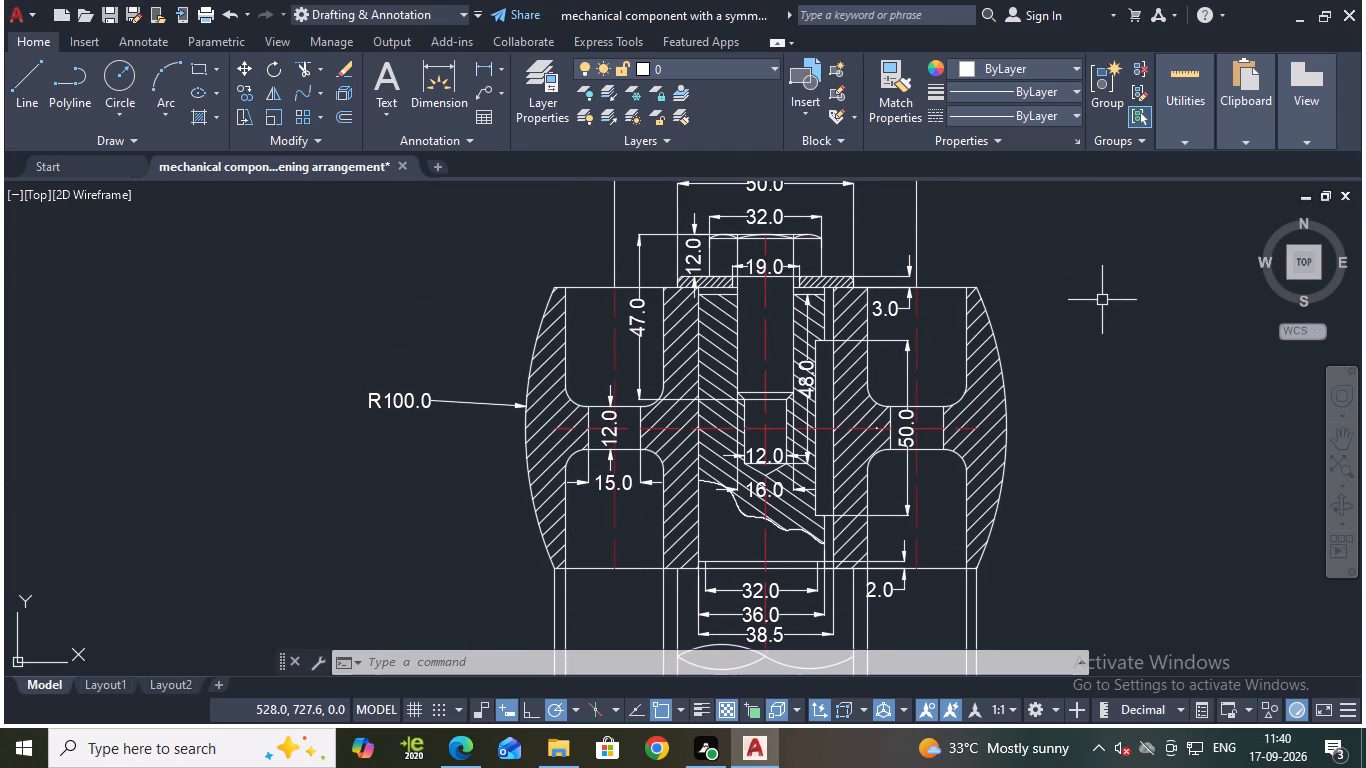
key(ctrl+s)
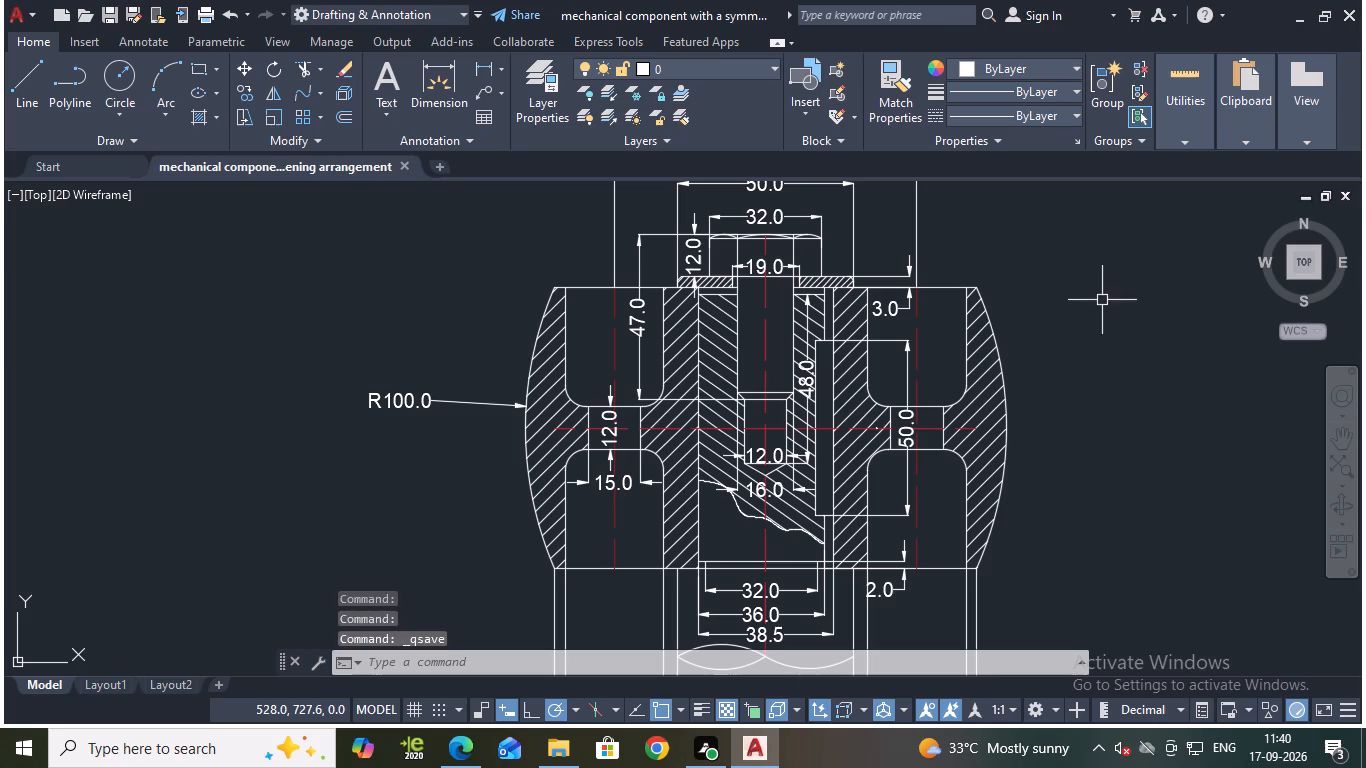
Start a plot of the model using the DWG To PDF.pc3 plotter and ISO A4 (297.00 x 210.00 MM) paper.
text(plot)
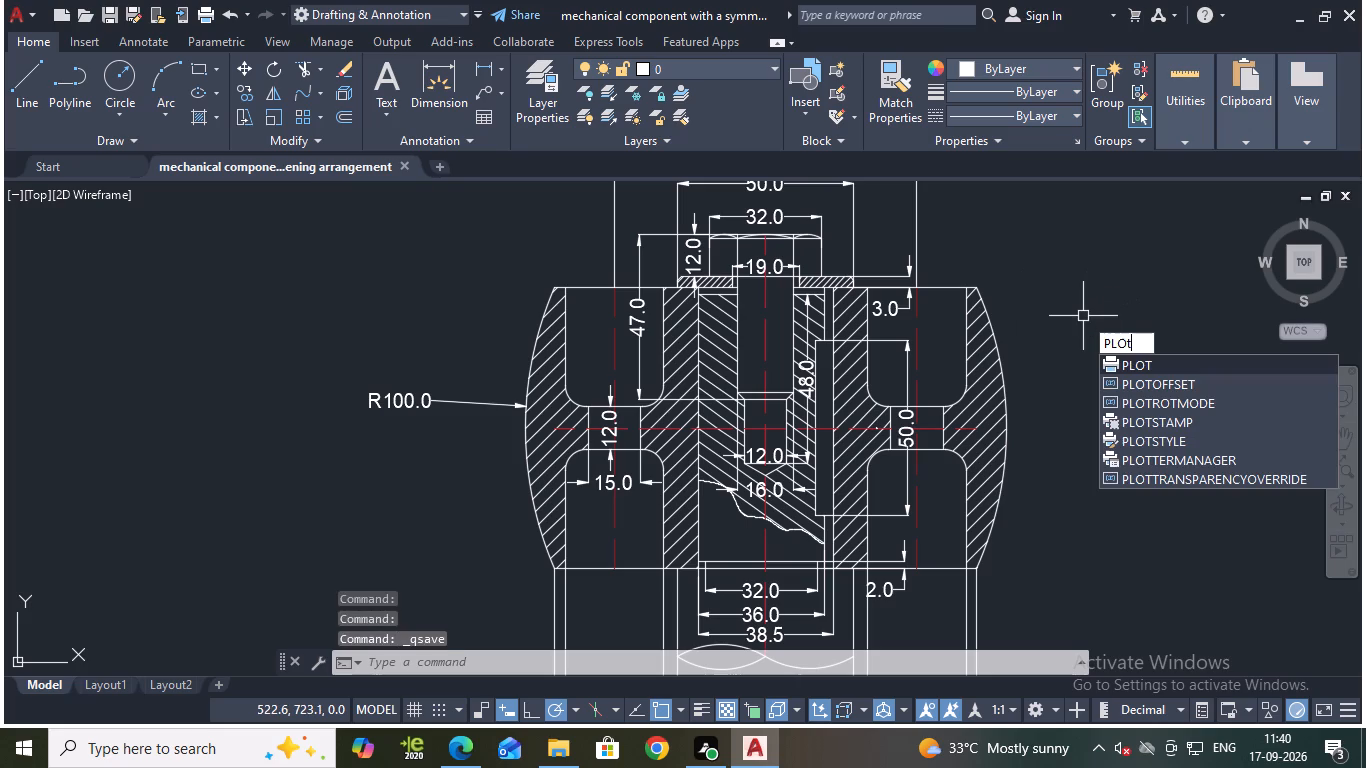
click(1137, 365)
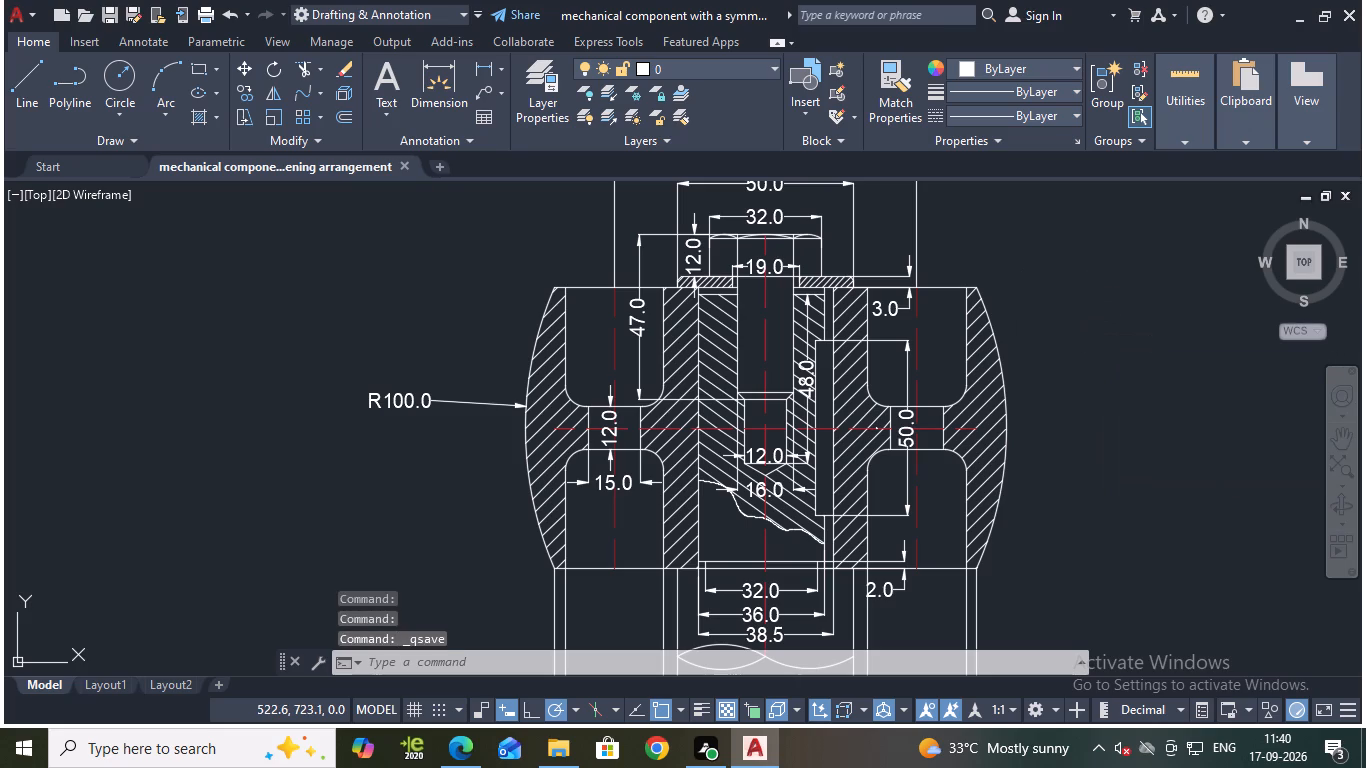
click(654, 219)
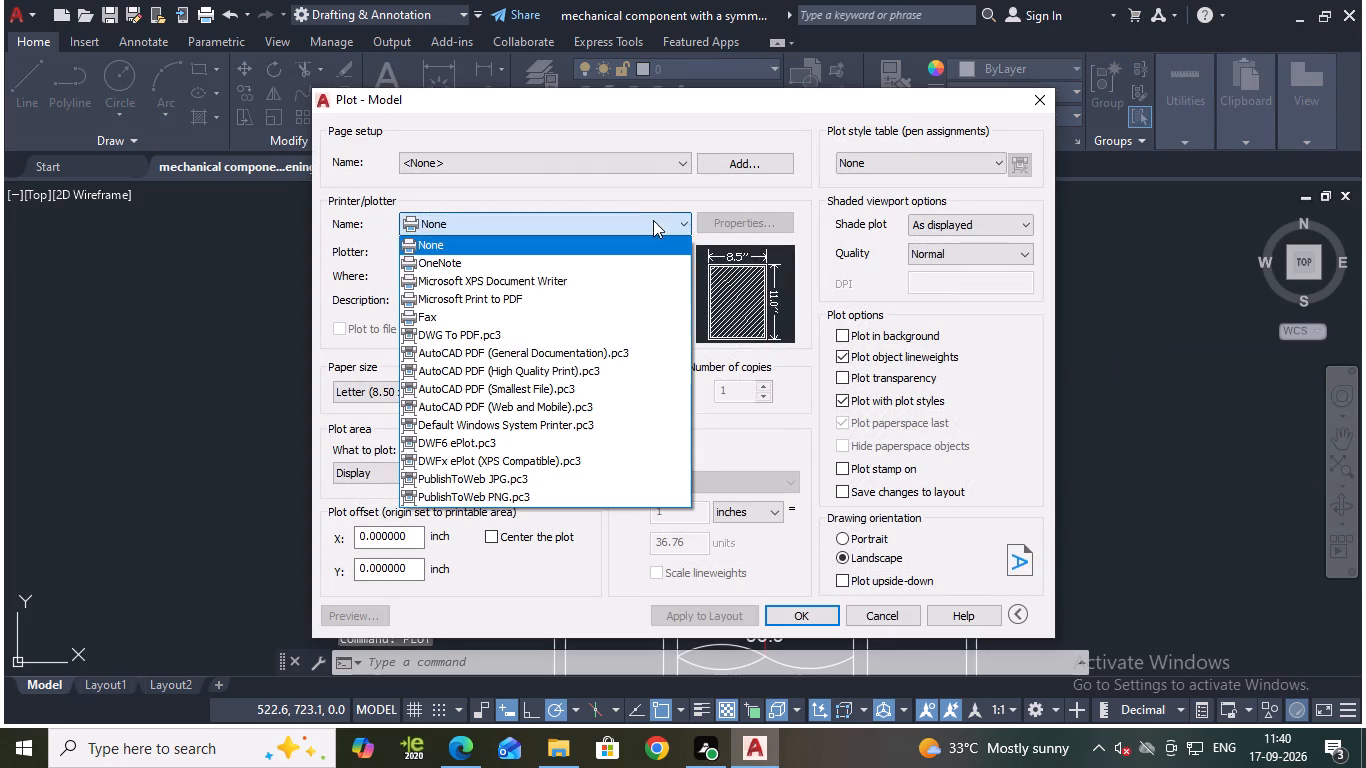
click(484, 337)
scroll(567, 341, down, 1)
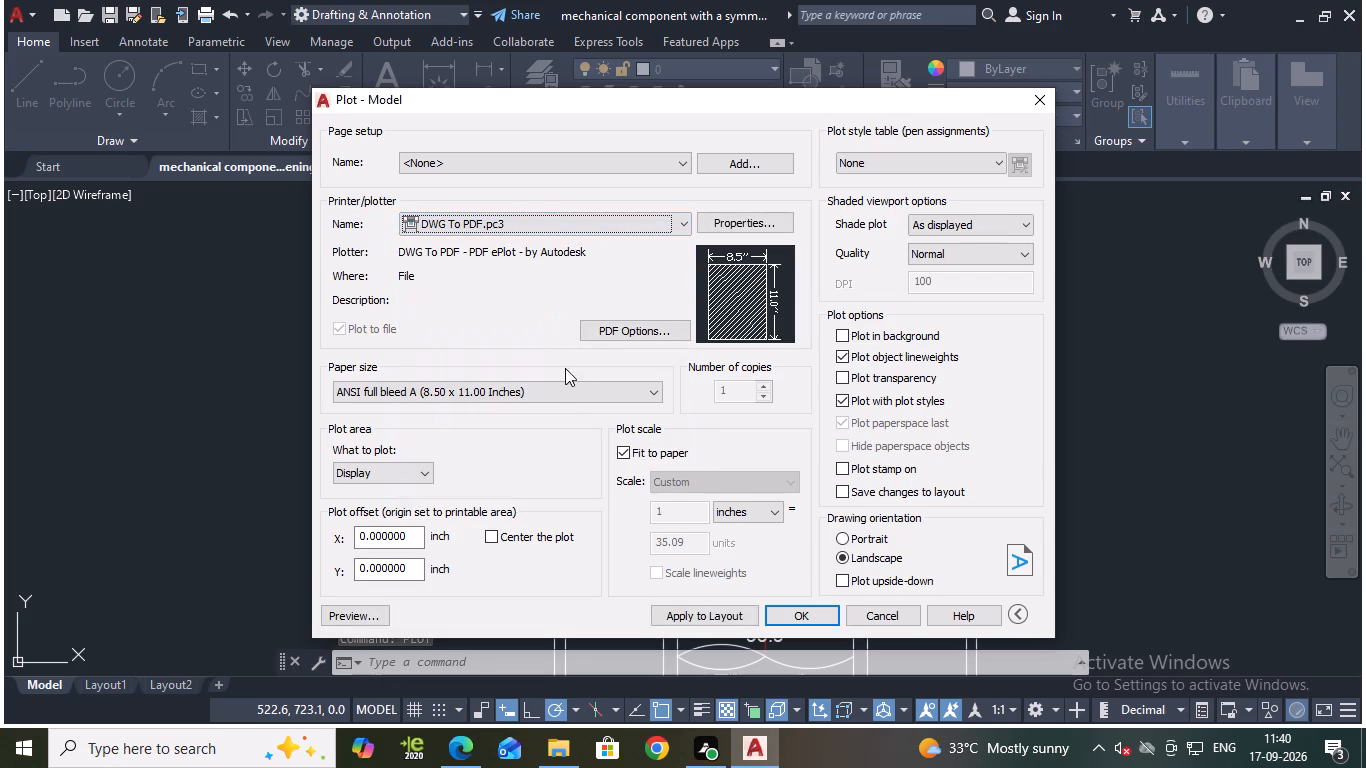
click(558, 395)
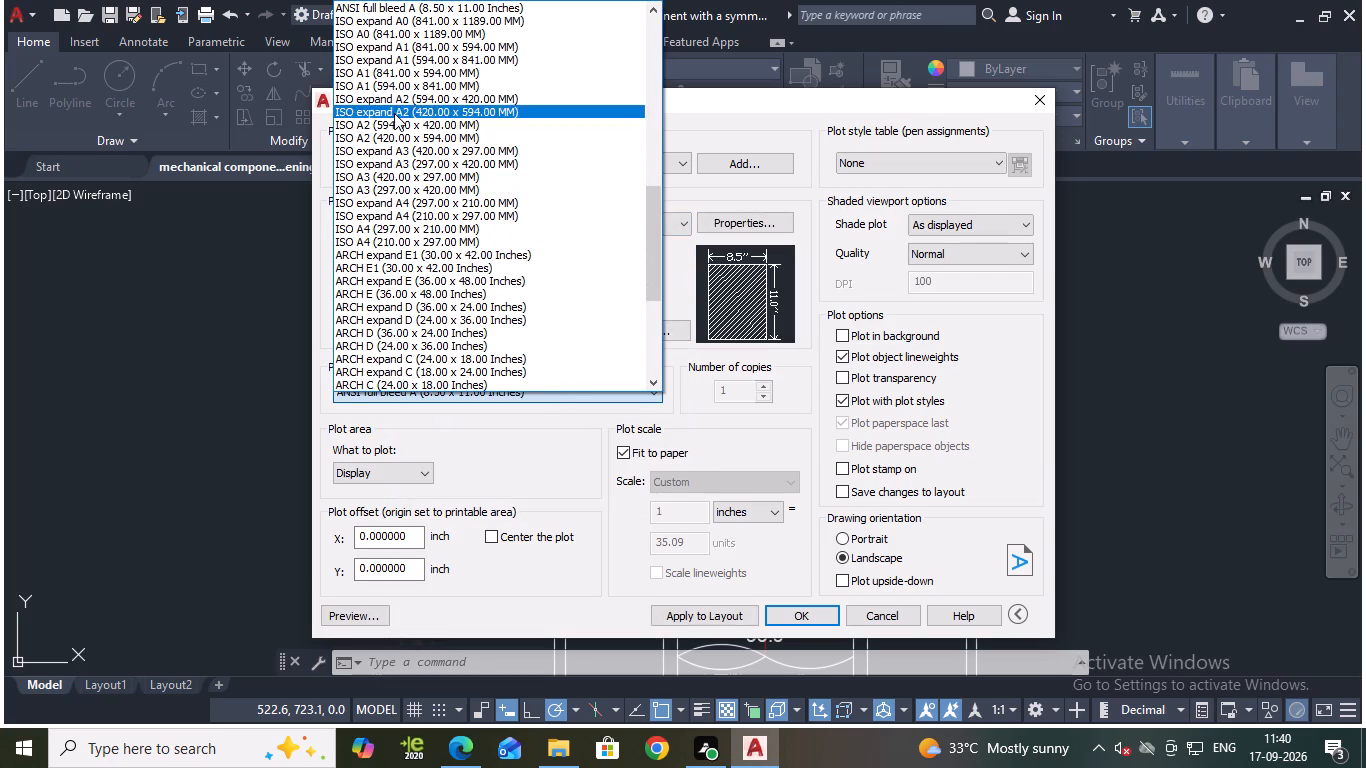
click(402, 222)
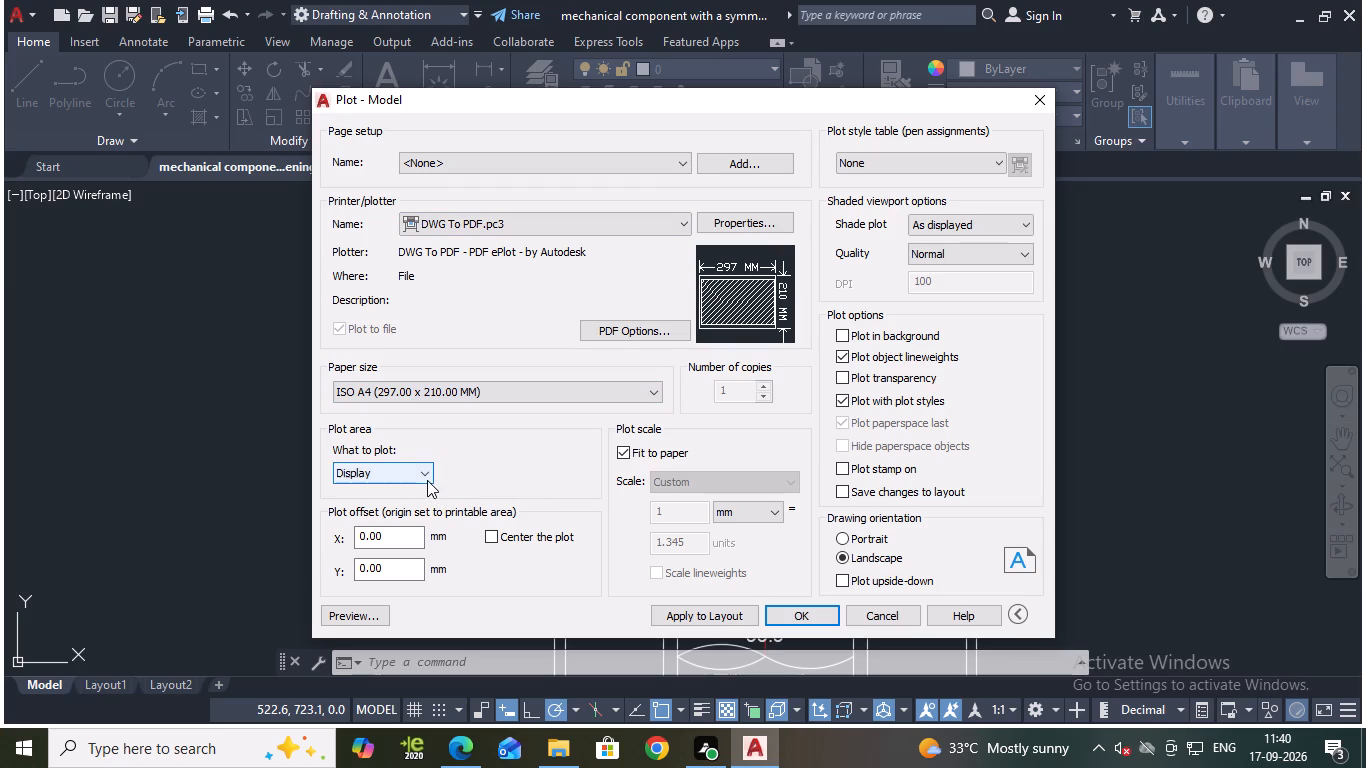
Set the plot area to a Window enclosing the whole sectioned view and all its dimensions, from R100.0 to the bottom 120.0.
click(423, 479)
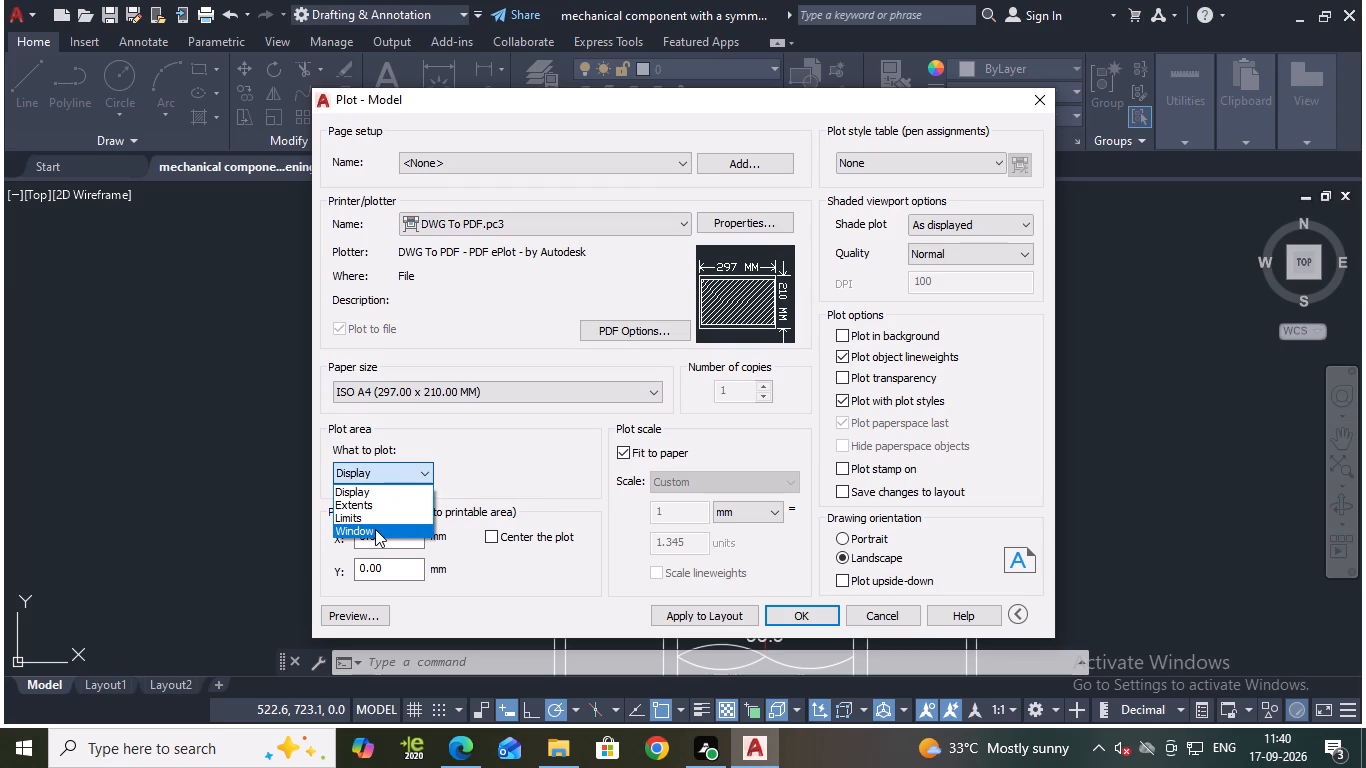
click(375, 529)
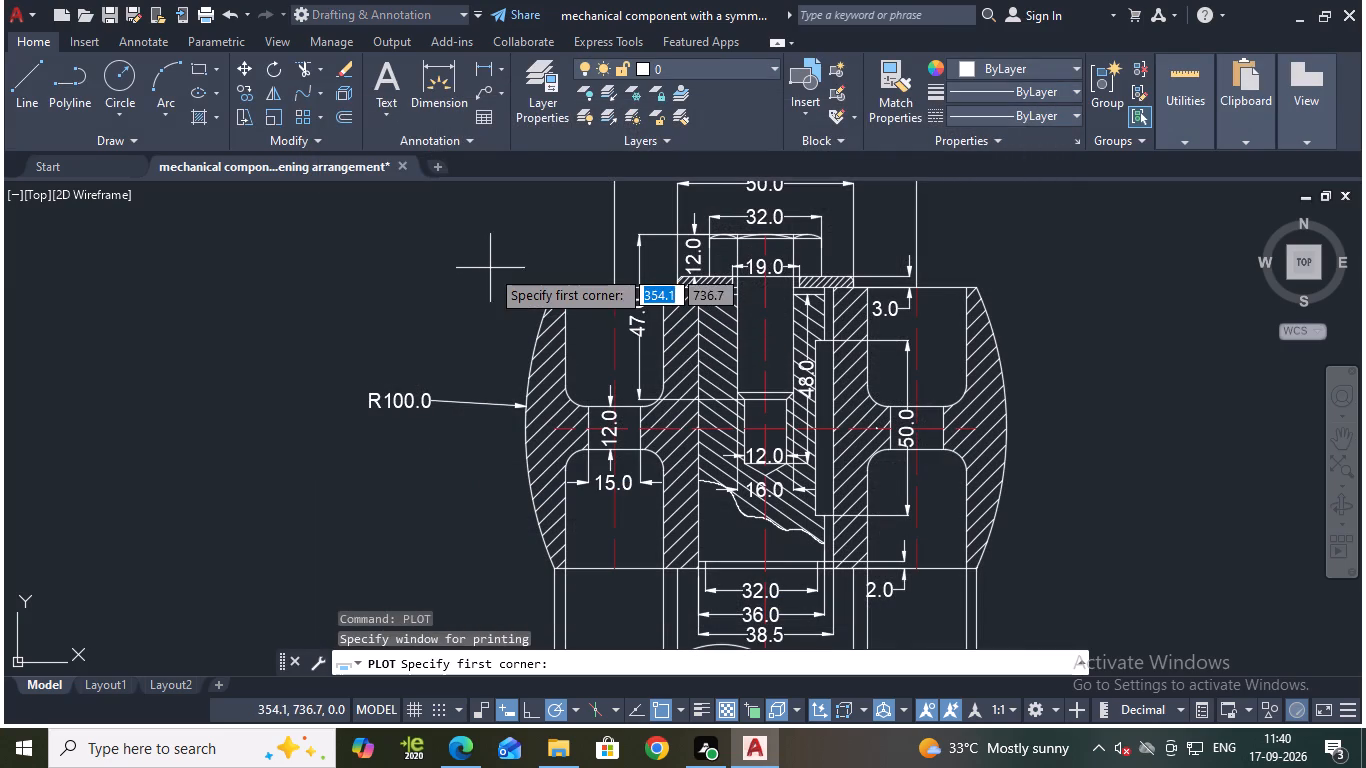
middle_drag(386, 250, 429, 302)
middle_drag(416, 229, 425, 236)
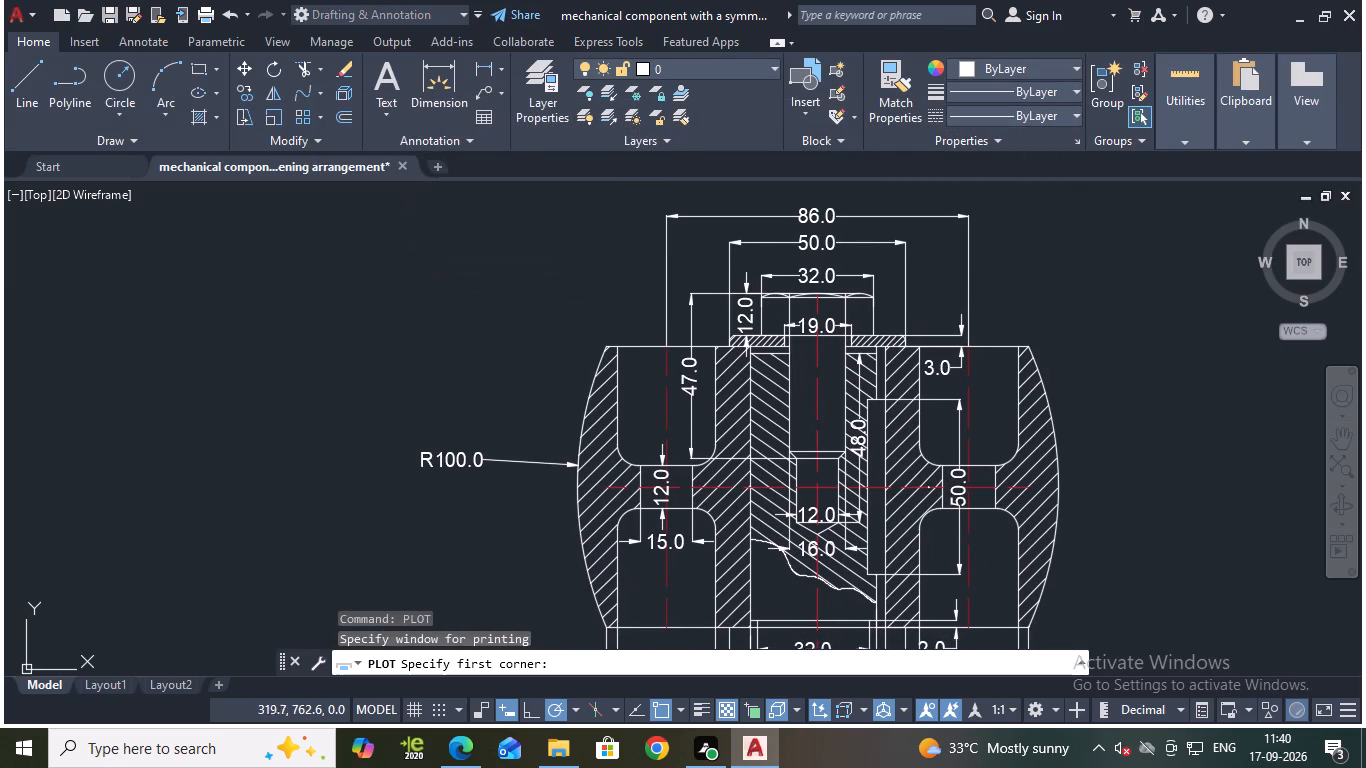
middle_drag(425, 236, 425, 239)
click(379, 188)
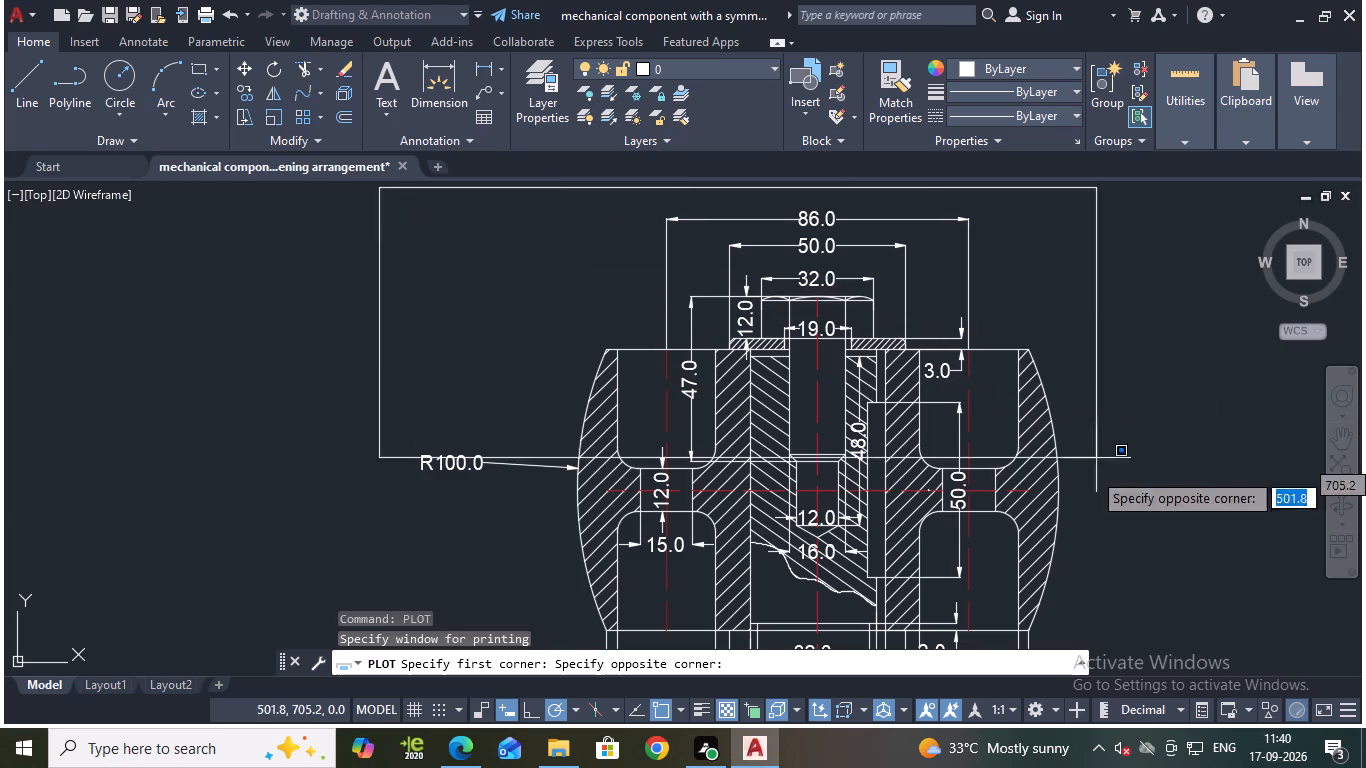
middle_drag(1183, 544, 1036, 330)
middle_drag(1152, 593, 1116, 410)
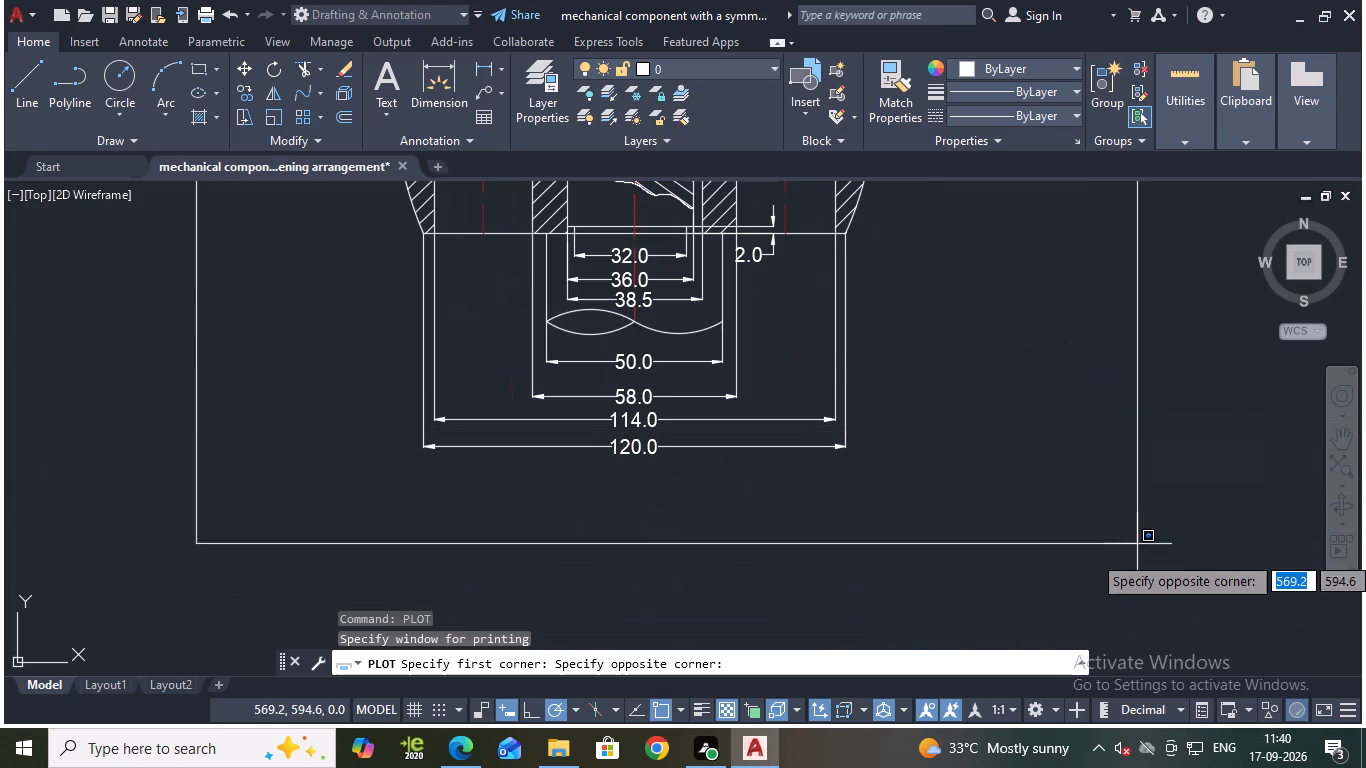
click(1027, 536)
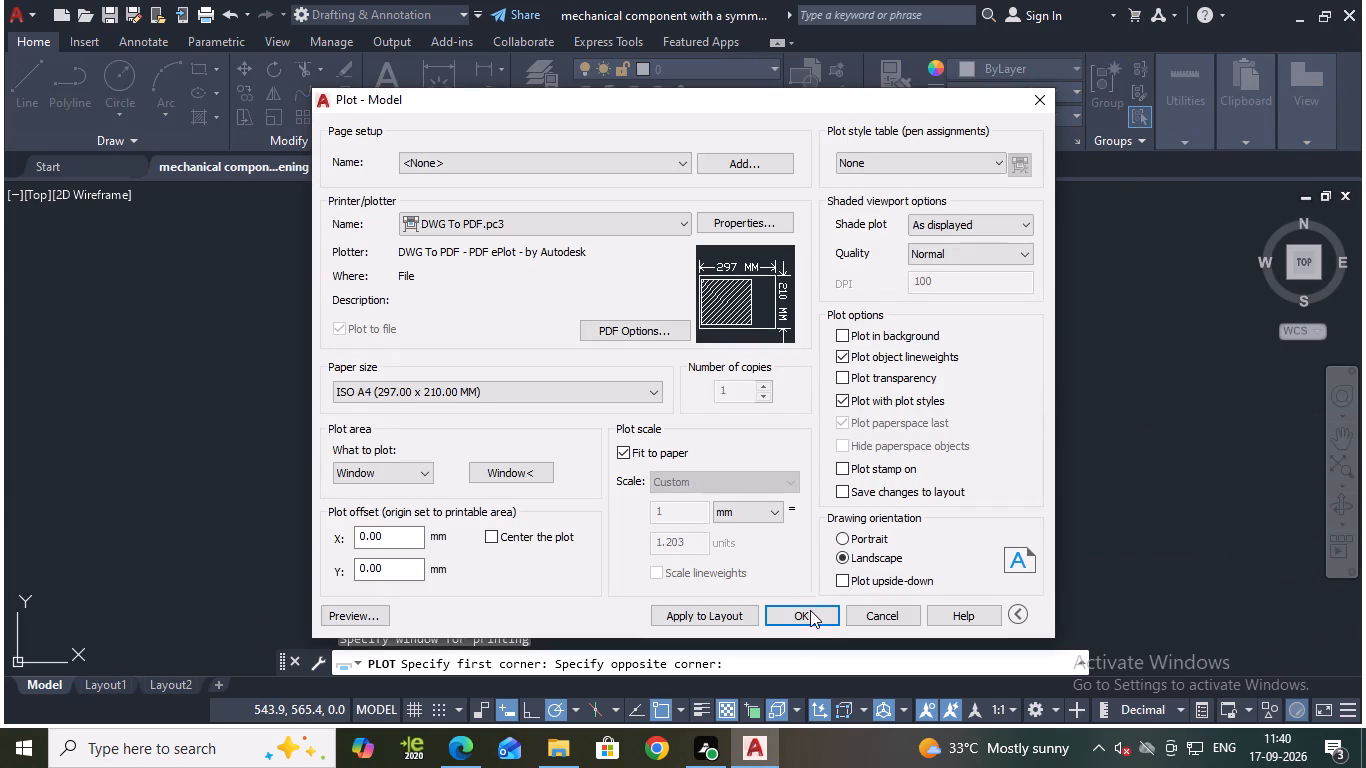
Plot the drawing to a PDF file in the Documents folder, keeping the suggested file name.
click(811, 614)
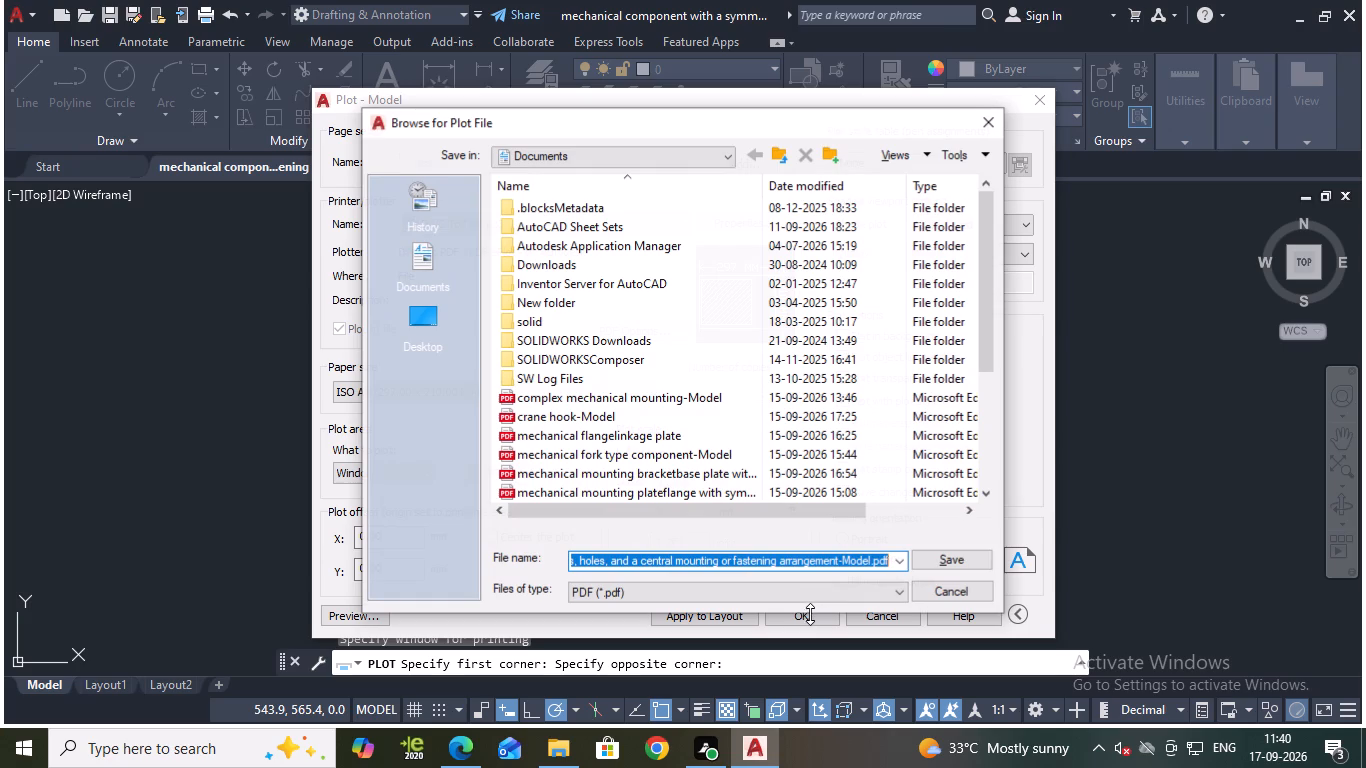
click(976, 561)
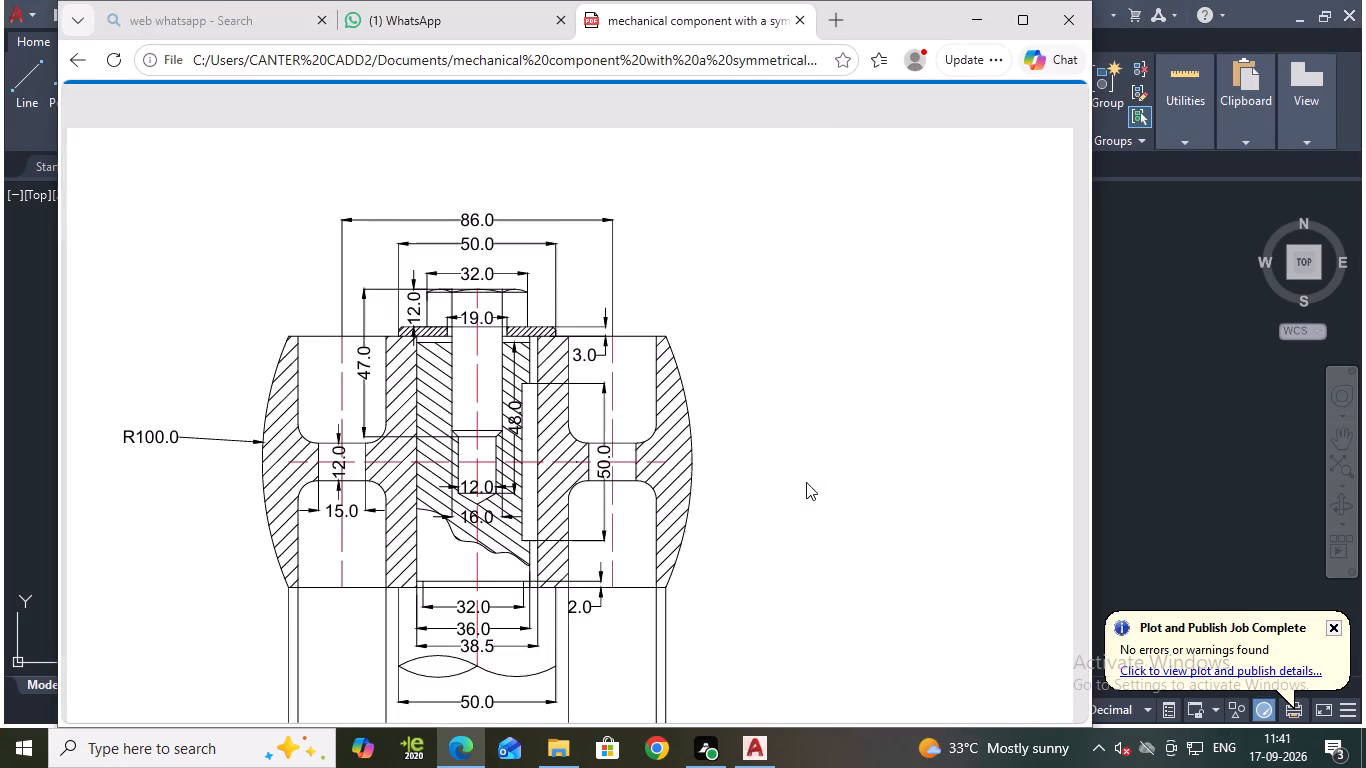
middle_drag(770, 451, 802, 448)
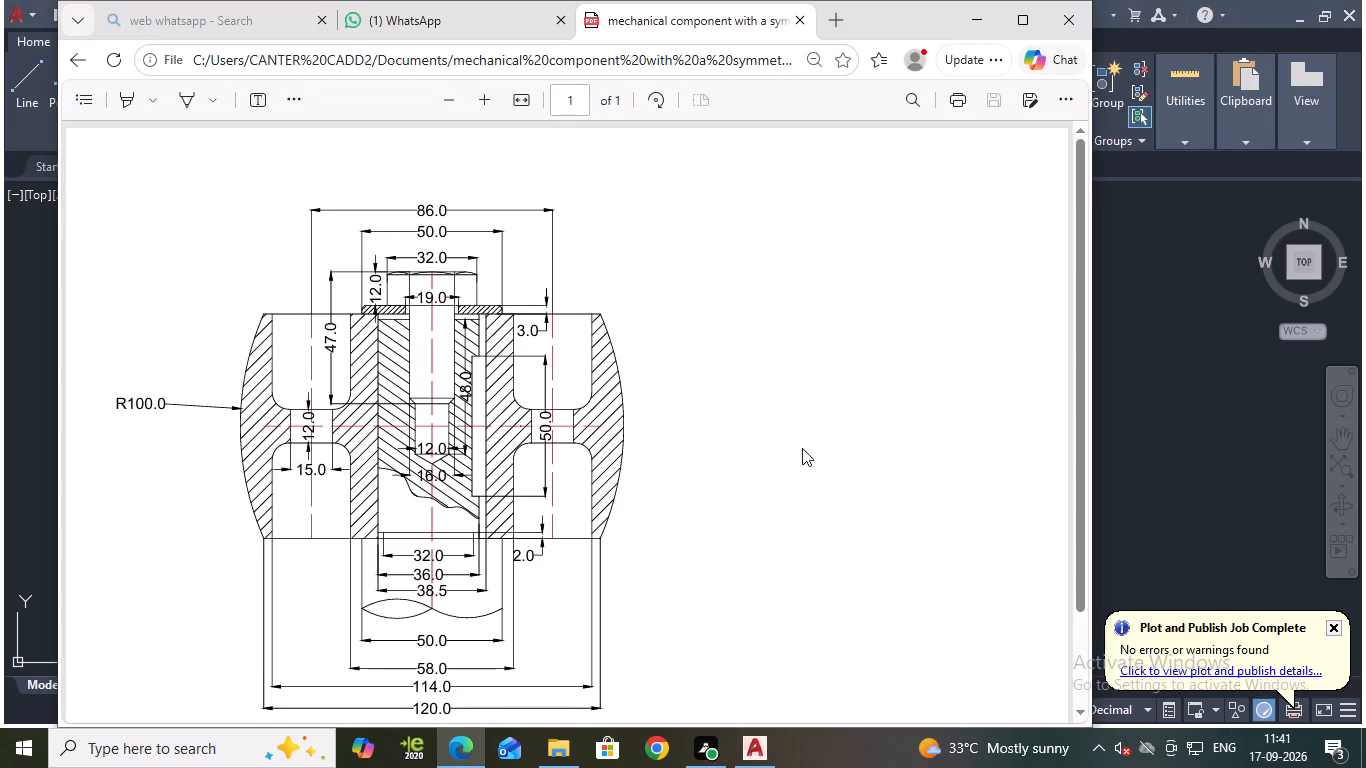